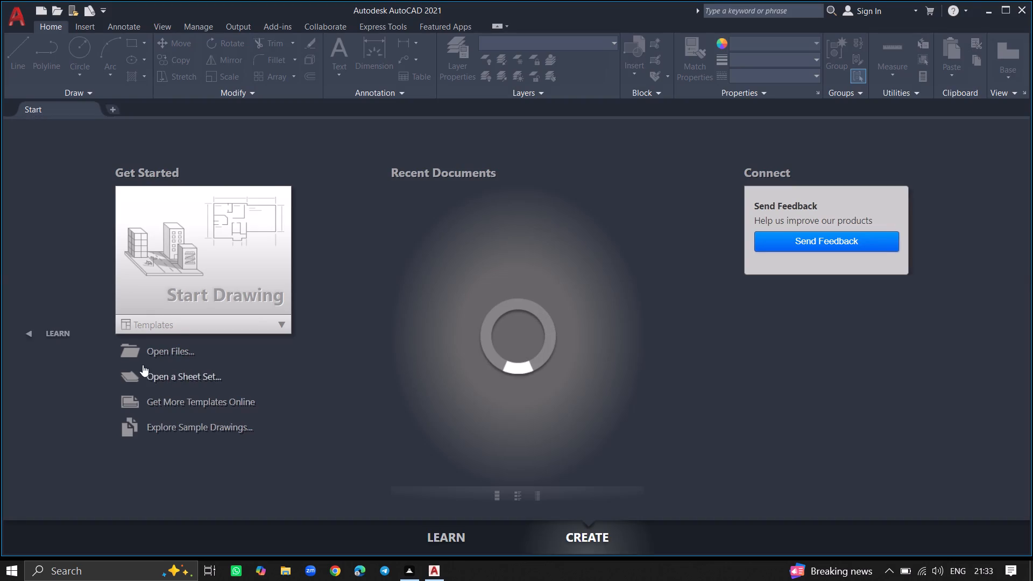
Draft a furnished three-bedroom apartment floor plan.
Start a new blank drawing from the default template.
double_click(204, 290)
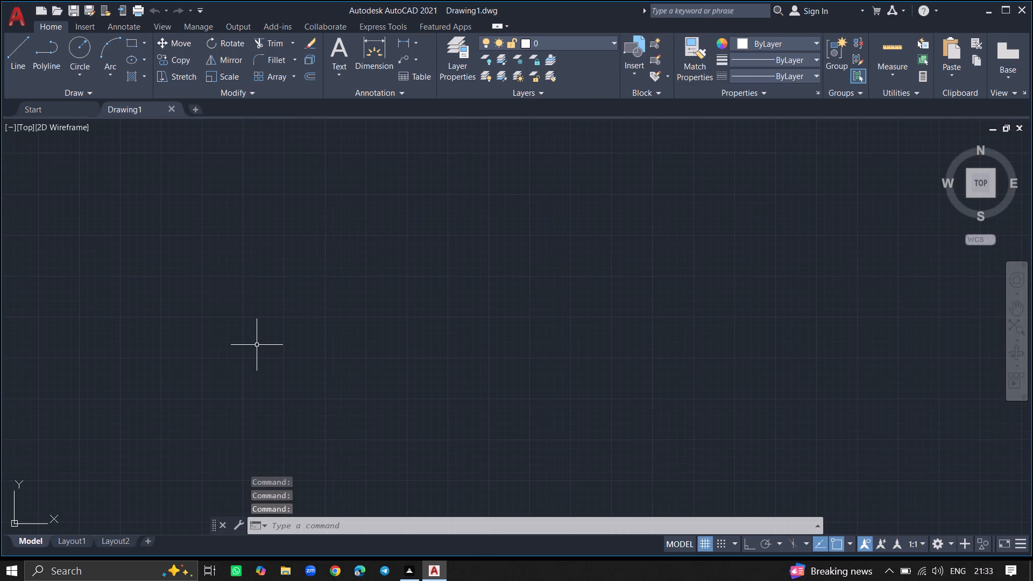
Open the Options settings to check the file saving and opening preferences, and close them again.
type("opti")
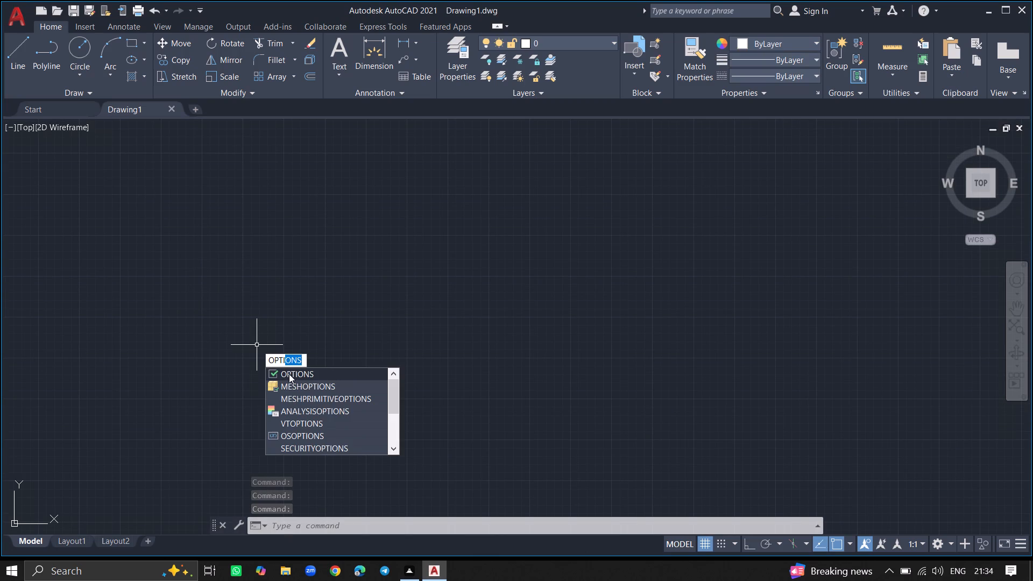
left_click(289, 374)
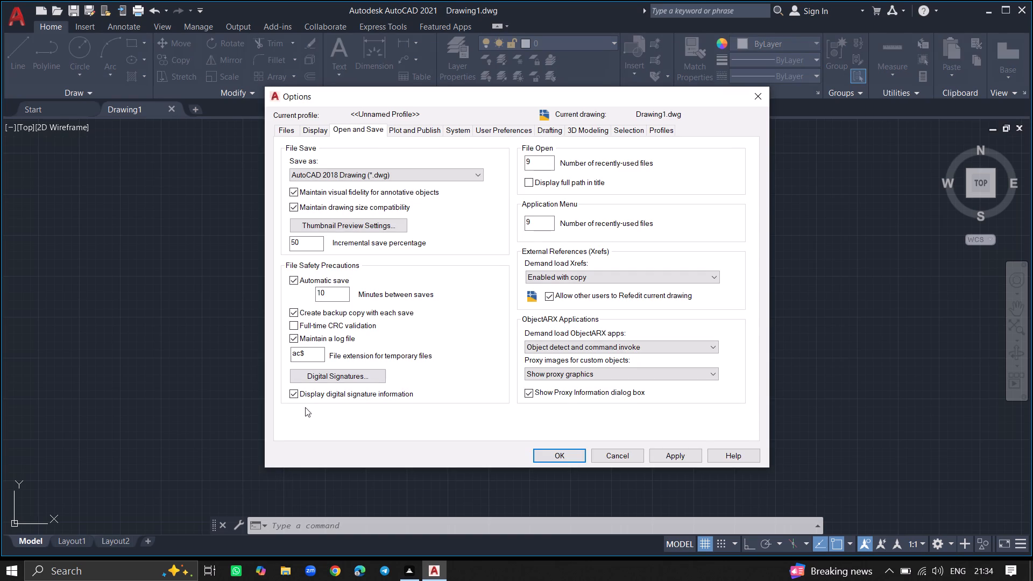
left_click(560, 455)
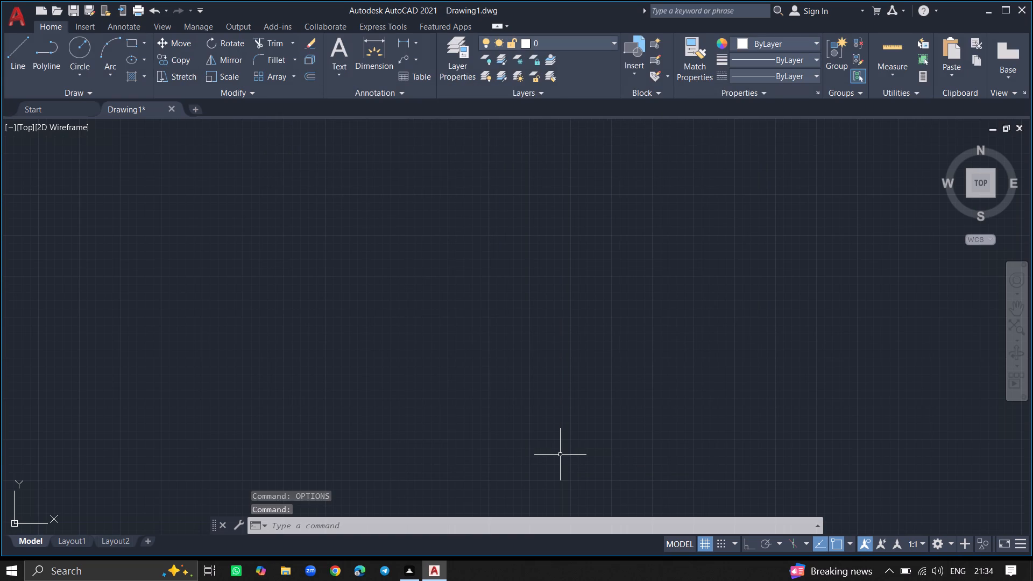
Create a layer named walls with index colour 200 and its new-viewport freeze switched off.
double_click(452, 60)
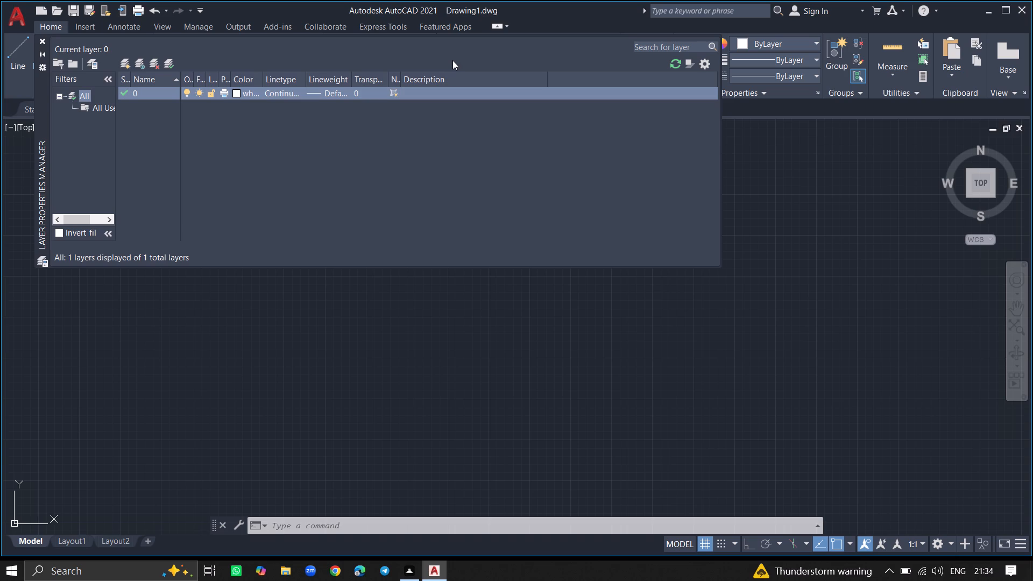
left_click(140, 62)
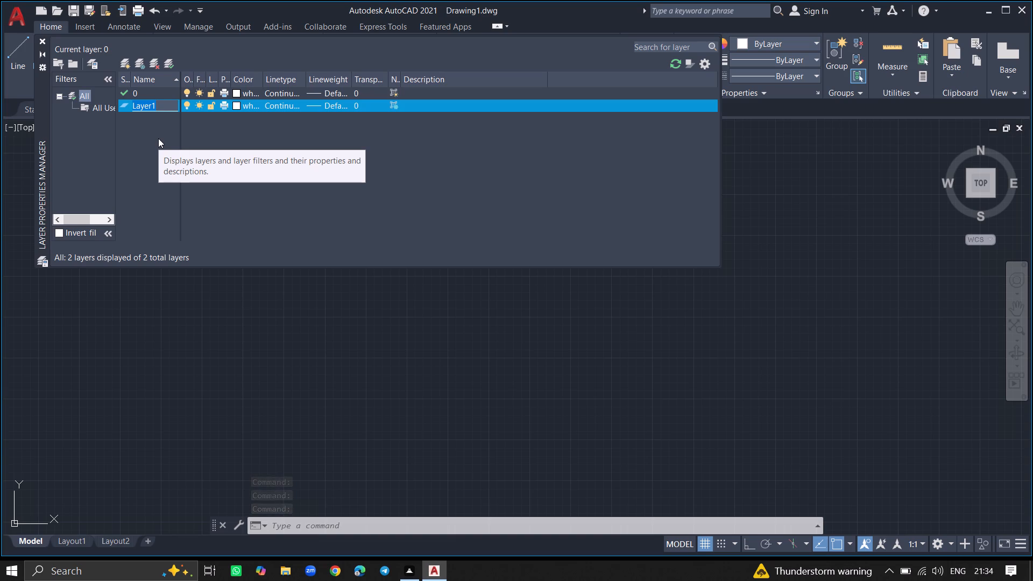
key("BackSpace")
key("BackSpace")
key("BackSpace")
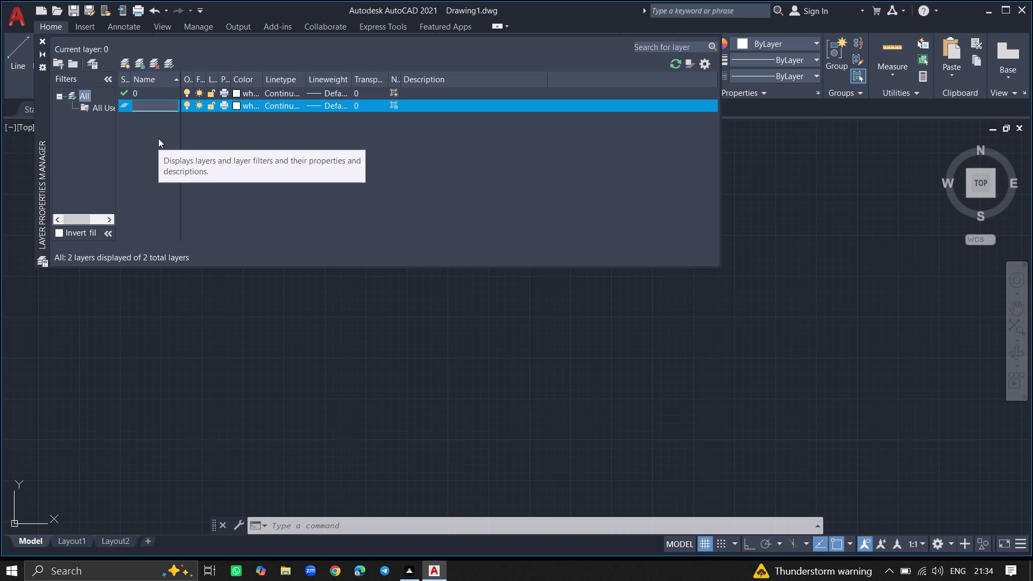
type("walls")
left_click(235, 101)
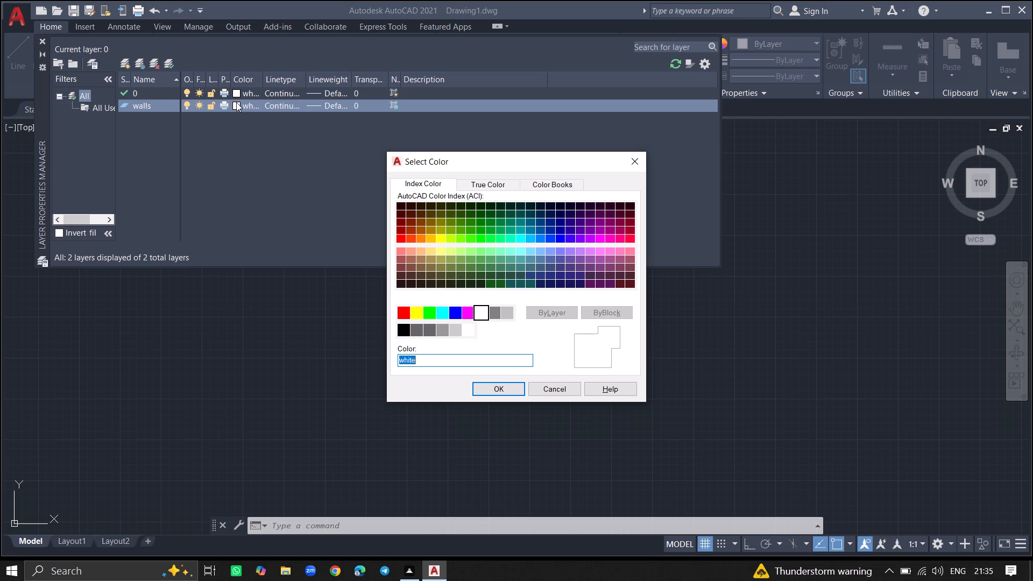
left_click(236, 103)
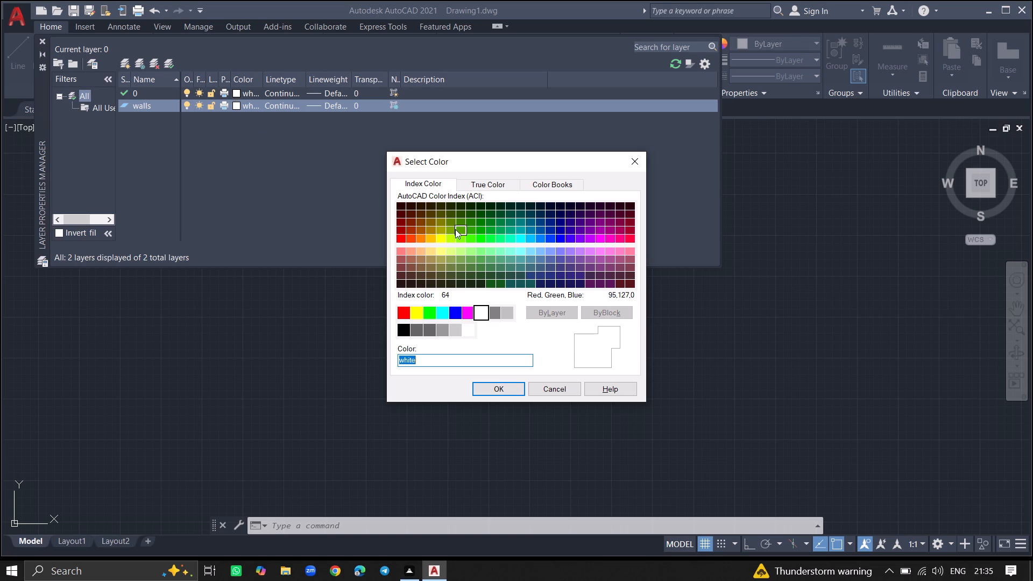
left_click(592, 240)
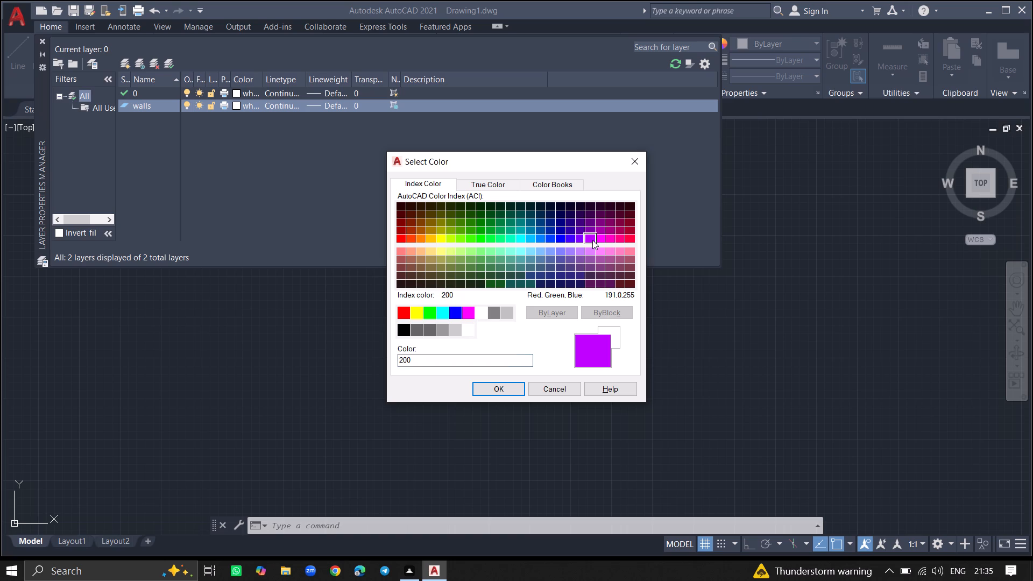
left_click(487, 389)
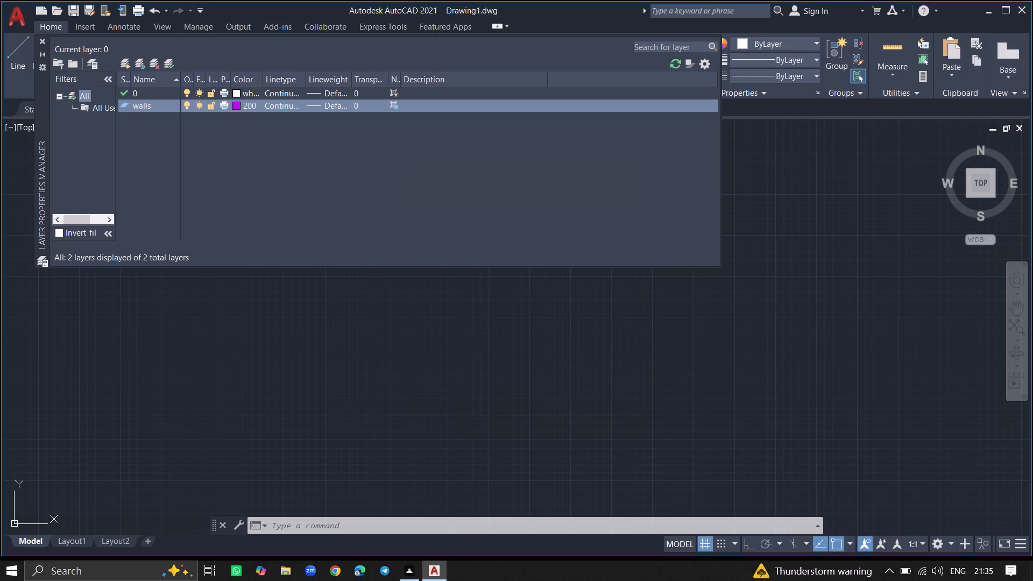
left_click(395, 104)
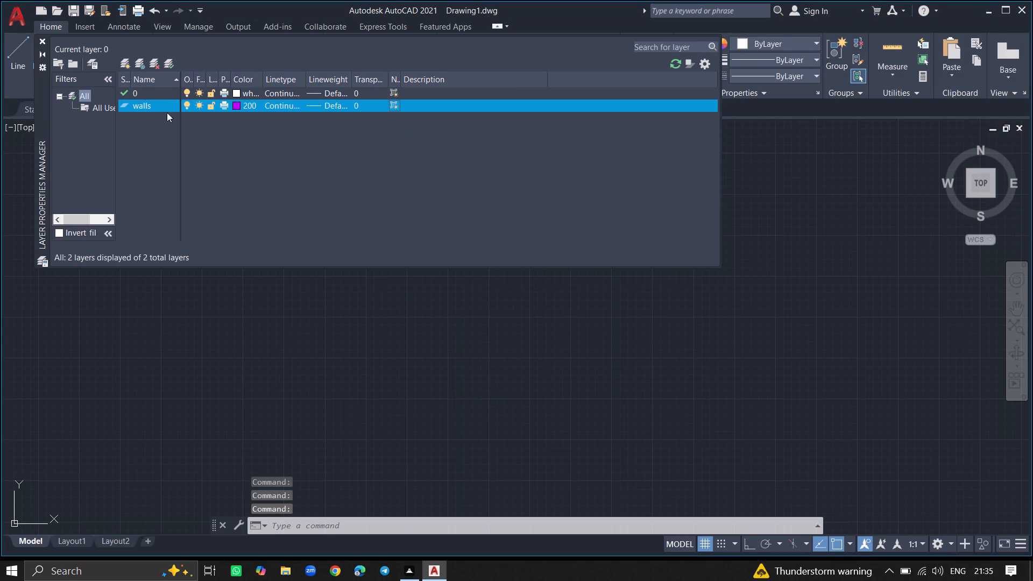
Add a layer named doors with index colour 30 and its new-viewport freeze switched off.
left_click(139, 59)
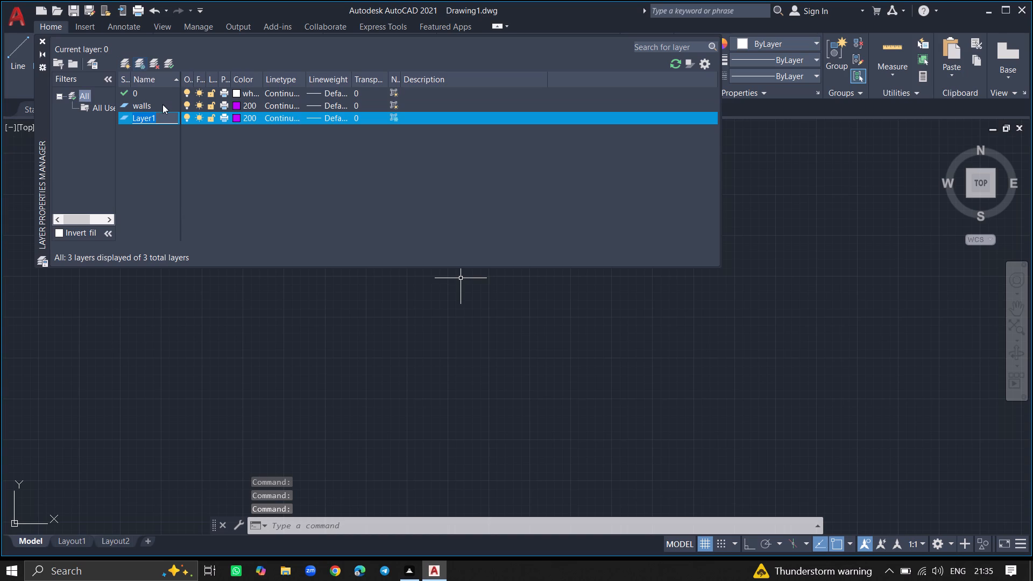
key("BackSpace")
key("BackSpace")
key("BackSpace")
key("BackSpace")
key("BackSpace")
key("BackSpace")
key("BackSpace")
key("BackSpace")
key("BackSpace")
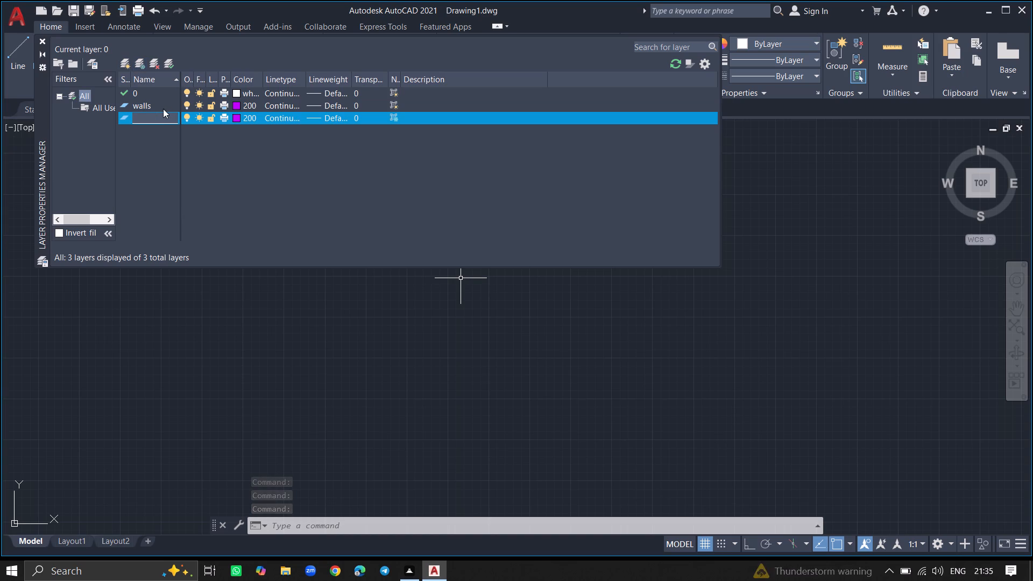
type("do")
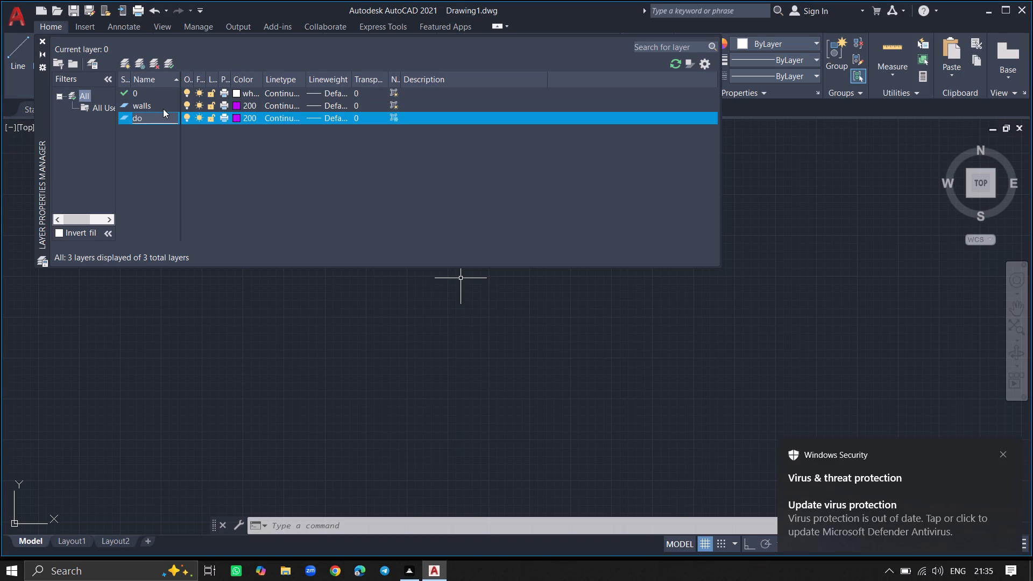
type("ors")
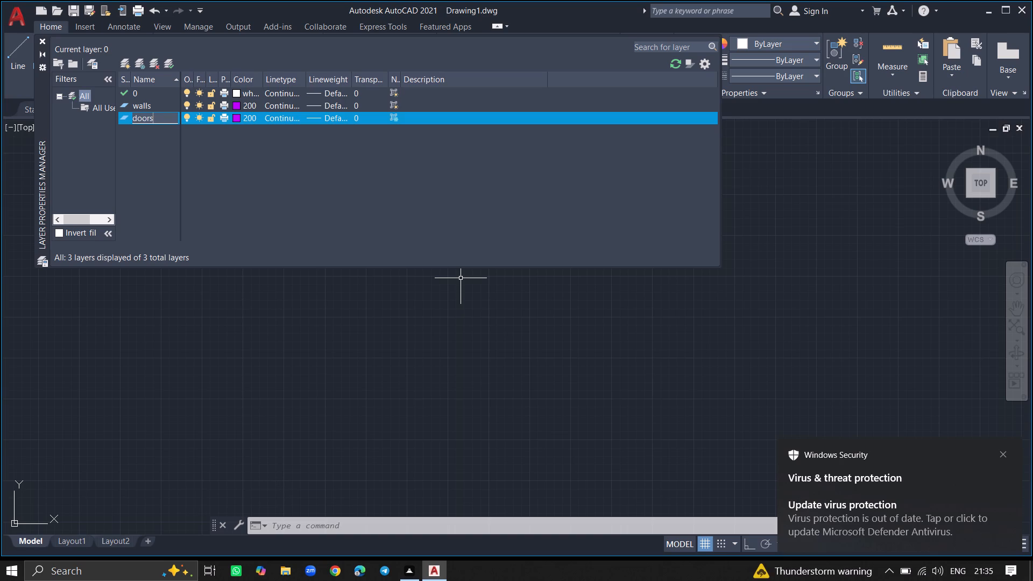
left_click(235, 121)
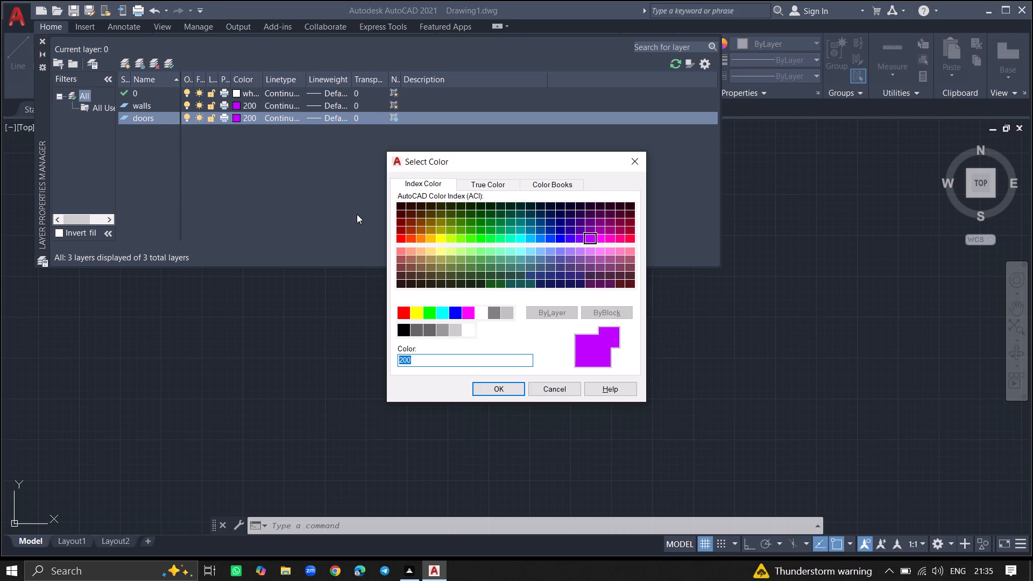
left_click(419, 242)
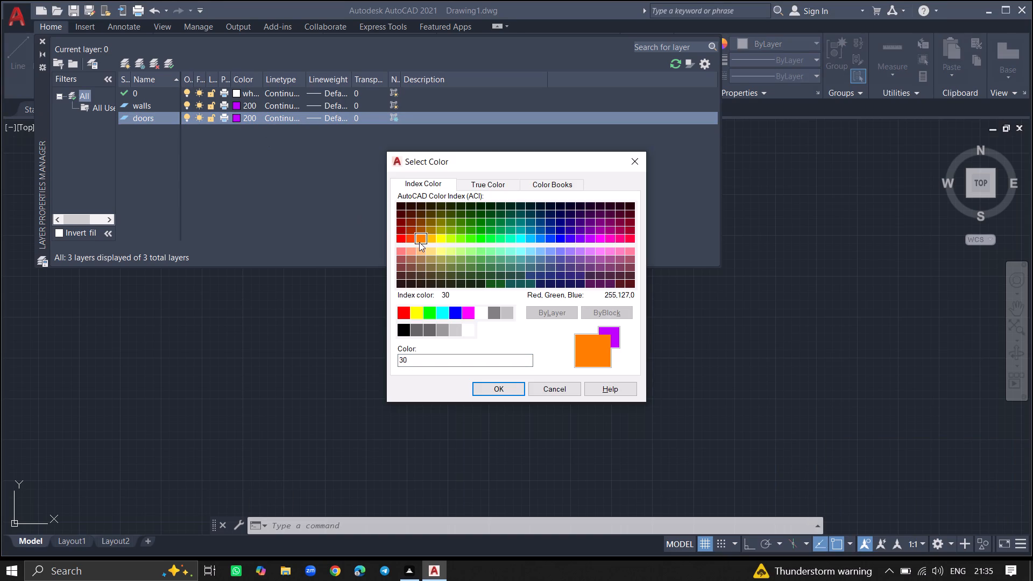
left_click(484, 386)
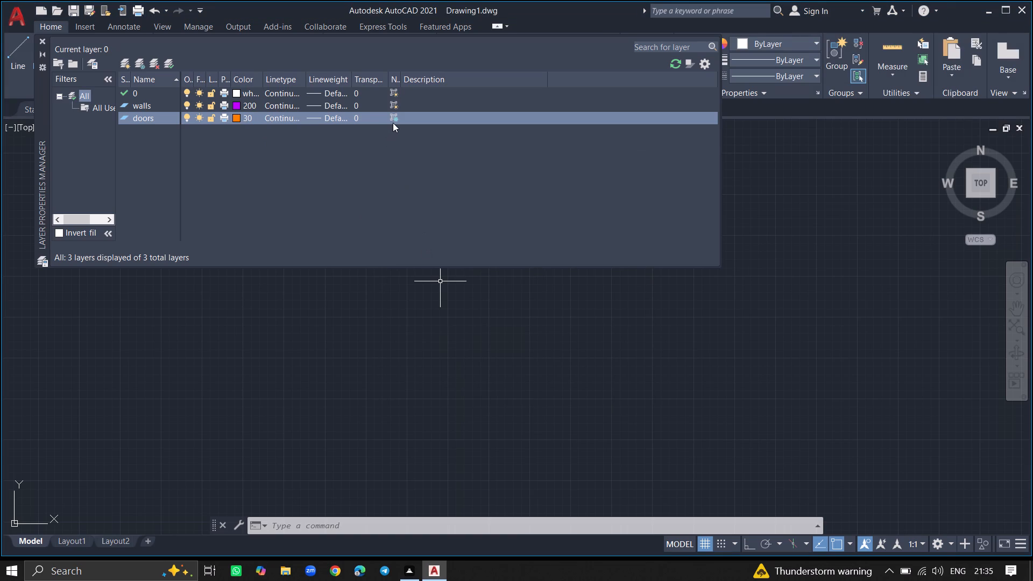
left_click(393, 122)
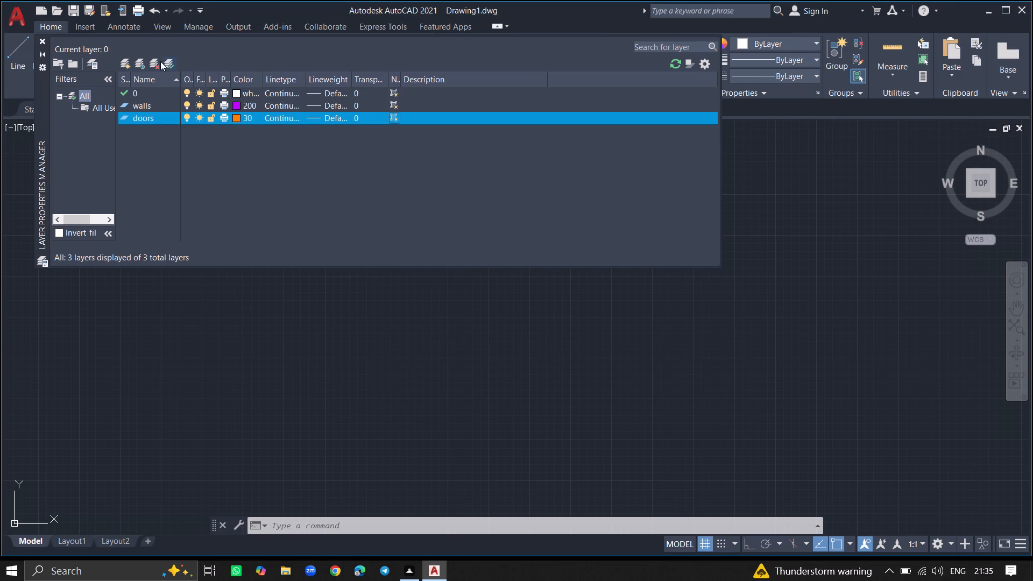
Add a layer named windows with index colour 10 and its new-viewport freeze switched off.
left_click(138, 61)
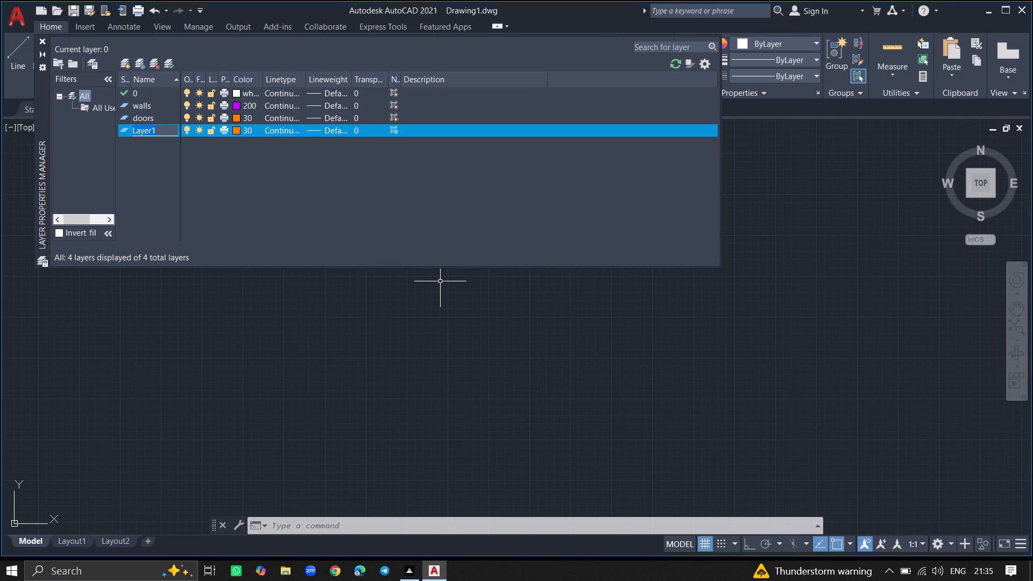
key("BackSpace")
key("BackSpace")
key("BackSpace")
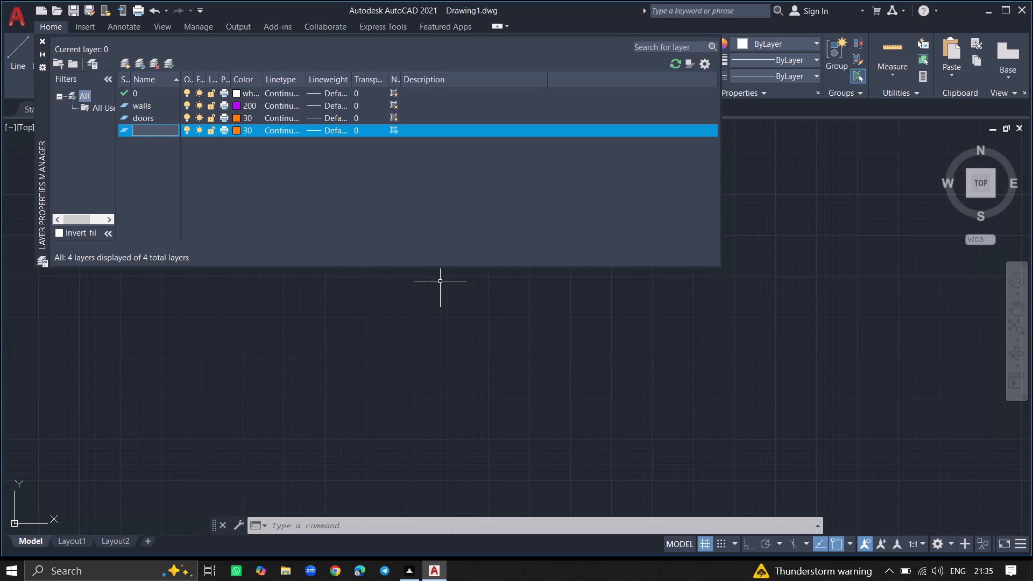
type("windo")
type("ws")
left_click(237, 127)
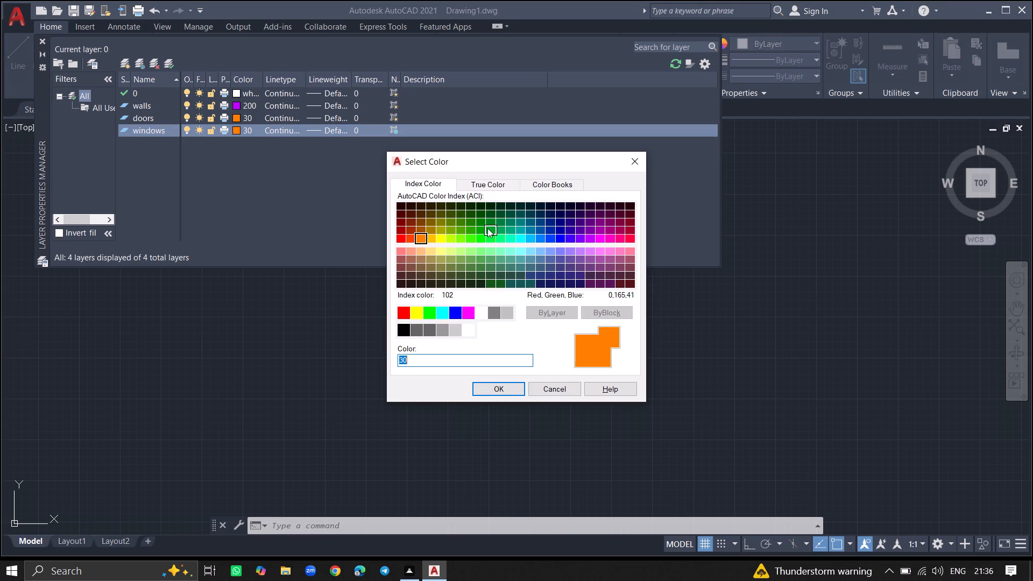
left_click(400, 239)
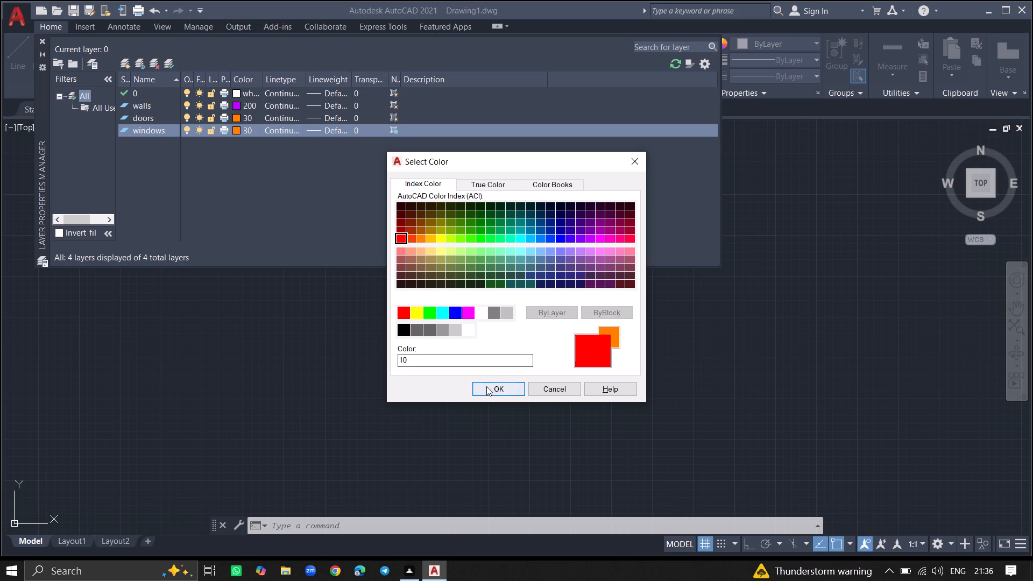
left_click(486, 387)
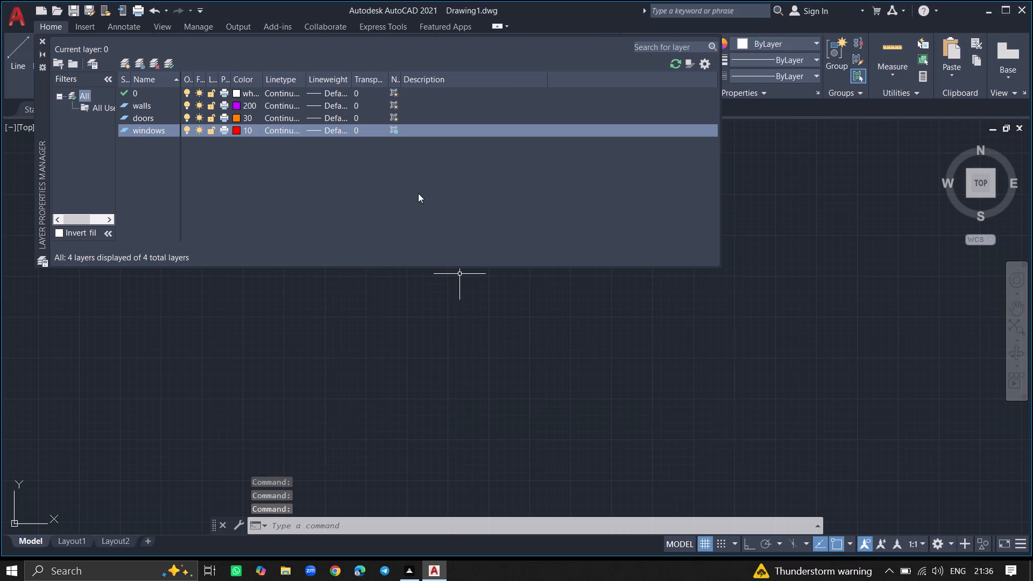
left_click(396, 129)
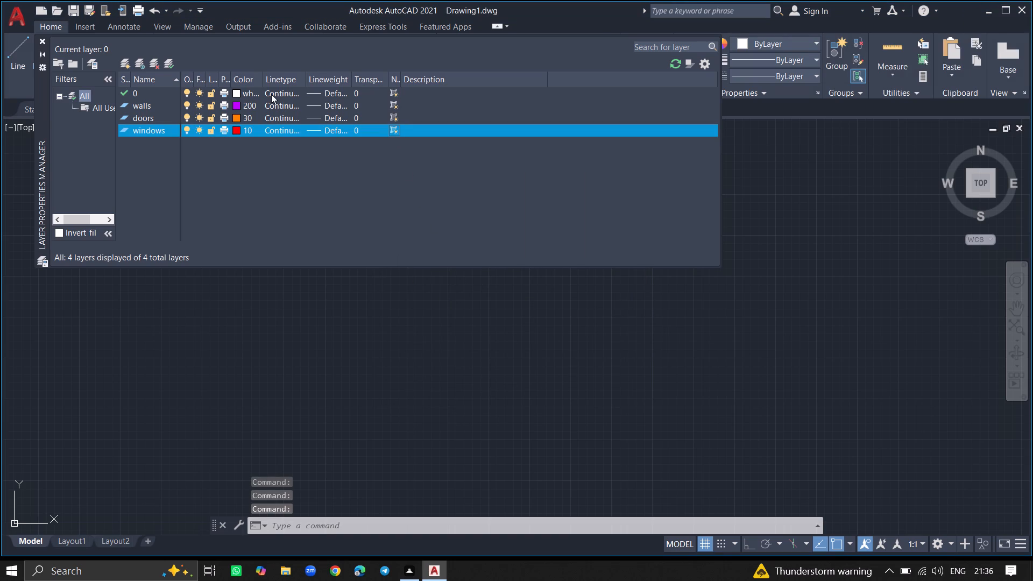
Add a layer named furniture with index colour 140.
left_click(137, 60)
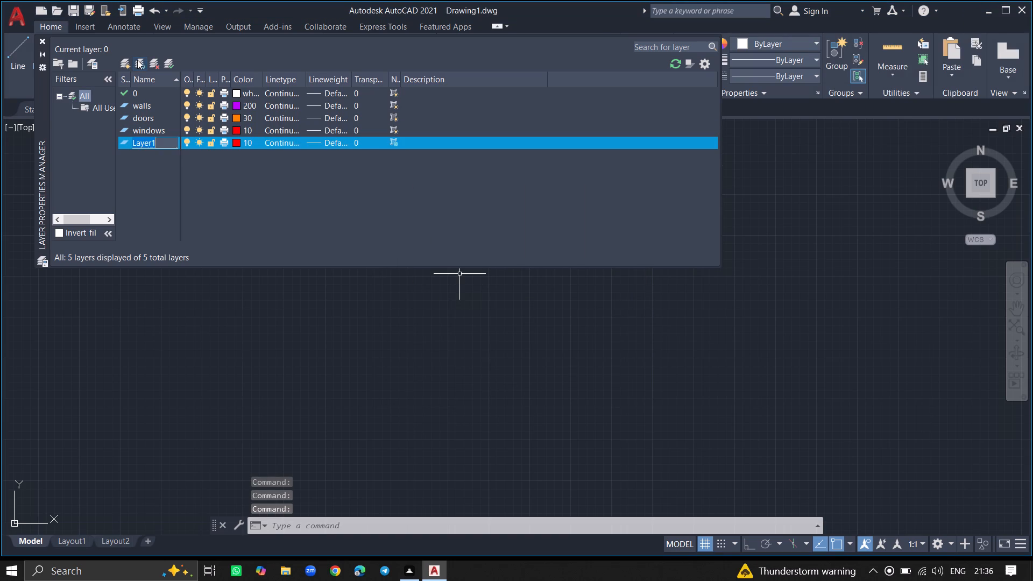
key("BackSpace")
key("BackSpace")
key("BackSpace")
key("BackSpace")
key("BackSpace")
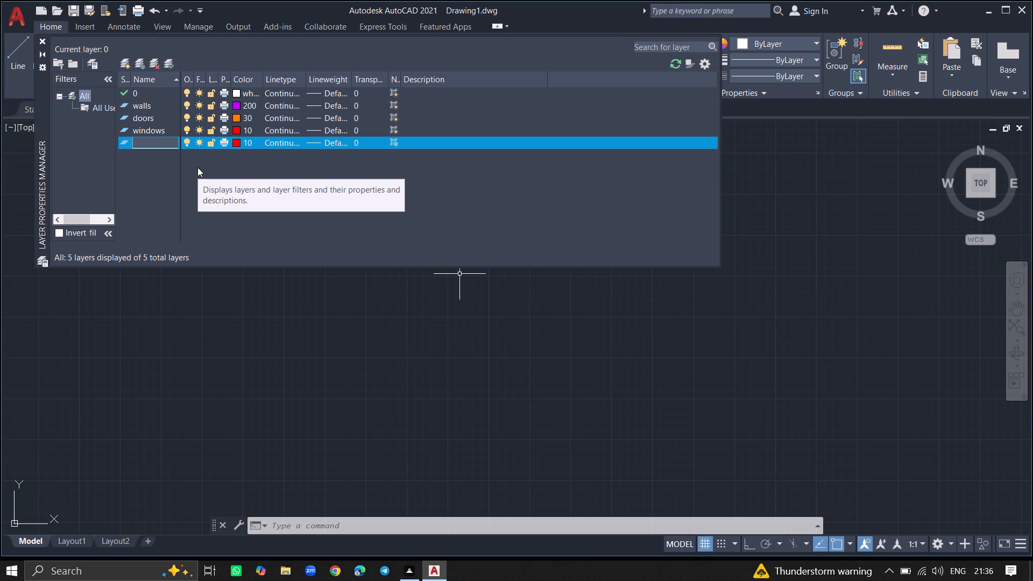
type("fi")
key("BackSpace")
type("urniture")
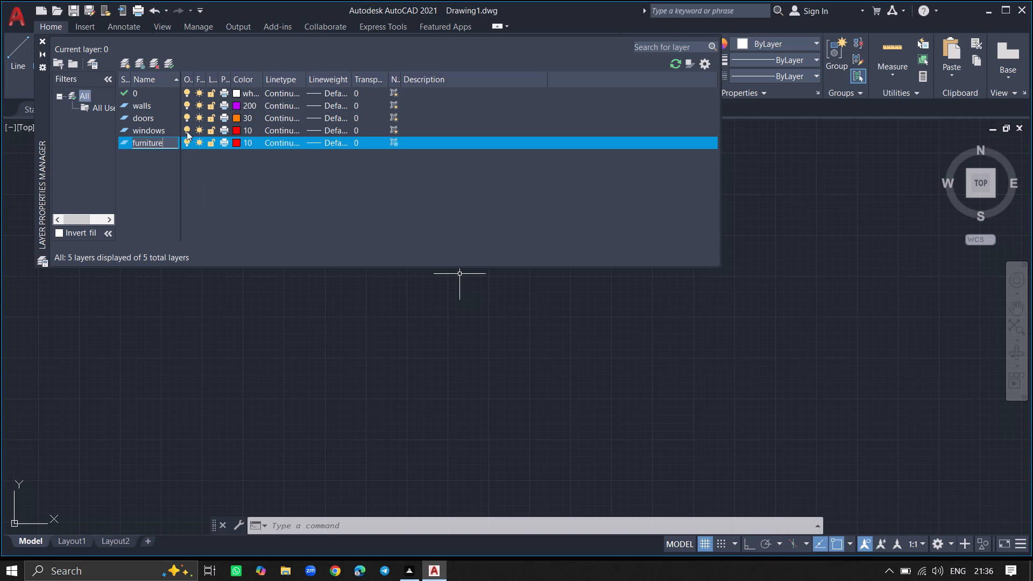
left_click(237, 144)
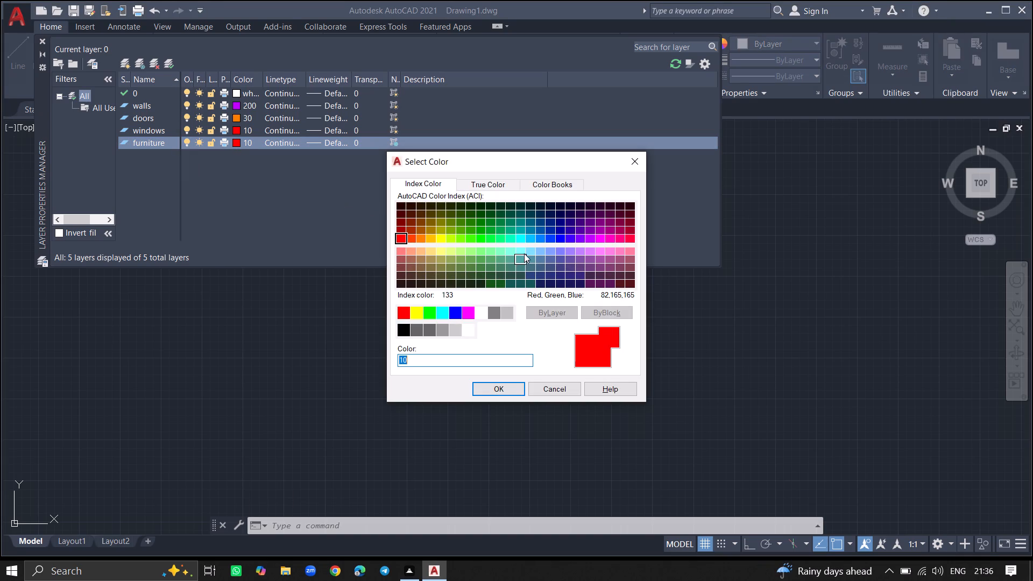
left_click(529, 240)
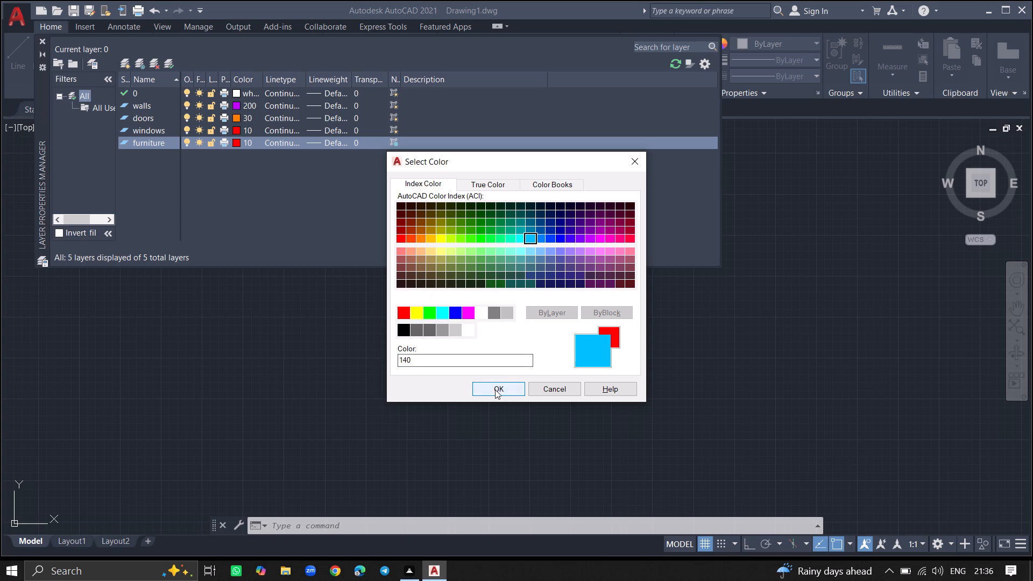
left_click(495, 389)
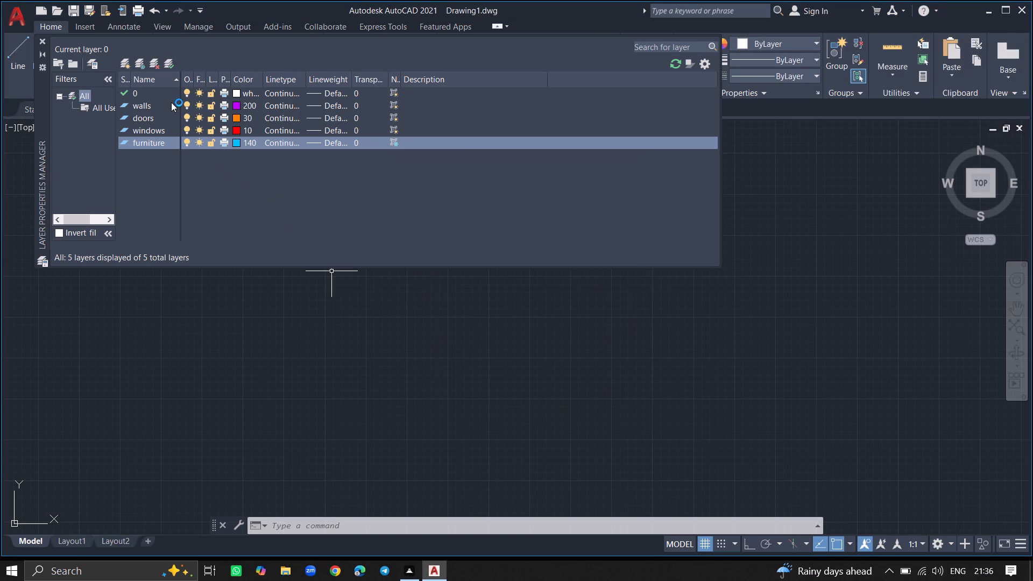
Add a layer named text with index colour 90.
left_click(140, 61)
key("BackSpace")
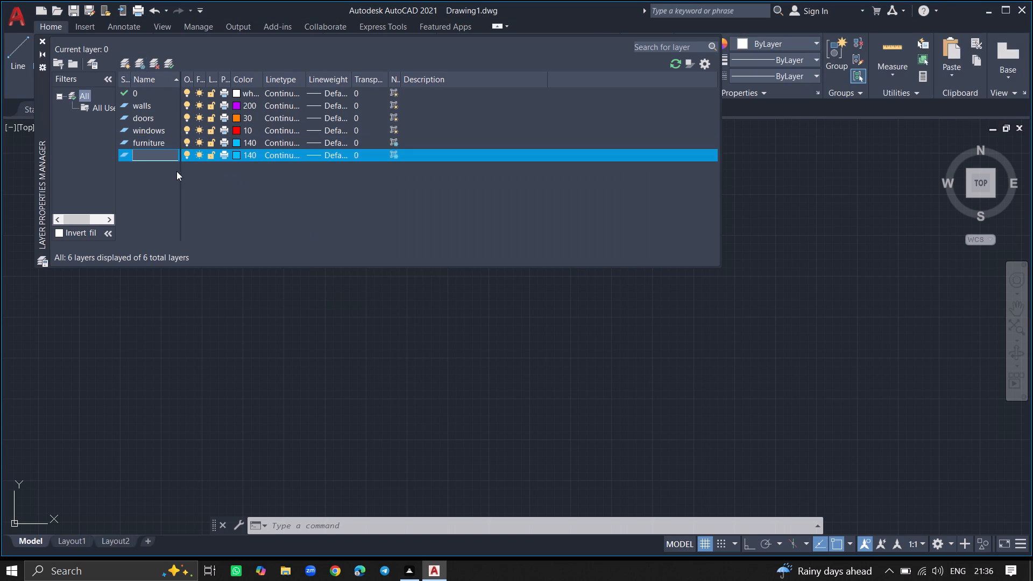
type("text")
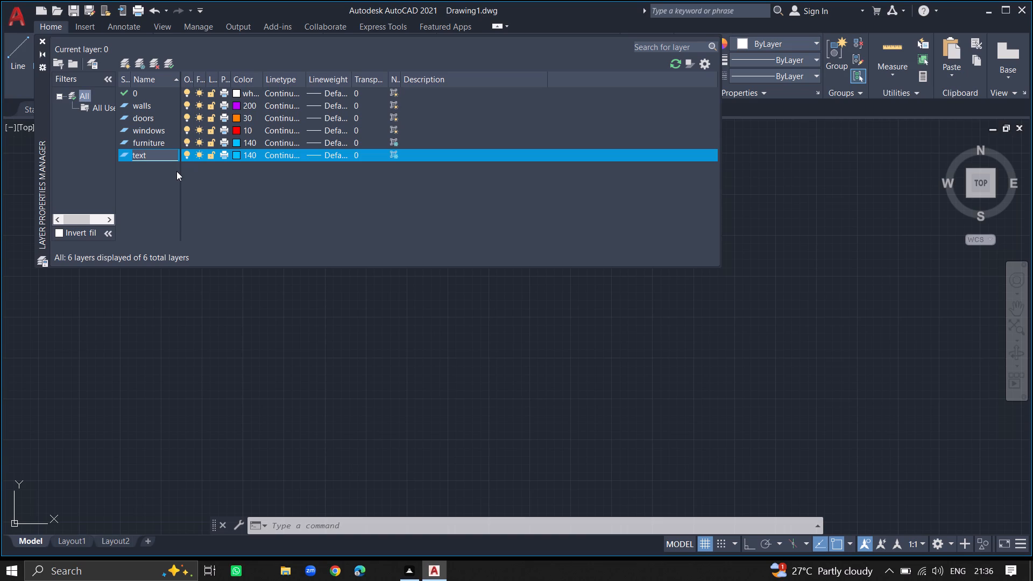
left_click(236, 155)
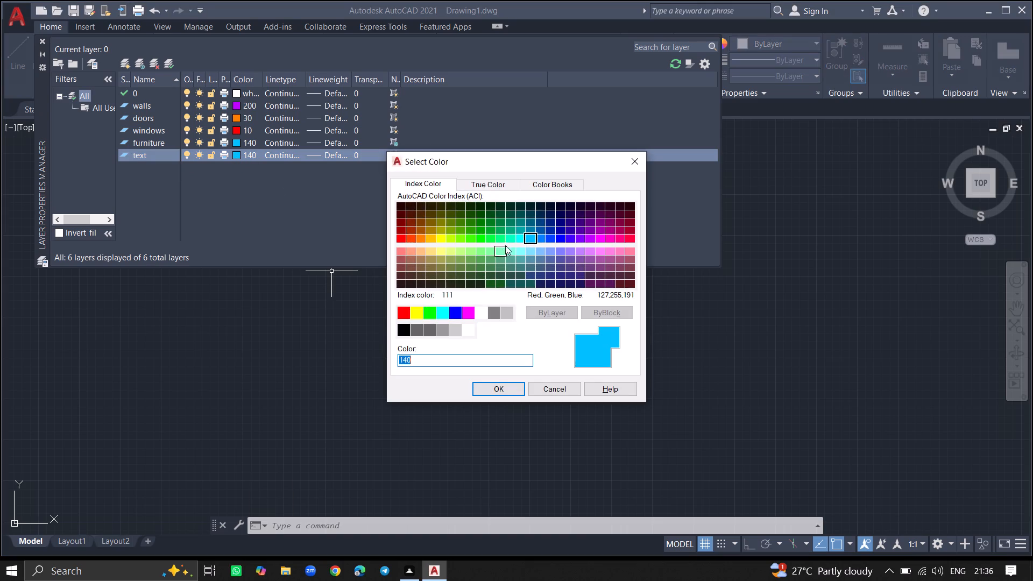
left_click(482, 241)
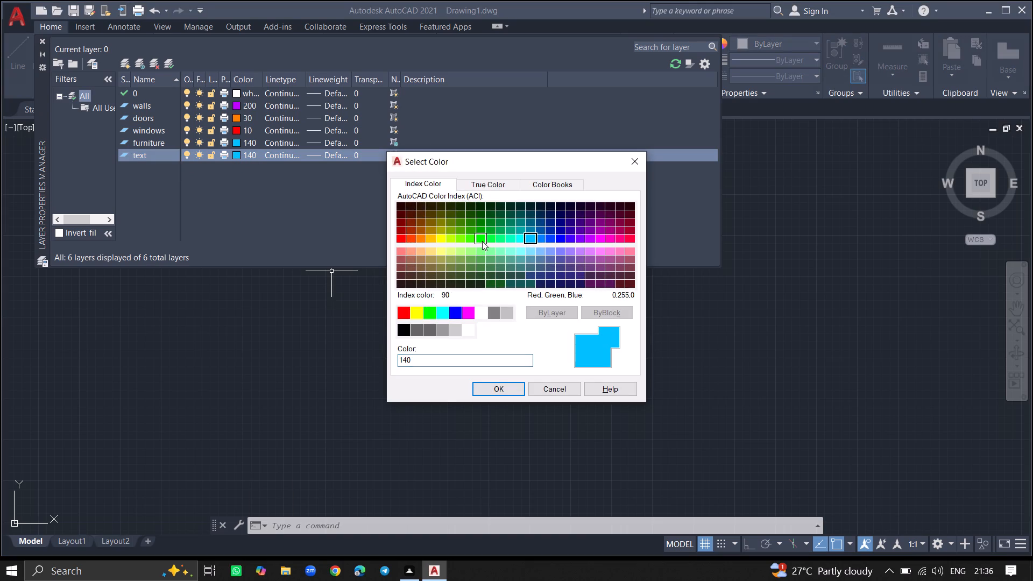
left_click(503, 390)
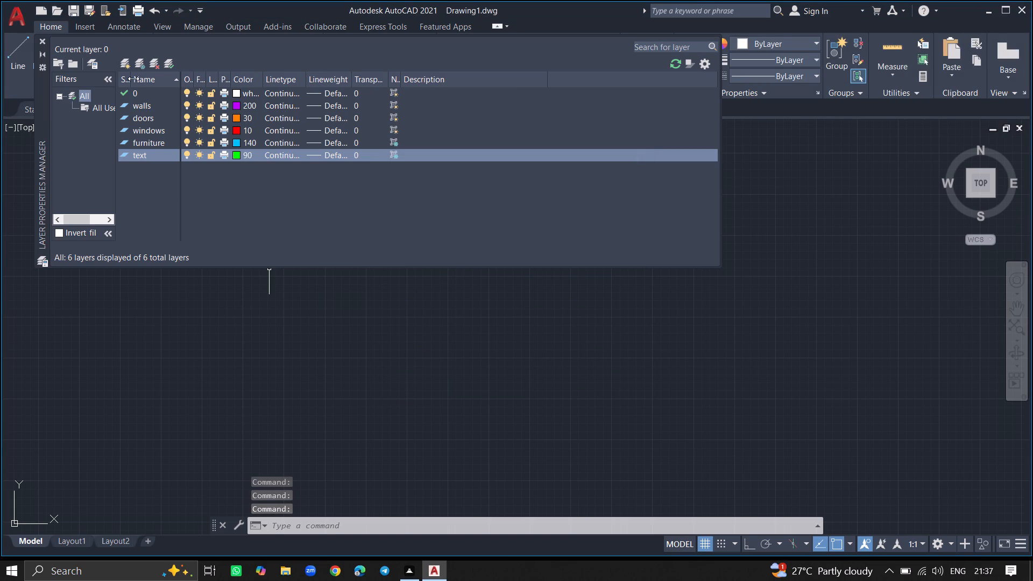
Add a layer named dimensions with index colour 50.
left_click(141, 61)
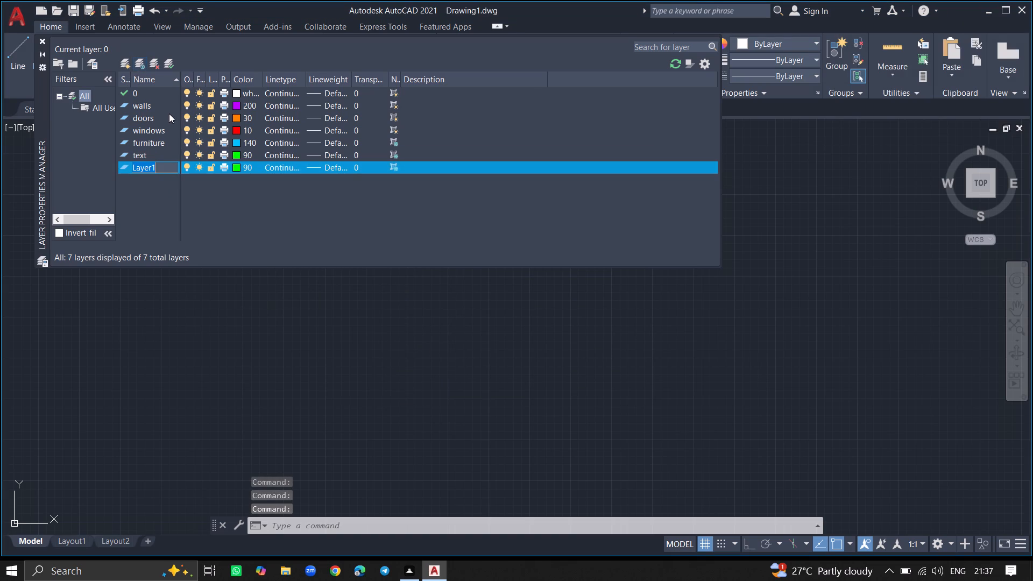
key("BackSpace")
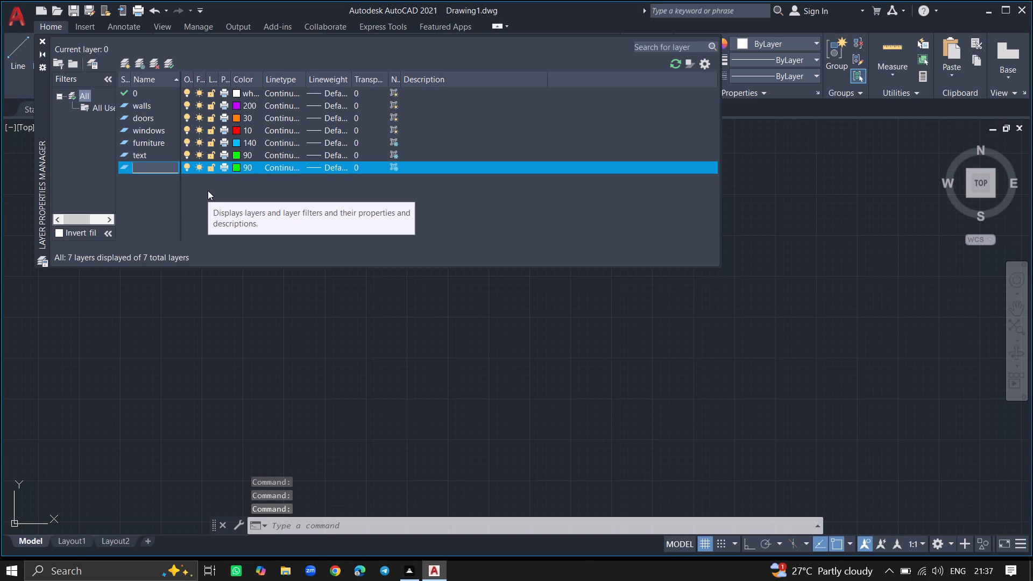
key("BackSpace")
key("BackSpace")
type("dimensions")
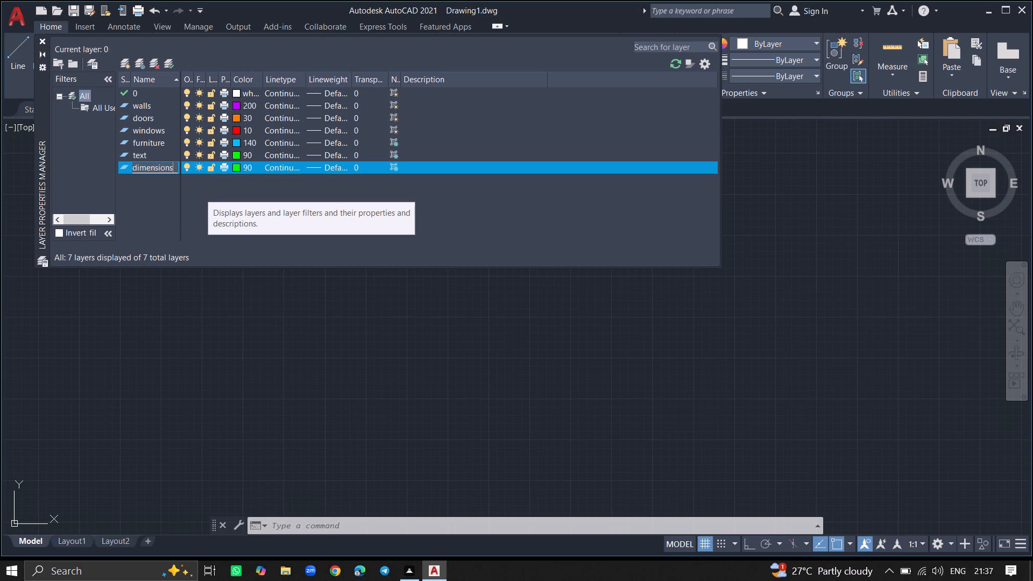
left_click(234, 167)
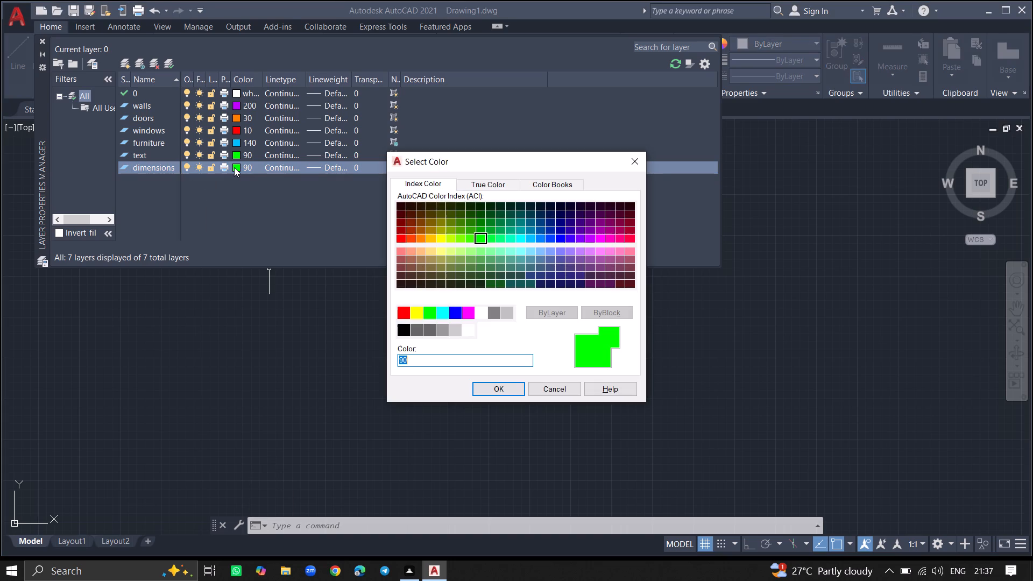
left_click(437, 238)
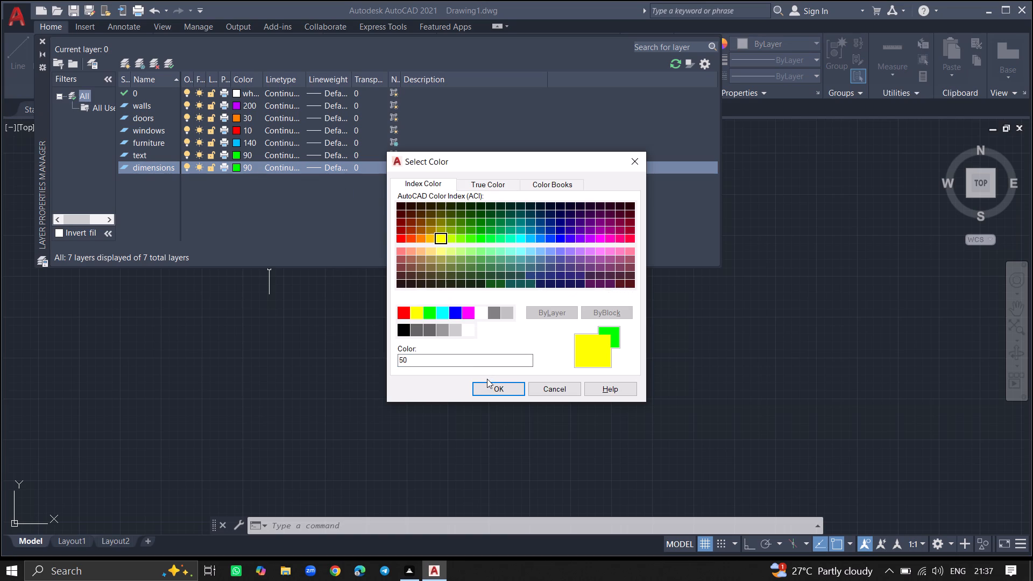
left_click(489, 387)
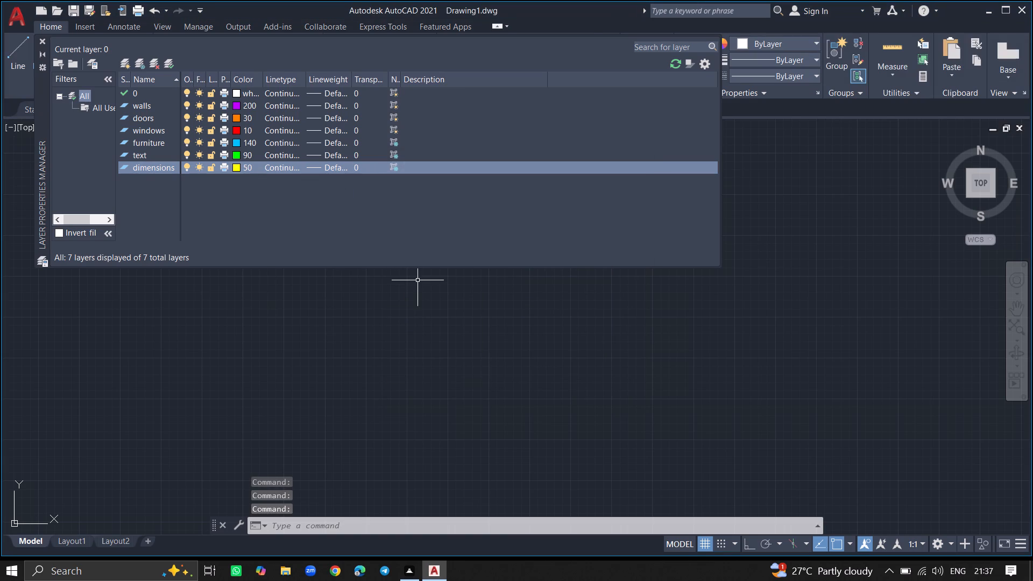
Switch off the new-viewport freeze for the dimensions, text and furniture layers.
left_click(392, 167)
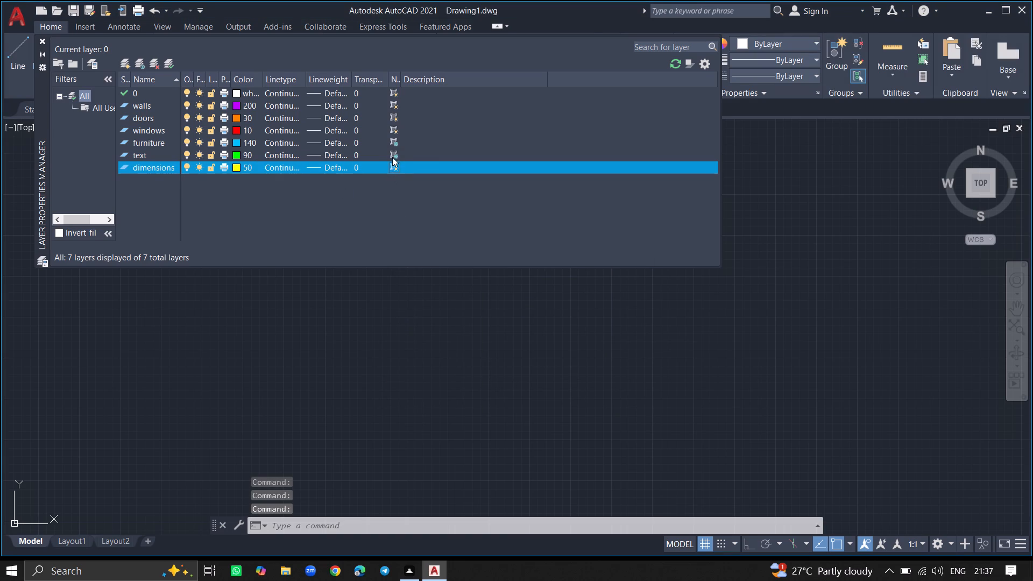
left_click(395, 153)
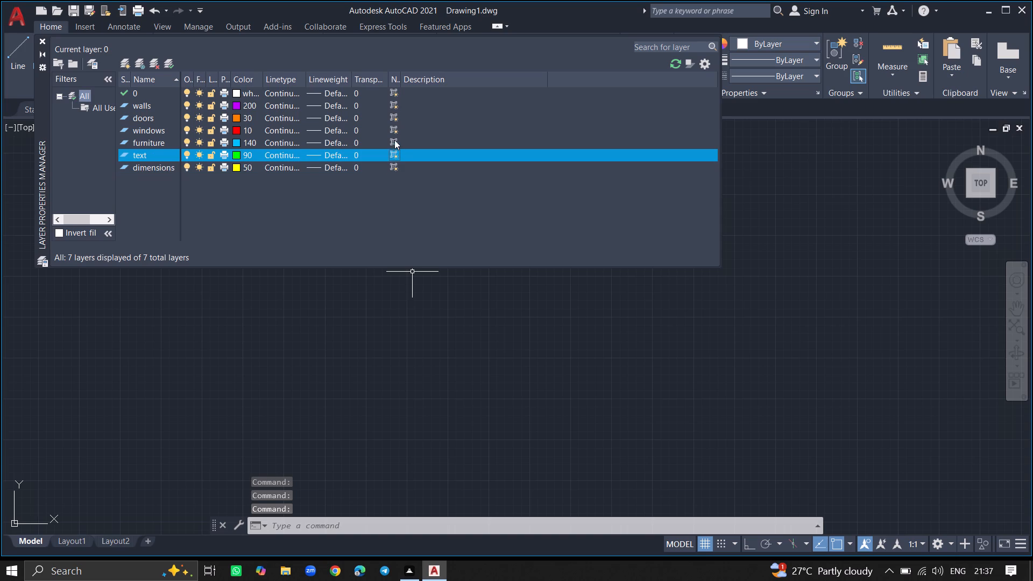
left_click(394, 140)
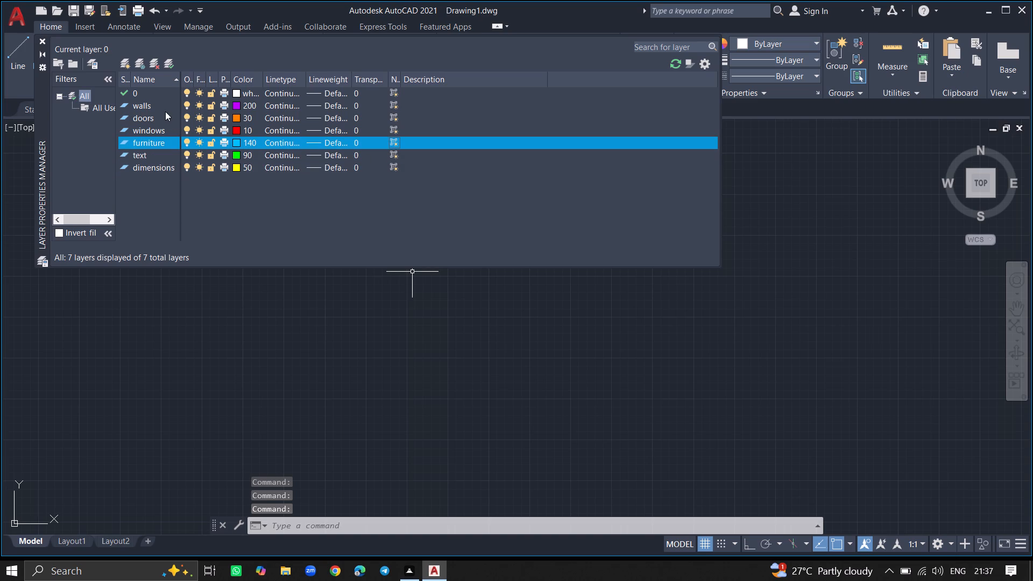
Make walls the current layer and close the layer manager.
left_click(161, 106)
double_click(161, 106)
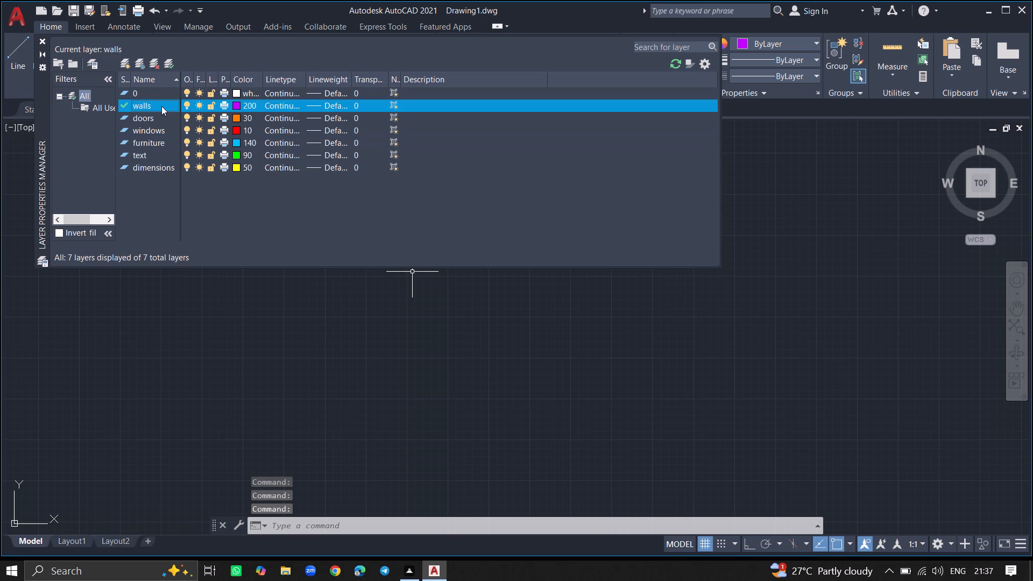
left_click(39, 37)
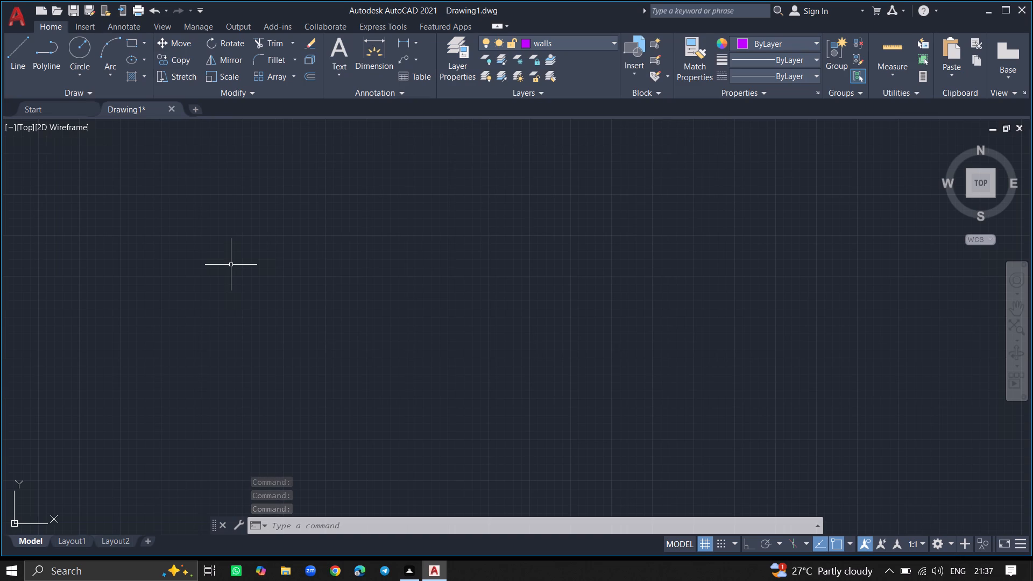
Set the drawing's length units to Engineering with 0'-0" precision, keeping millimetres as the insertion scale.
type("units")
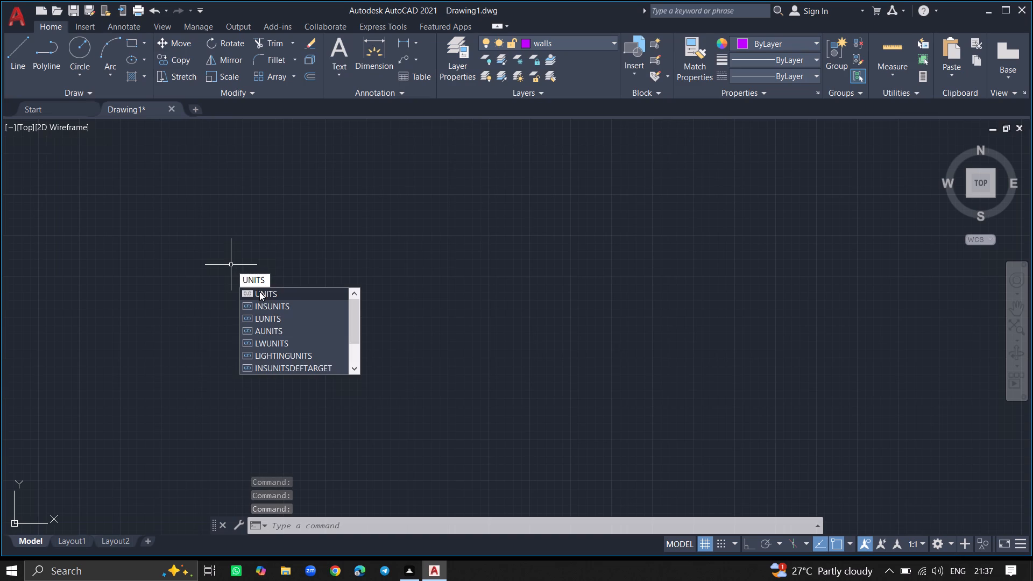
left_click(259, 292)
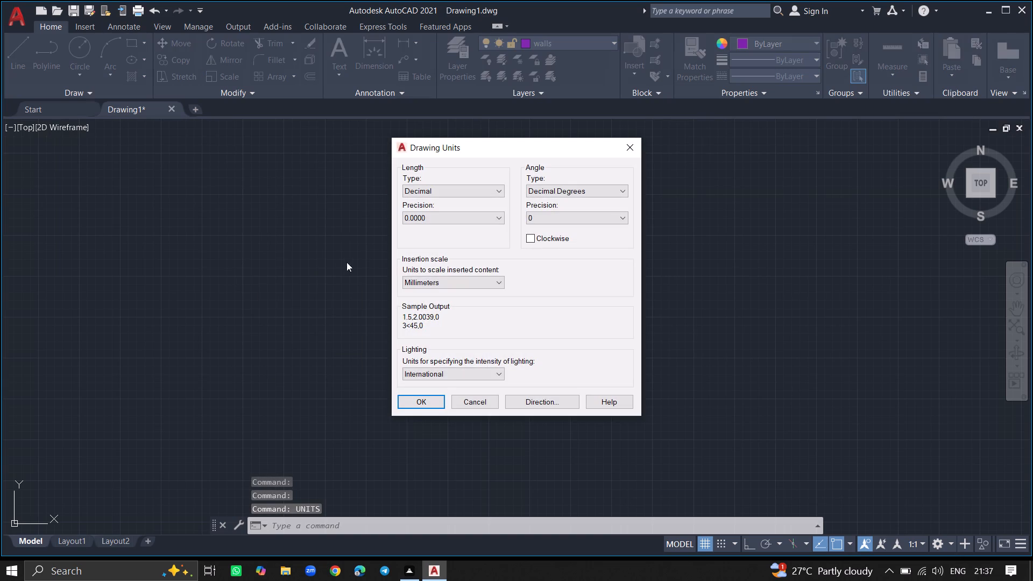
left_click(438, 193)
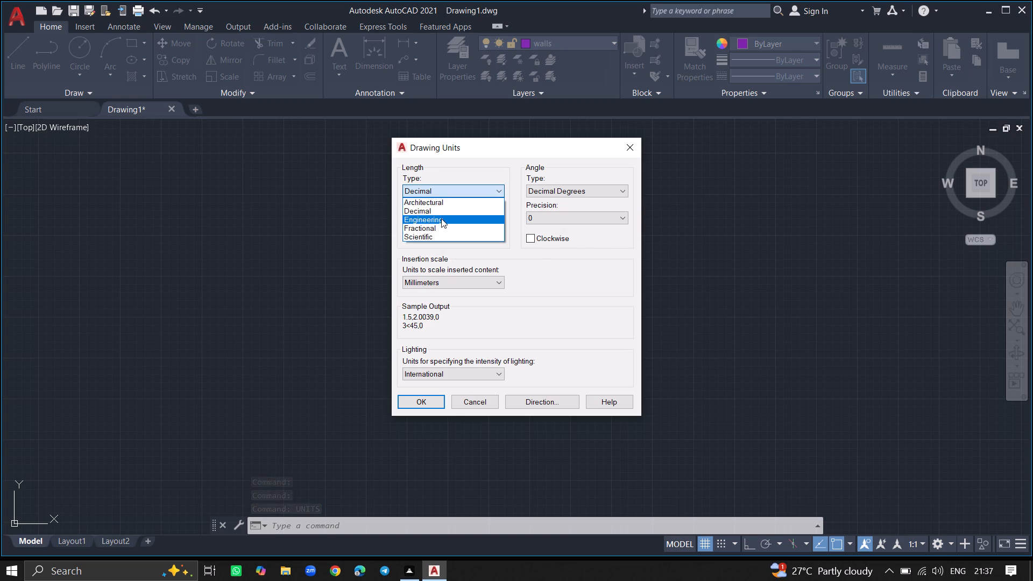
left_click(441, 218)
left_click(441, 218)
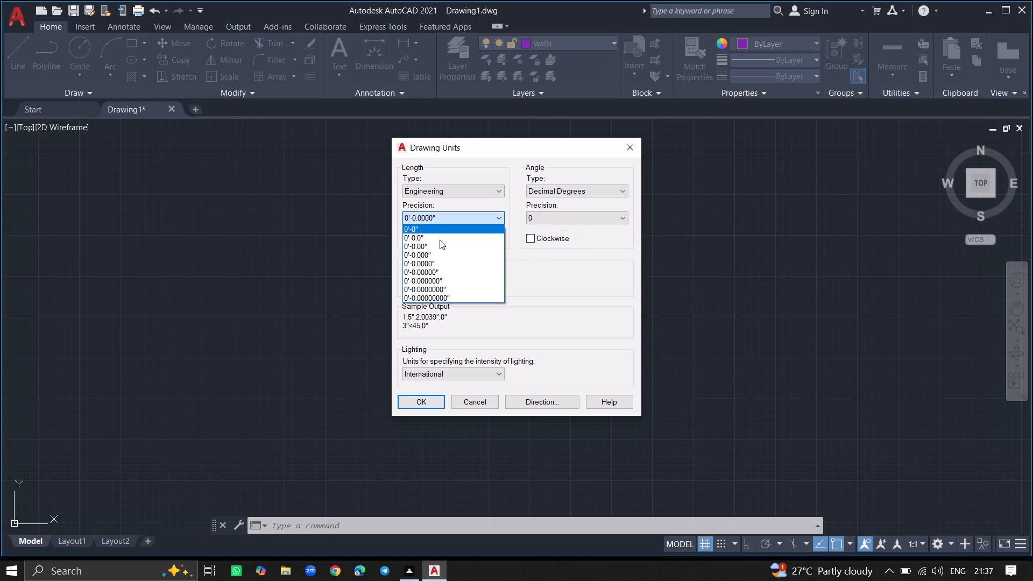
left_click(439, 232)
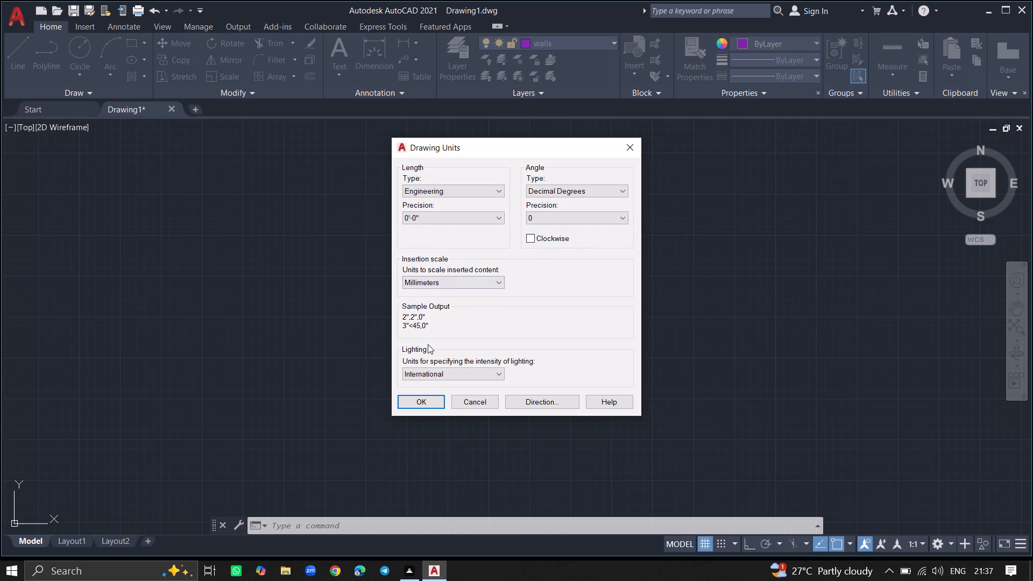
left_click(423, 398)
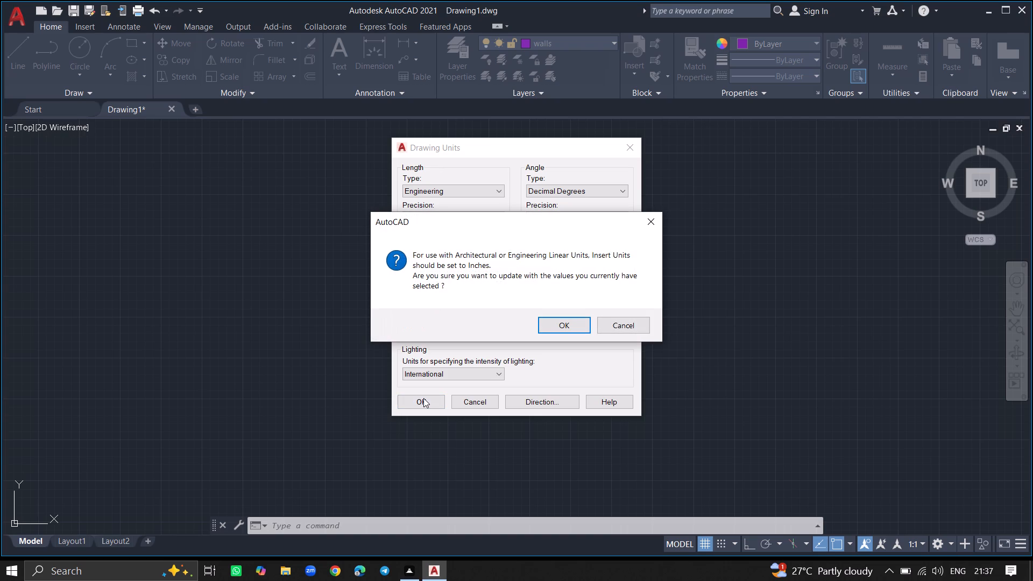
left_click(556, 323)
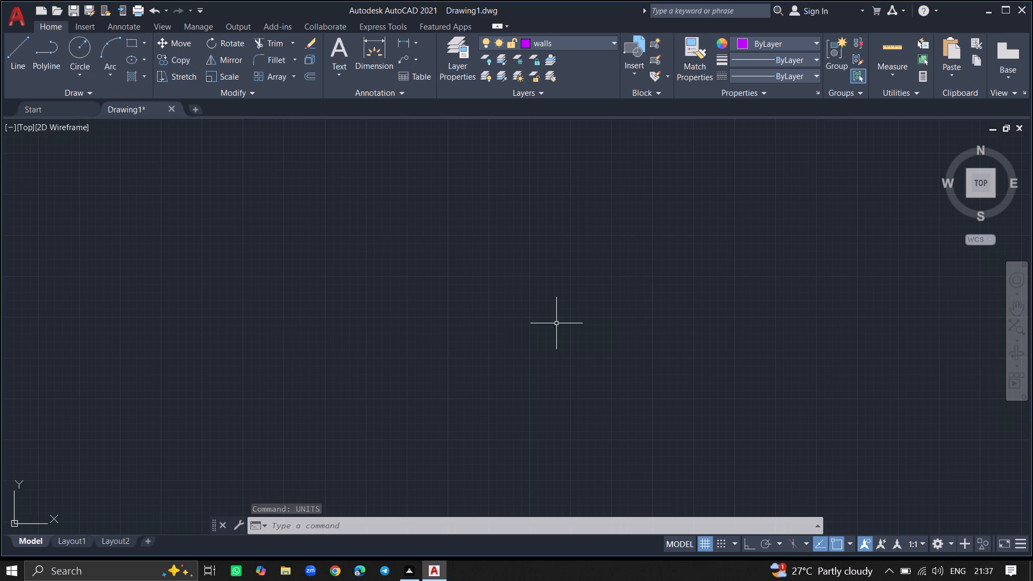
Modify the ISO-25 dimension style to Engineering primary units with 0'-0" precision and set it as current.
key("d")
key("Return")
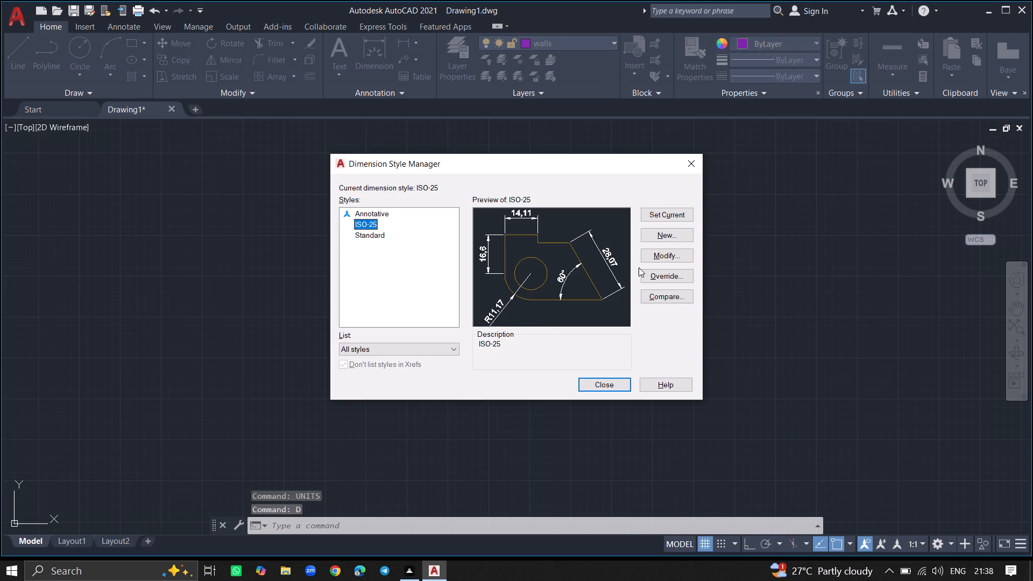
left_click(656, 256)
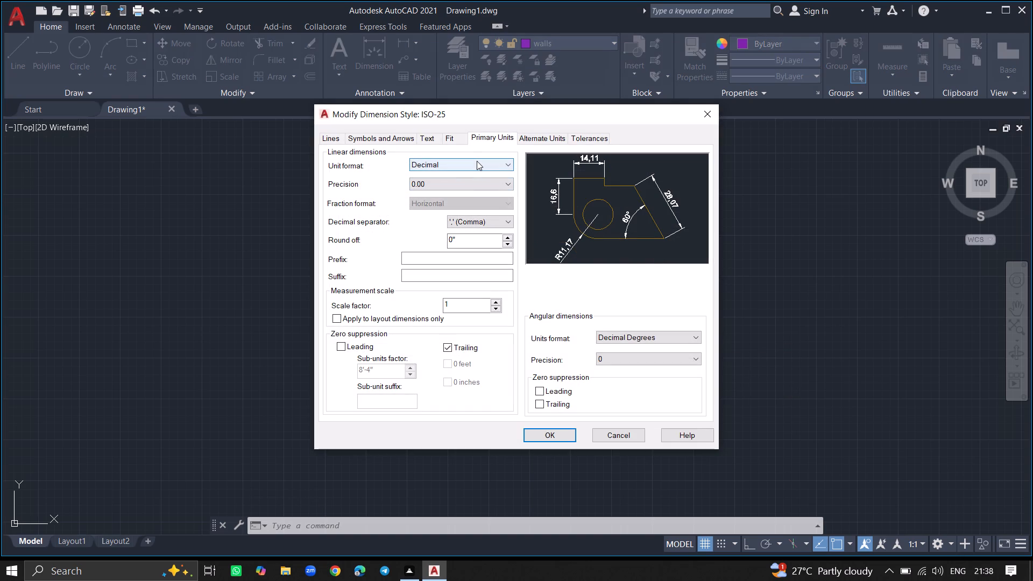
left_click(477, 161)
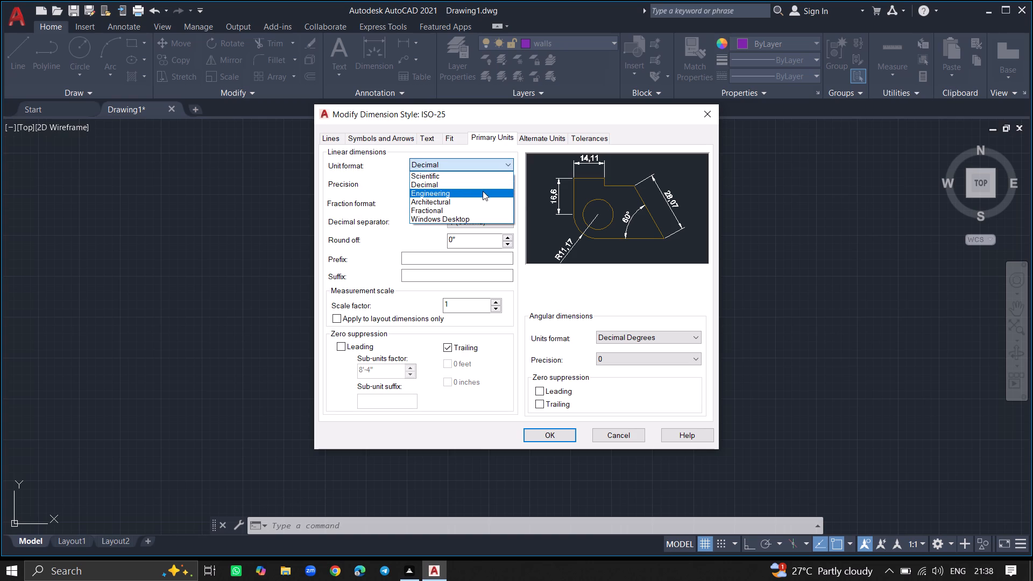
left_click(483, 191)
left_click(483, 186)
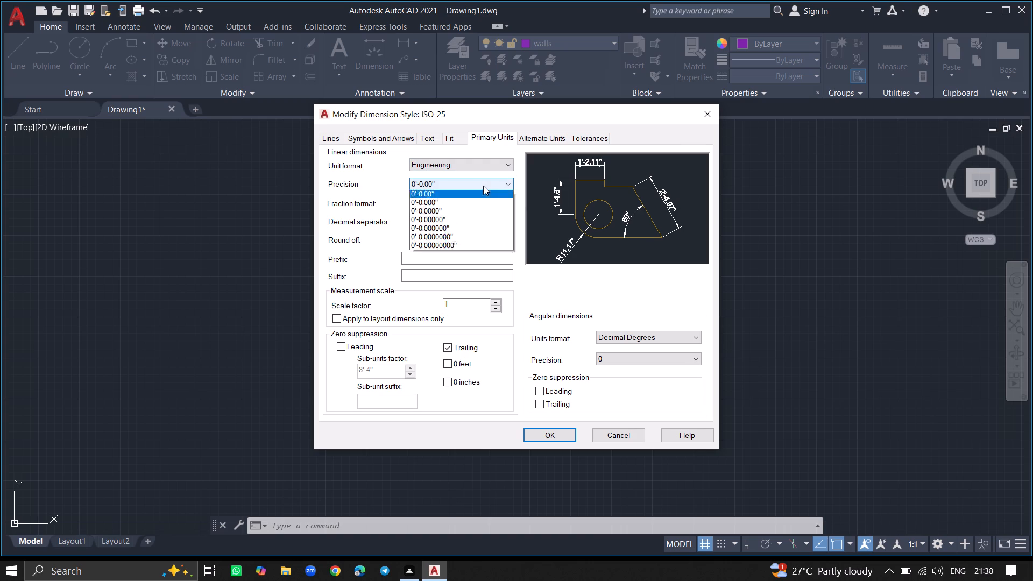
left_click(484, 192)
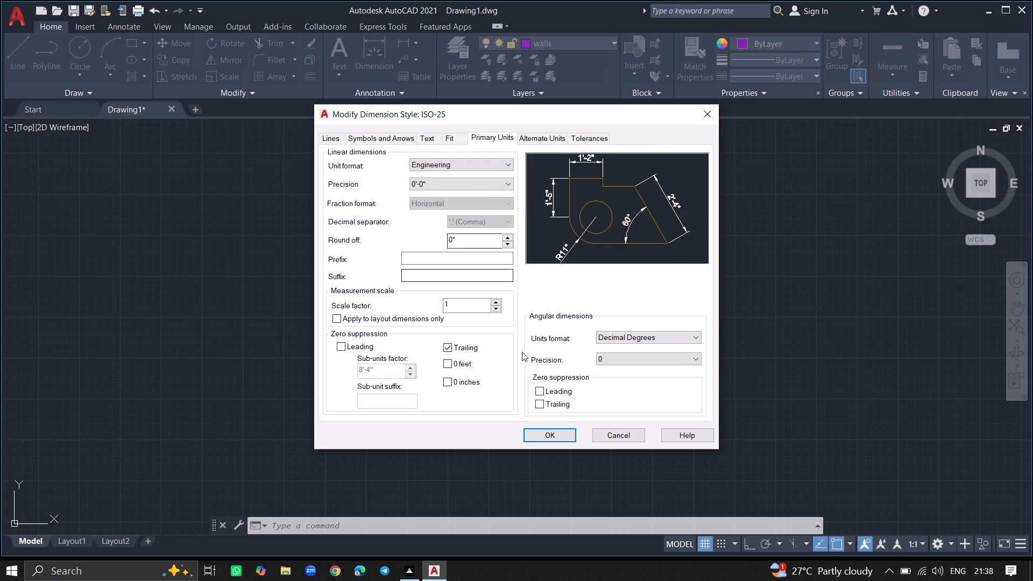
left_click(553, 435)
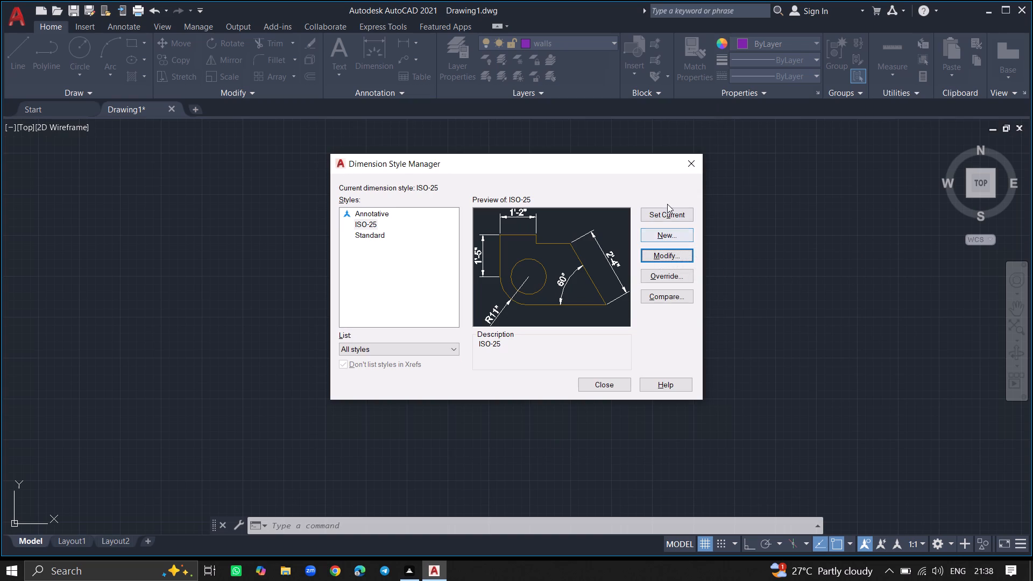
double_click(667, 214)
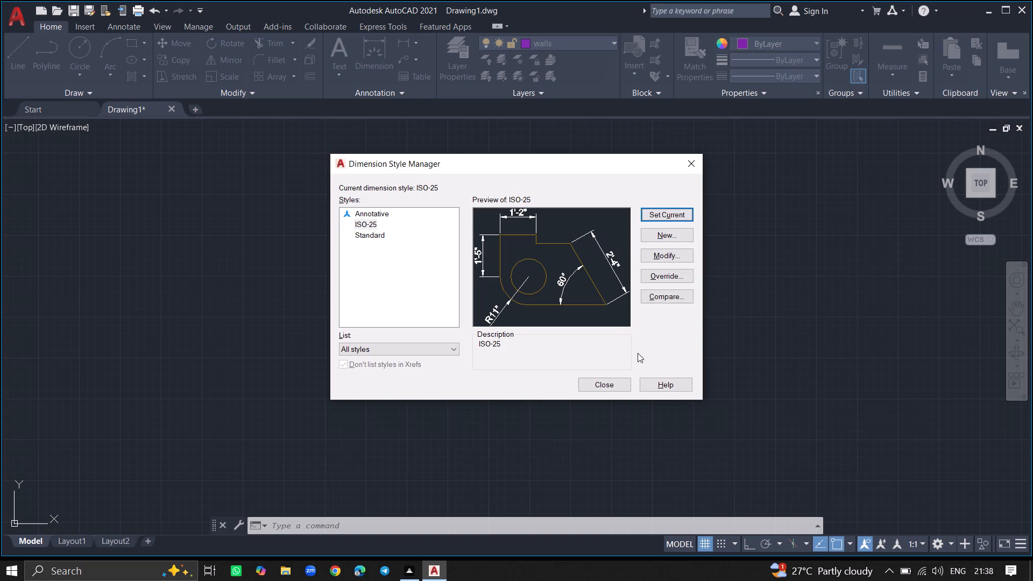
double_click(616, 387)
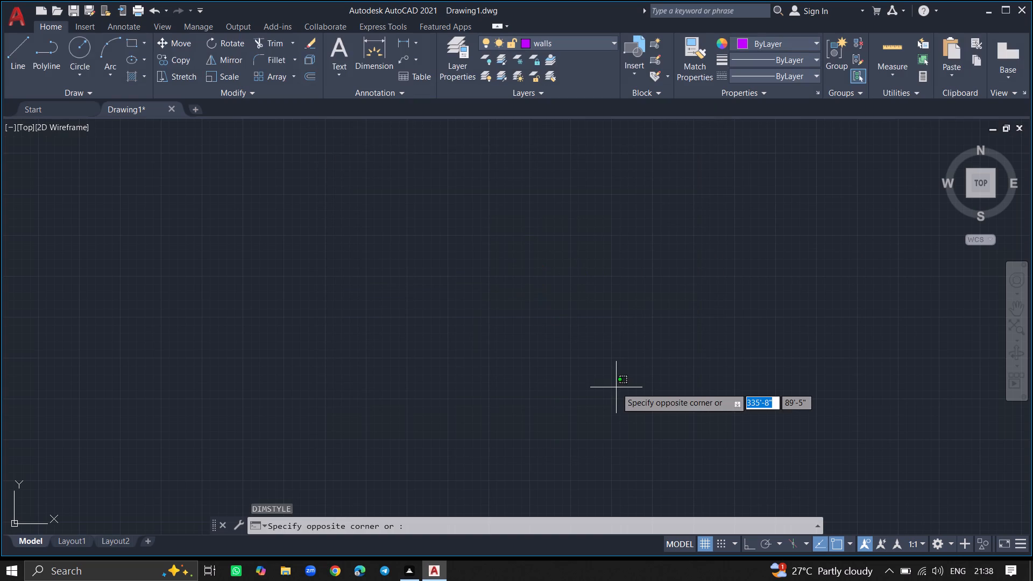
double_click(616, 387)
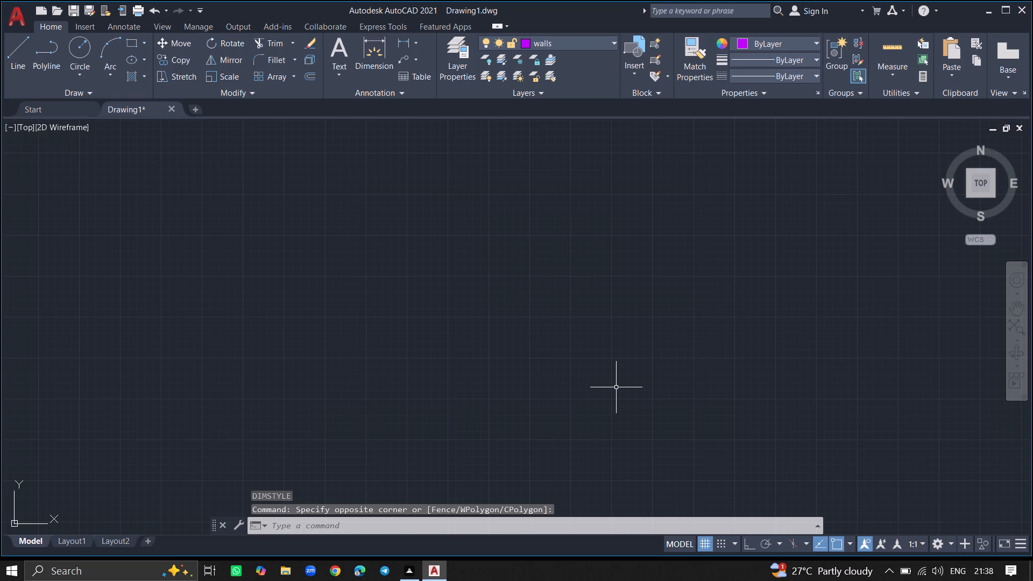
Place a vertical construction line left of the middle of the drawing area for the left wall.
type("xl")
key("Return")
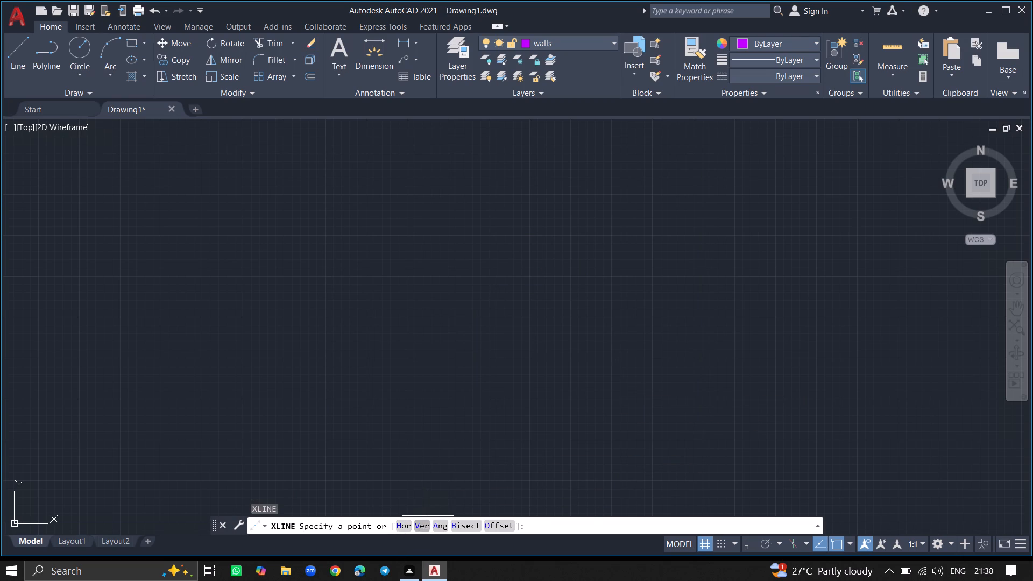
left_click(421, 525)
left_click(340, 367)
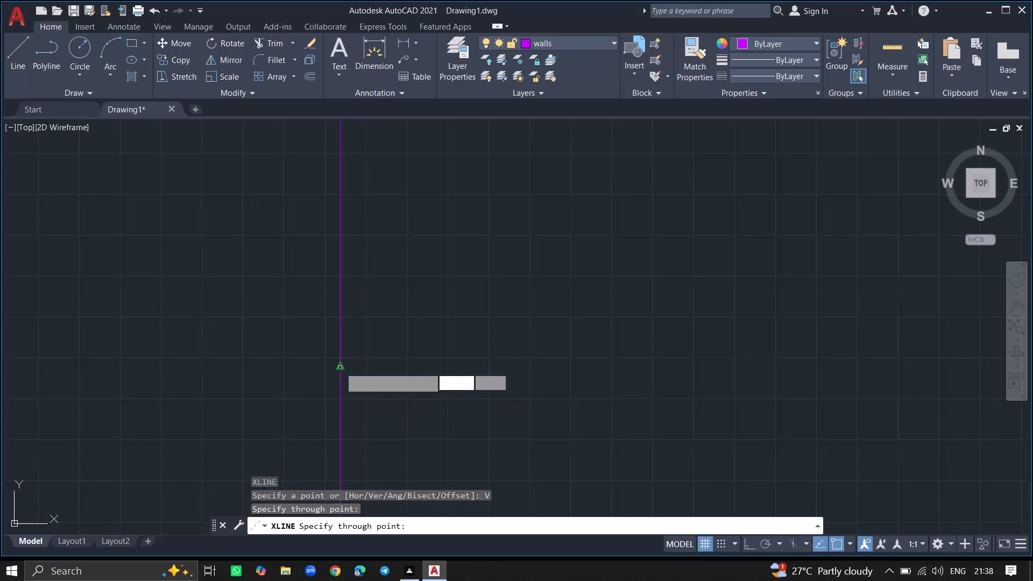
key("Escape")
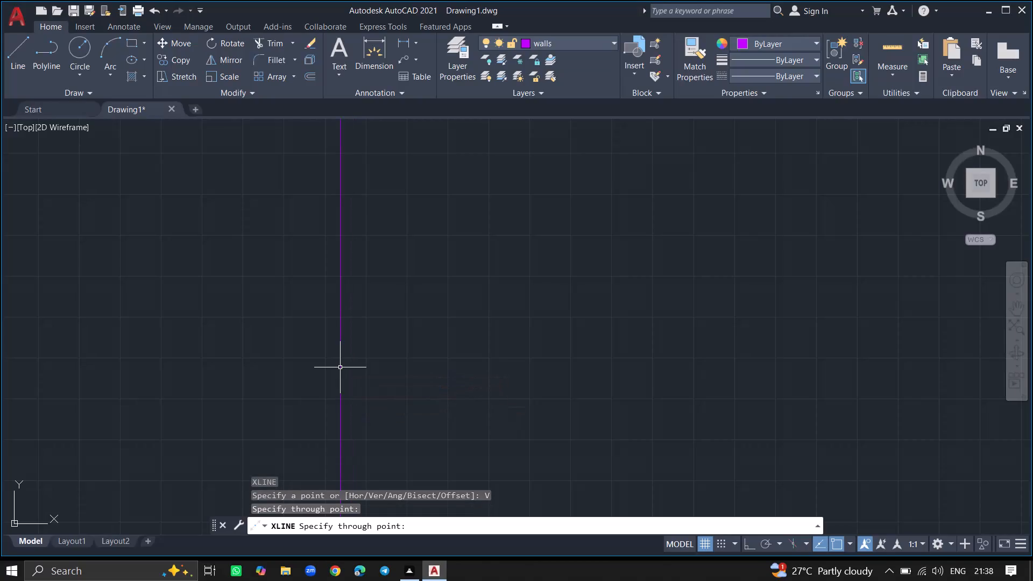
Place a horizontal construction line crossing the vertical one, near the middle of its visible length.
type("xl")
key("Return")
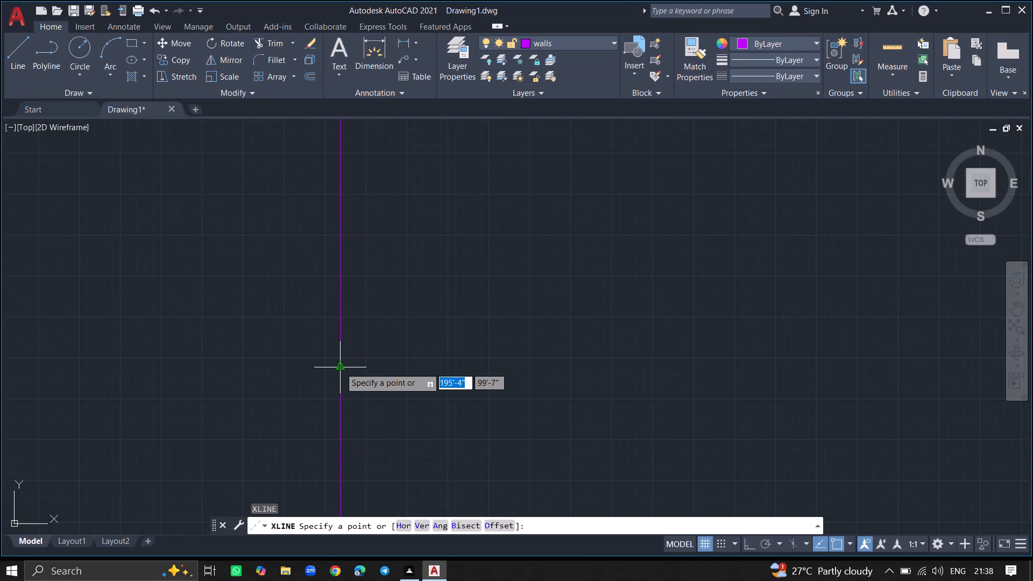
left_click(404, 525)
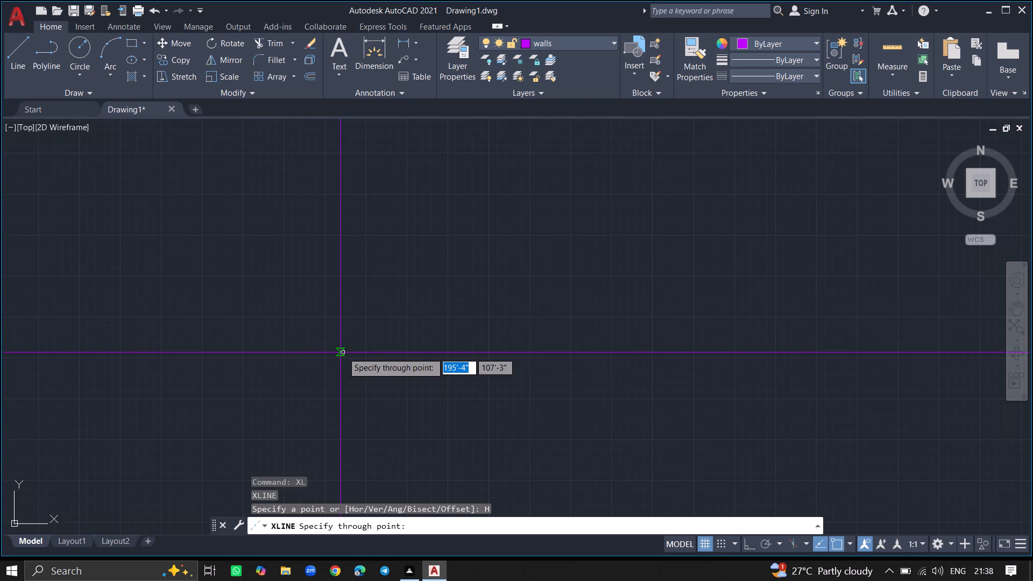
left_click(341, 345)
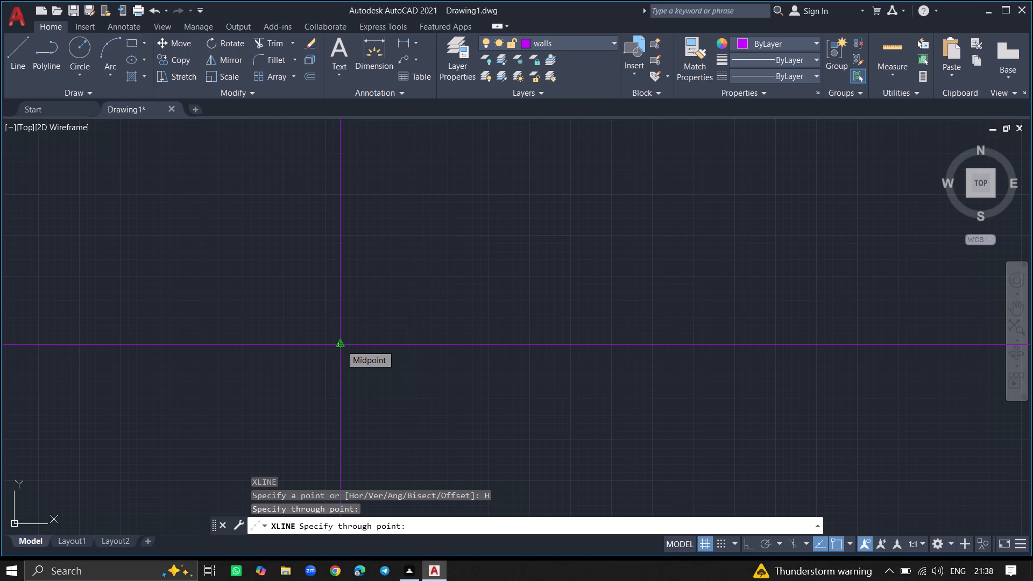
key("Return")
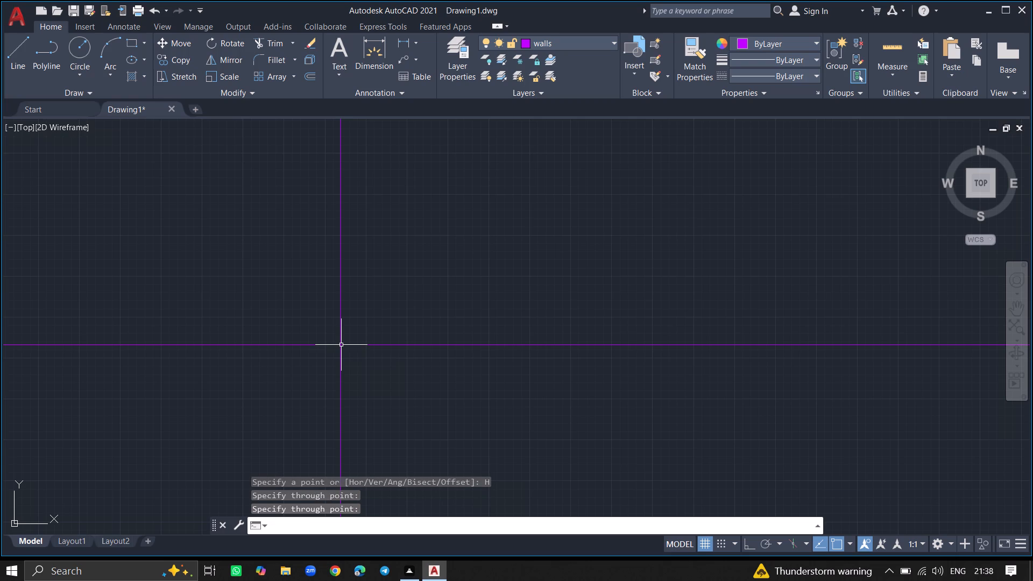
Offset the vertical construction line 9" to the right and the horizontal one 9" downward to give the wall thickness.
type("of")
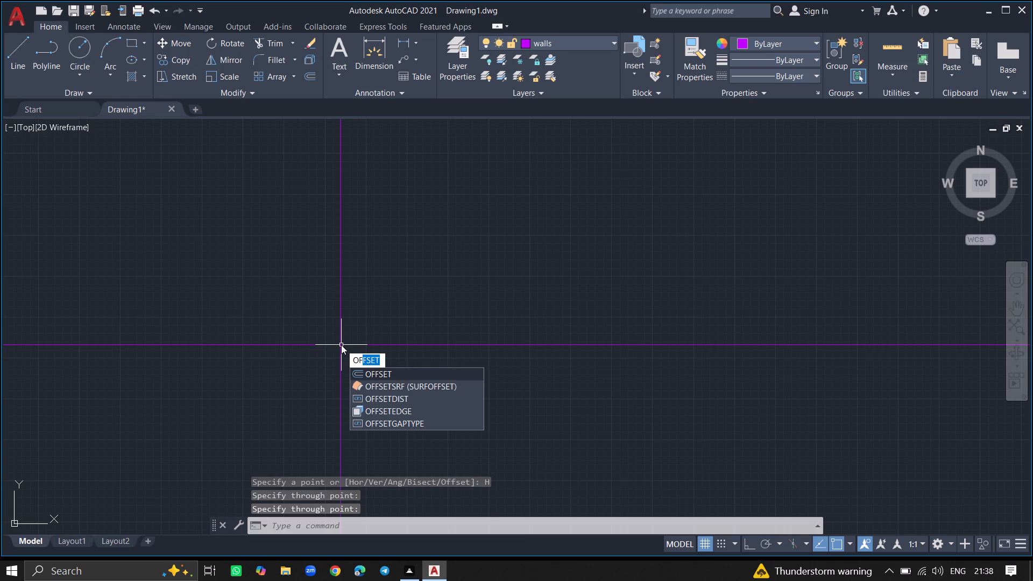
left_click(363, 374)
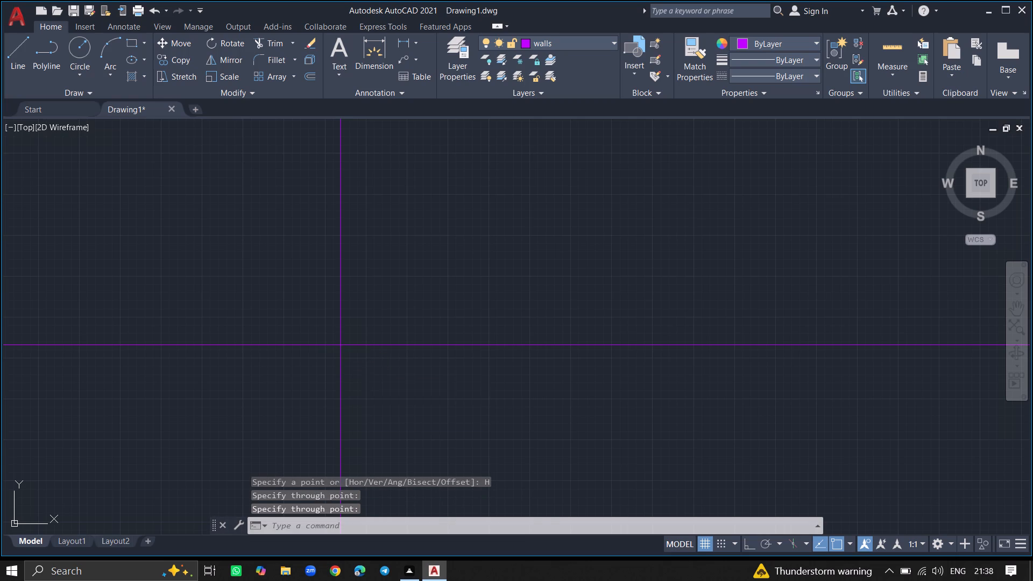
key("9")
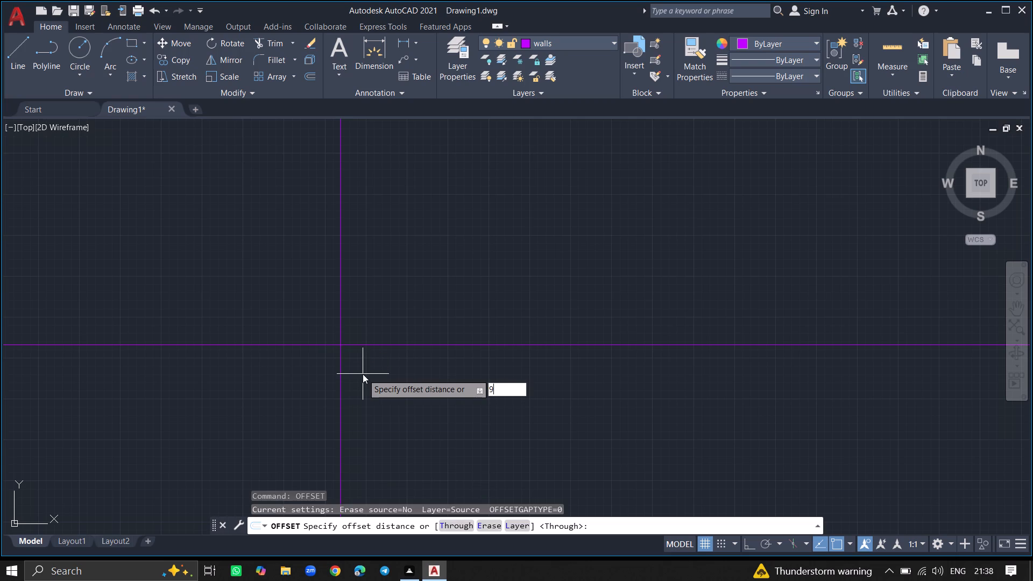
key("shift+quotedbl")
key("Return")
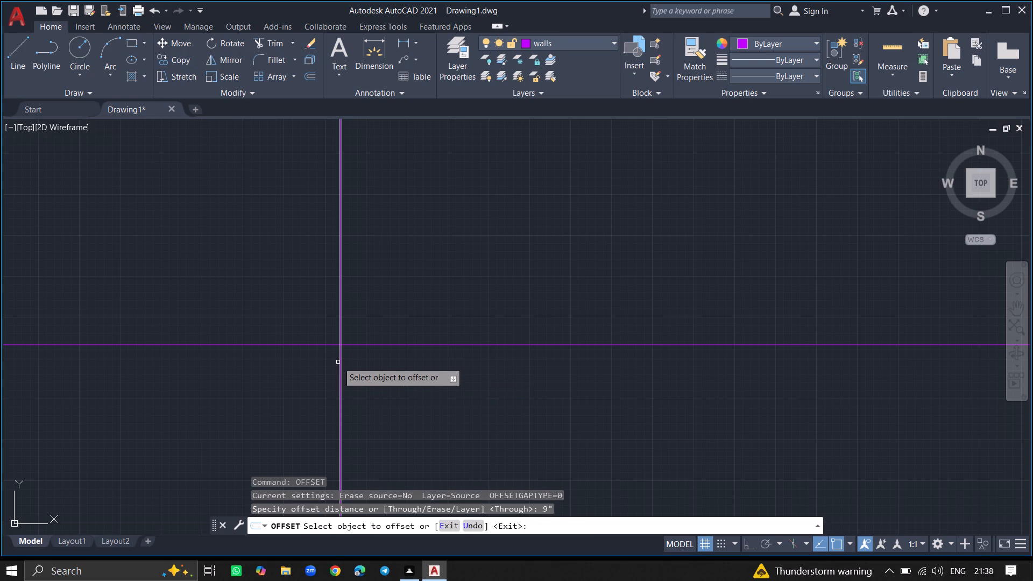
left_click(341, 362)
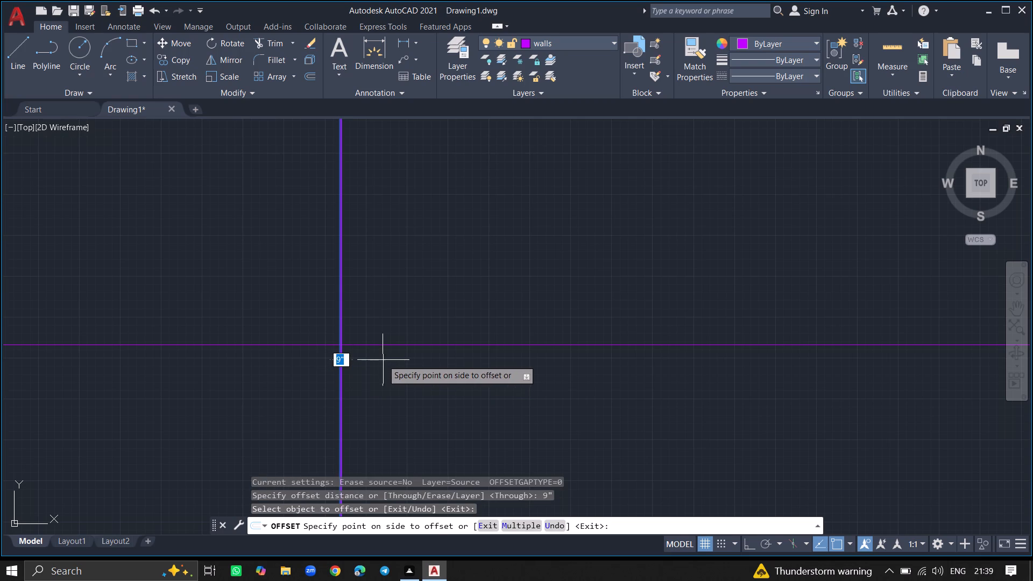
left_click(390, 360)
scroll(390, 360, "up", 3, "ctrl")
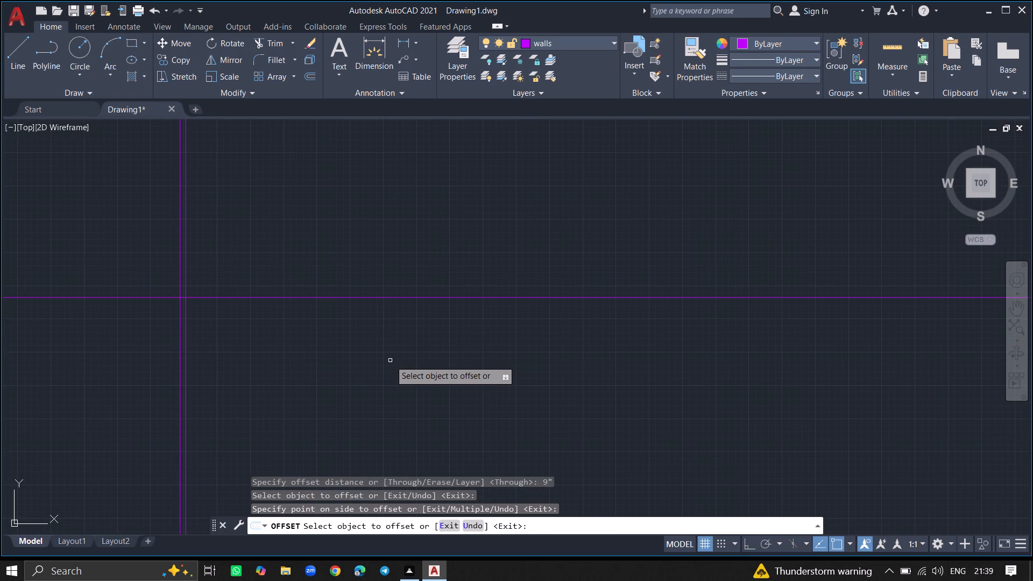
left_click(384, 297)
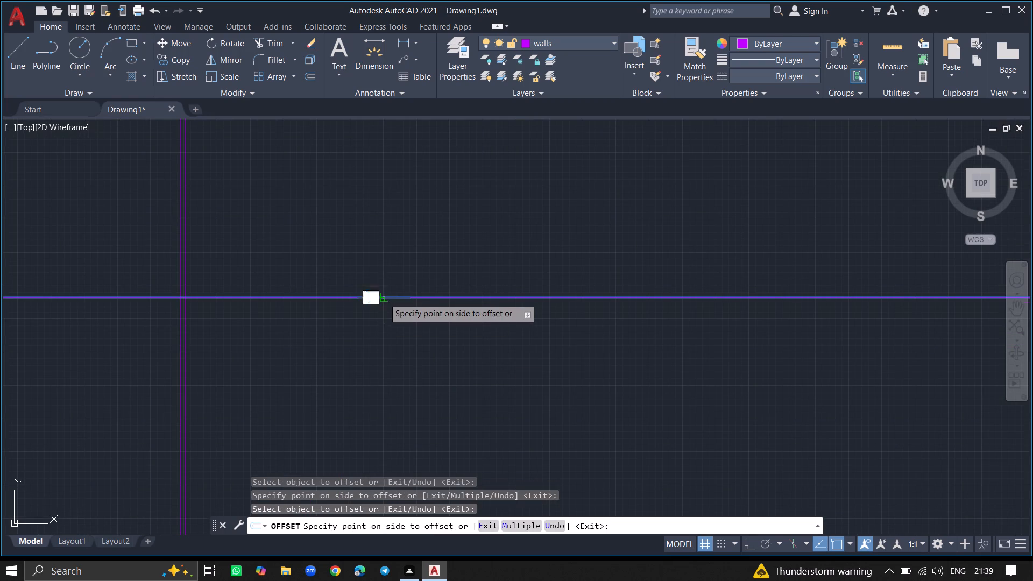
left_click(388, 354)
key("Return")
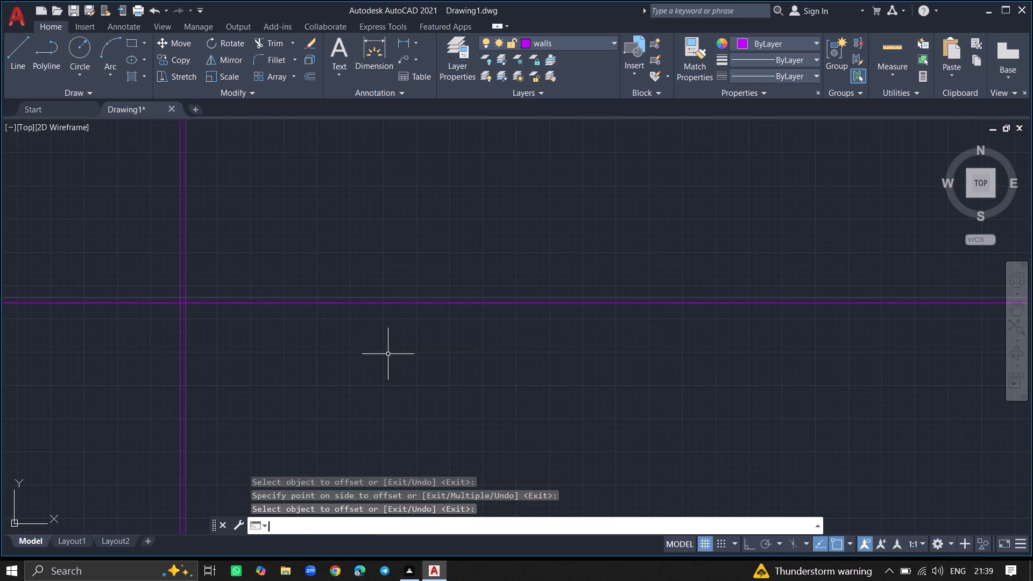
Trim both horizontal lines left of the outer vertical line and both vertical lines above the upper horizontal line, forming the top-left wall corner.
scroll(388, 354, "down", 2, "ctrl")
scroll(239, 328, "up", 6, "ctrl")
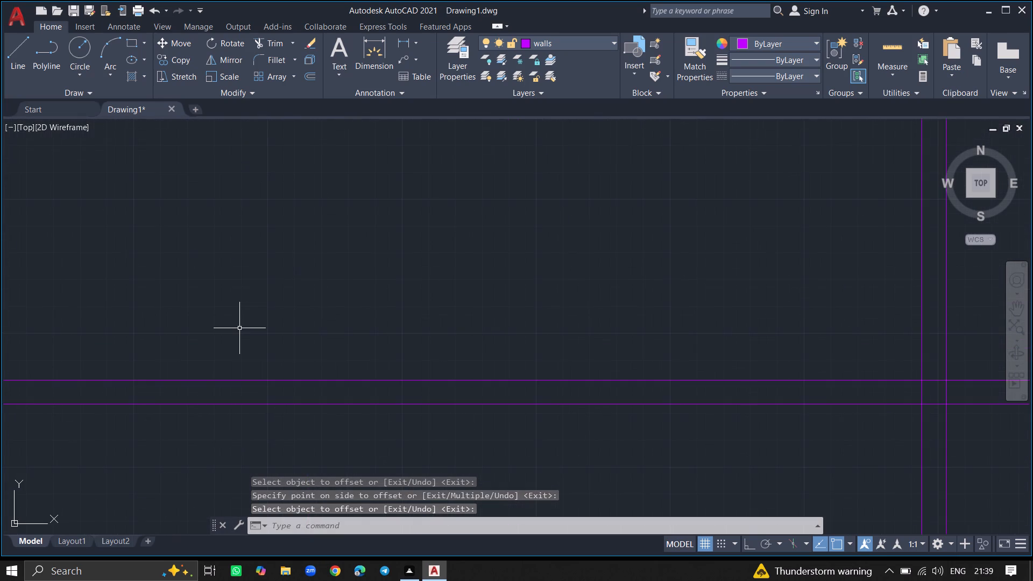
scroll(239, 328, "down", 2, "ctrl")
type("trim")
key("Return")
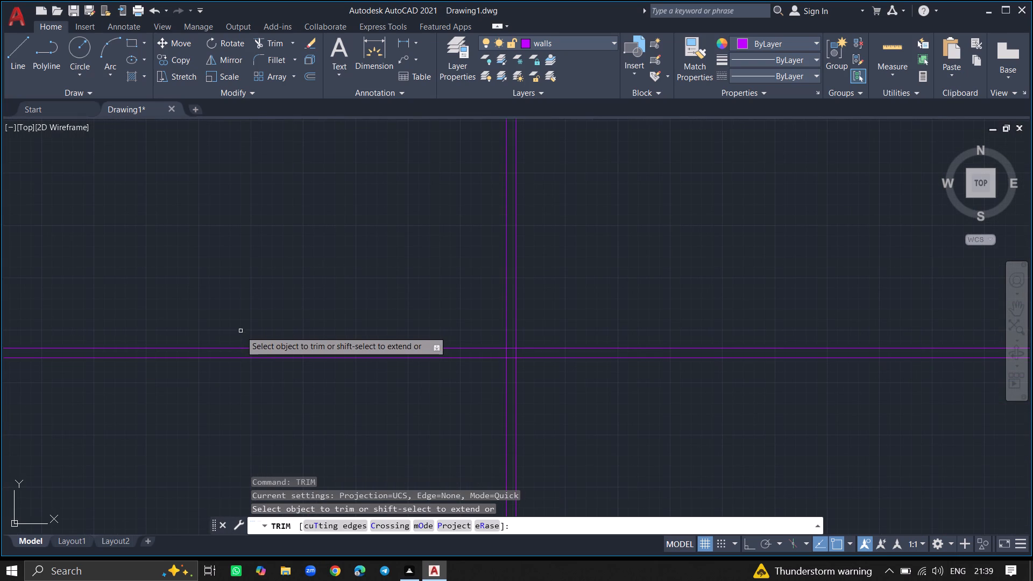
left_click(245, 348)
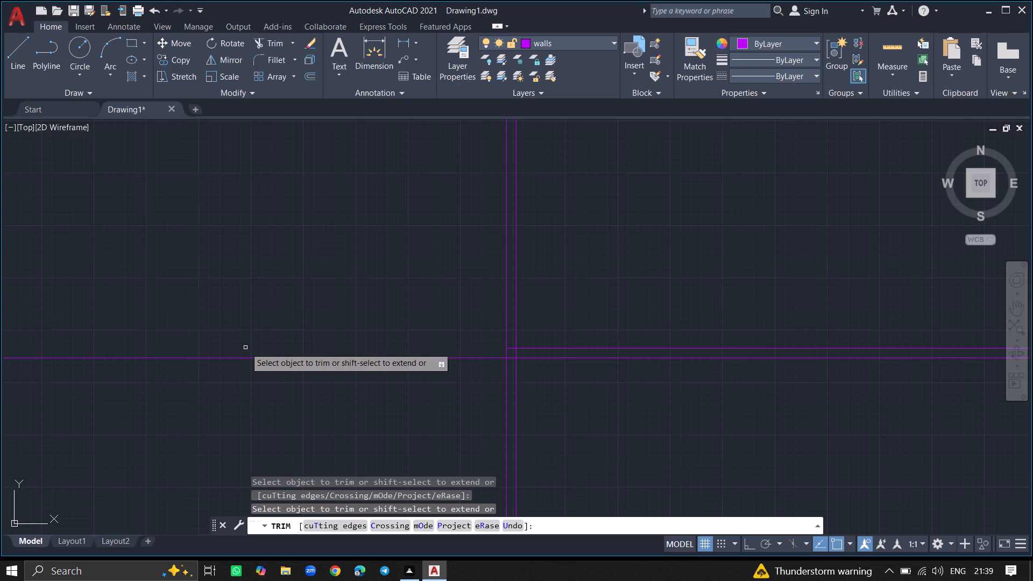
left_click(246, 360)
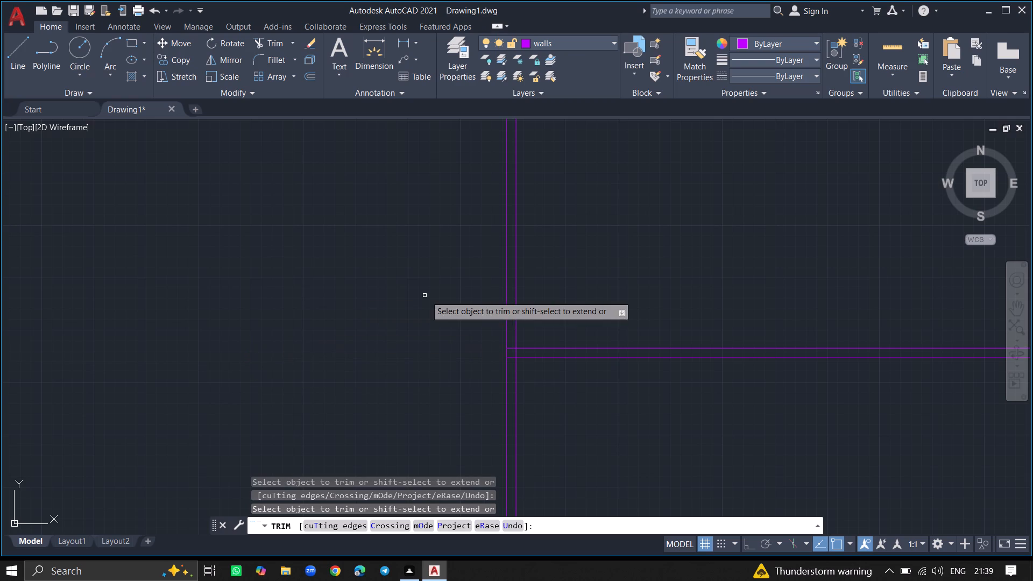
left_click(507, 279)
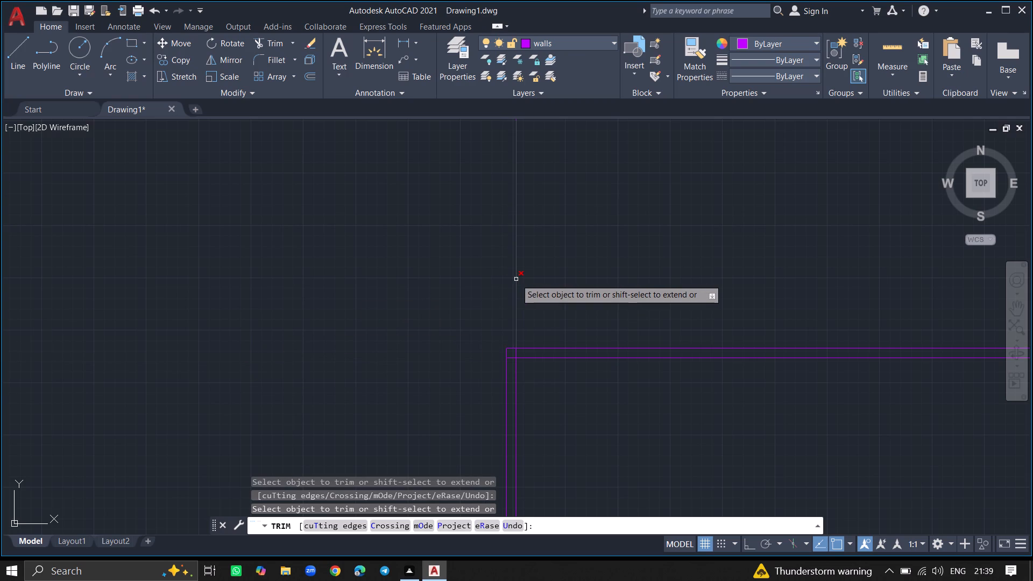
left_click(517, 280)
key("Return")
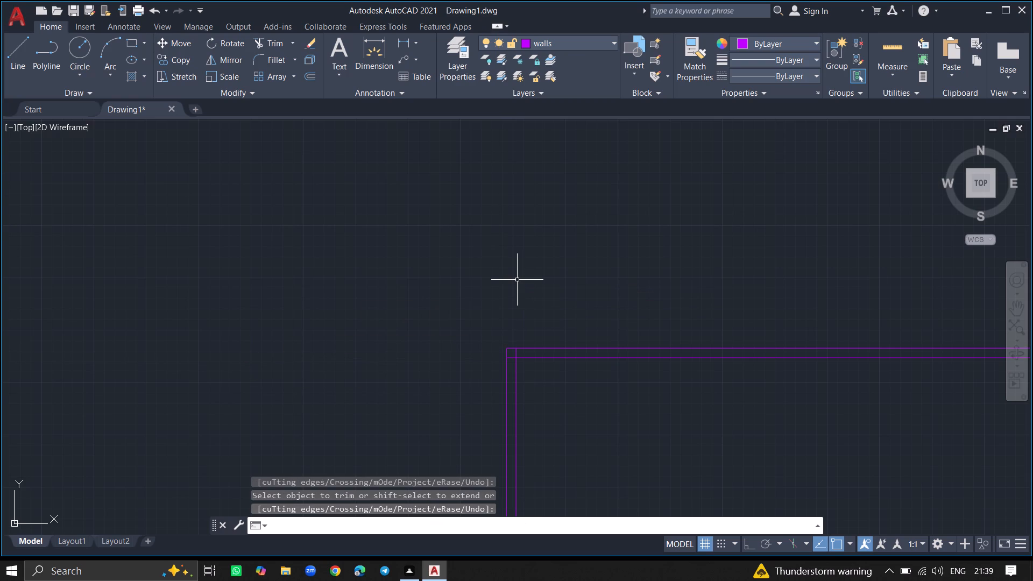
Save the drawing in the Documents folder as HOME 1, in AutoCAD 2018 format.
key("ctrl+s")
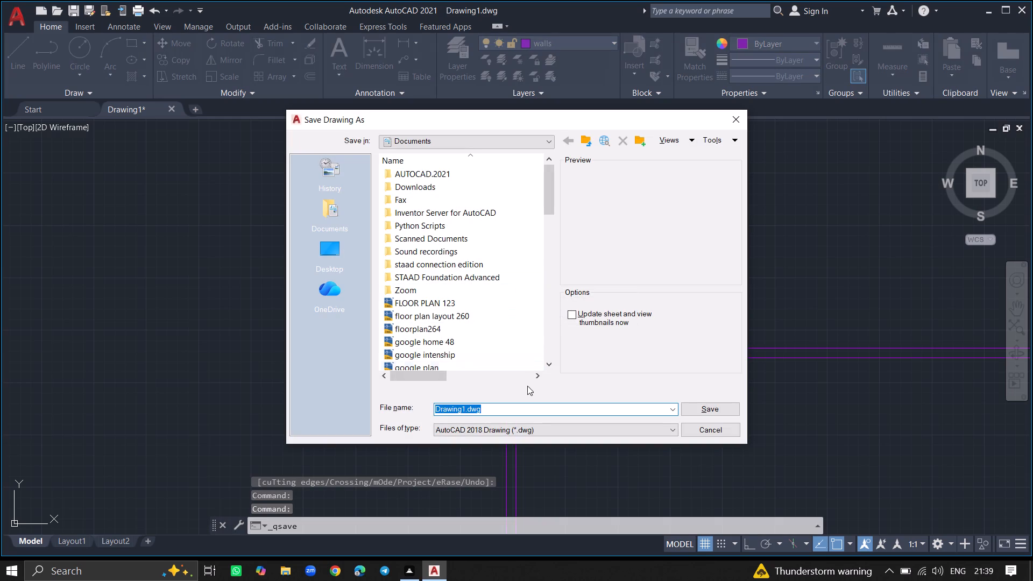
left_click(530, 413)
key("BackSpace")
key("BackSpace")
key("BackSpace")
key("BackSpace")
key("BackSpace")
key("BackSpace")
key("BackSpace")
key("BackSpace")
key("BackSpace")
key("BackSpace")
key("BackSpace")
key("BackSpace")
key("BackSpace")
key("BackSpace")
key("BackSpace")
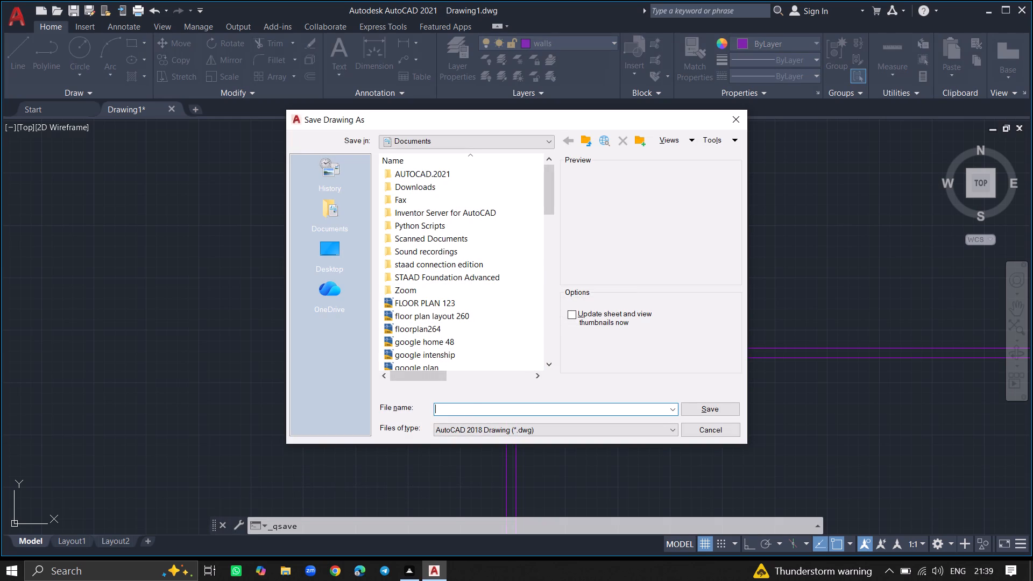
key("space")
type("home")
key("space")
key("BackSpace")
key("BackSpace")
key("BackSpace")
key("BackSpace")
key("BackSpace")
key("BackSpace")
key("BackSpace")
key("BackSpace")
key("BackSpace")
key("BackSpace")
key("BackSpace")
key("BackSpace")
key("BackSpace")
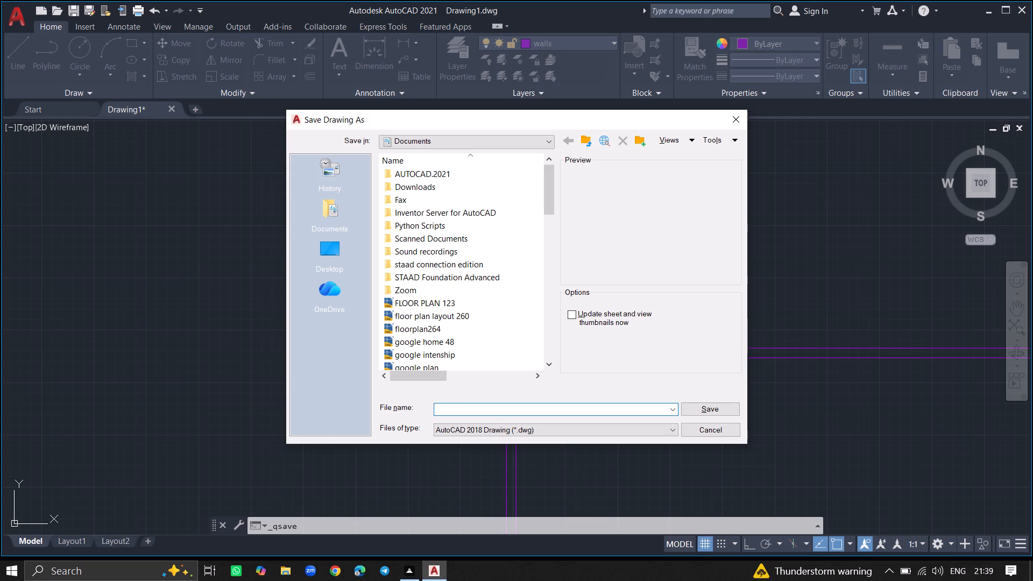
type("HO")
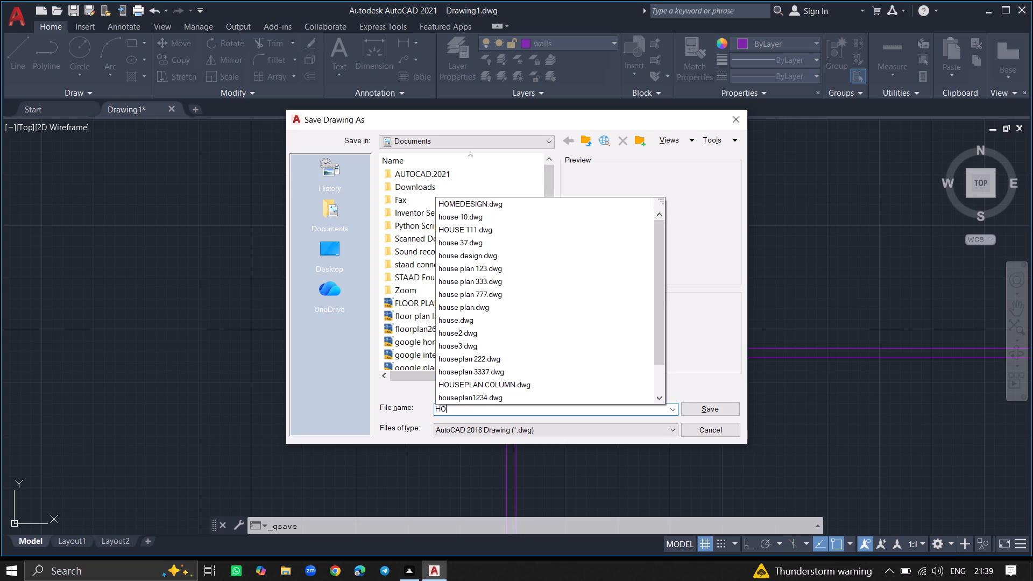
key("m")
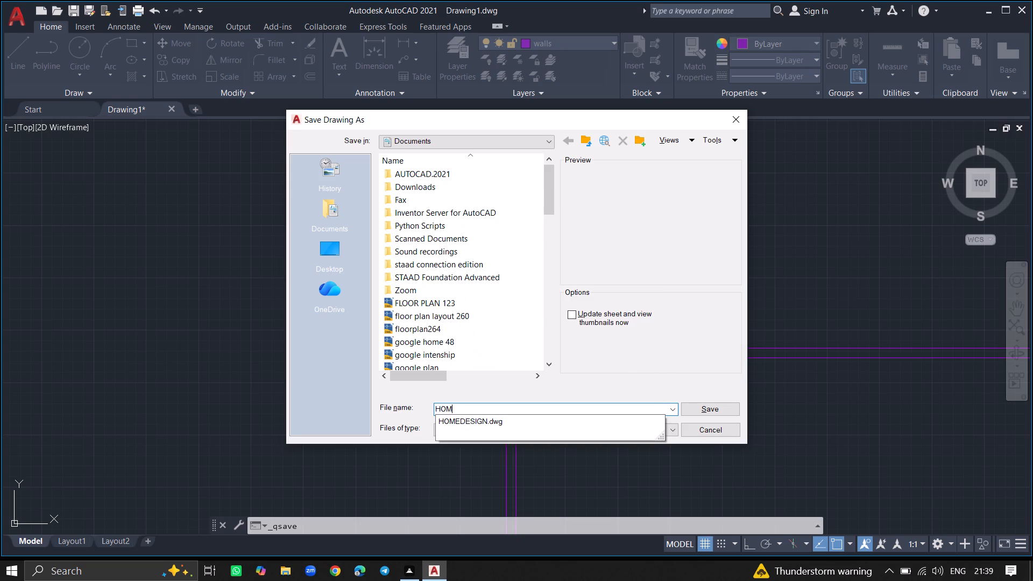
type("E")
key("space")
key("1")
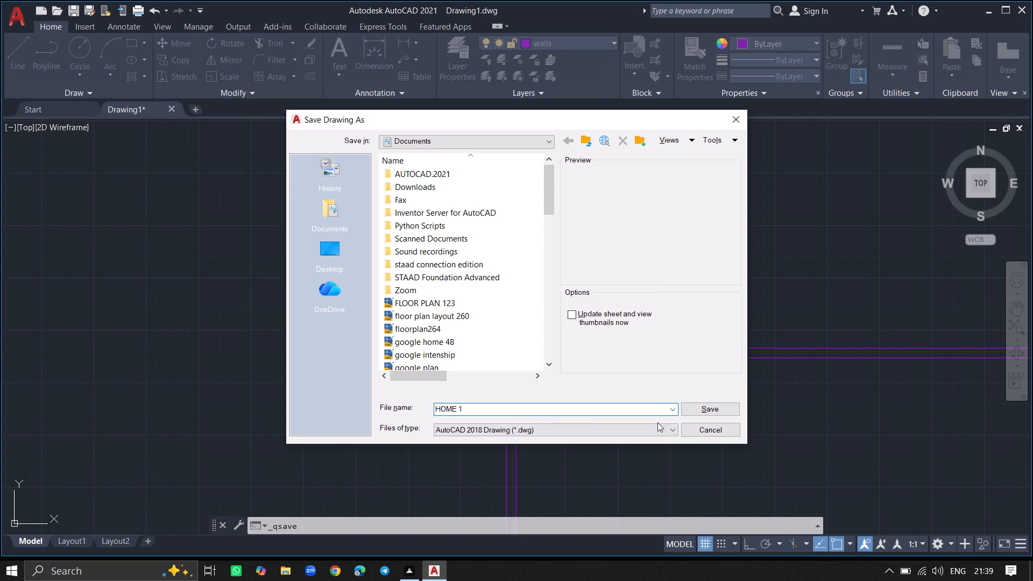
left_click(718, 407)
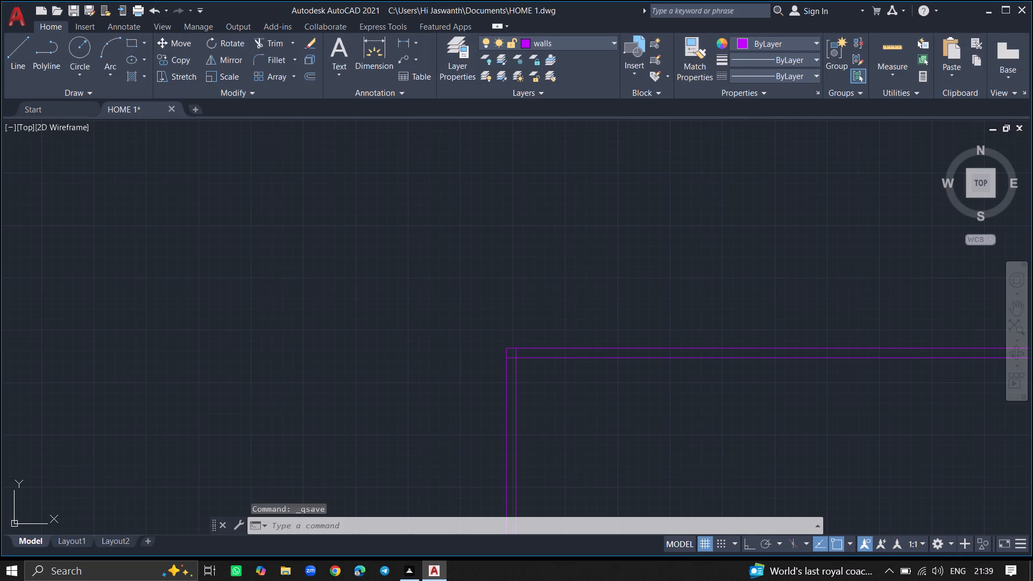
Offset the left wall's inner vertical line 12' to the right to set the first room's width.
scroll(697, 446, "down", 3, "ctrl")
scroll(599, 483, "up", 5, "ctrl")
scroll(599, 483, "down", 2, "ctrl")
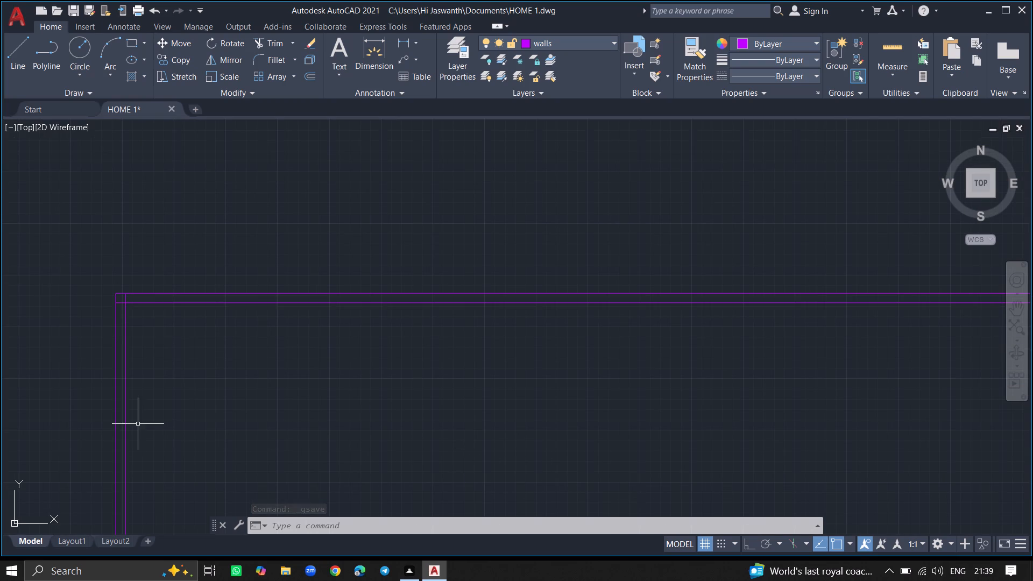
scroll(126, 420, "up", 5, "ctrl")
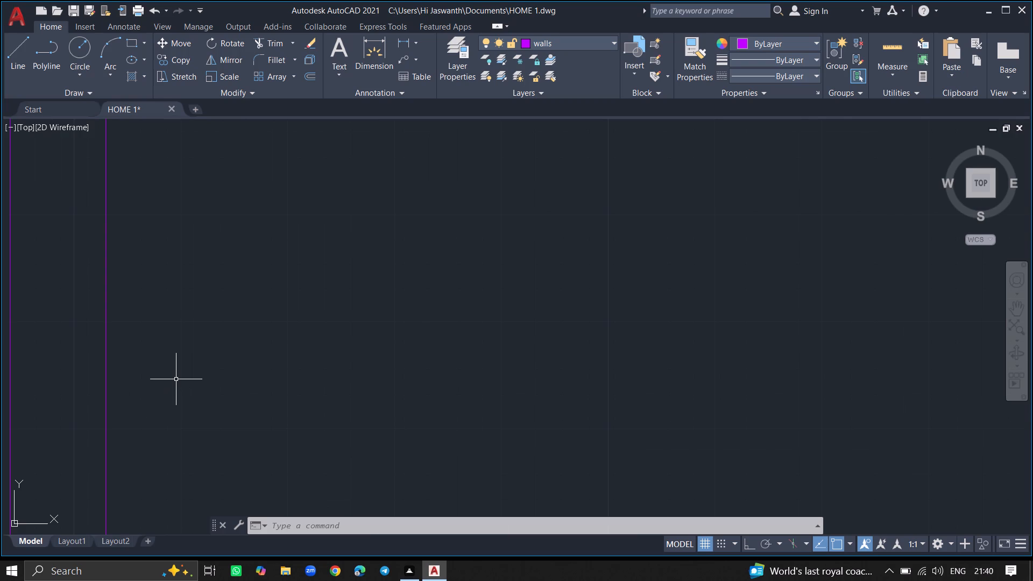
key("o")
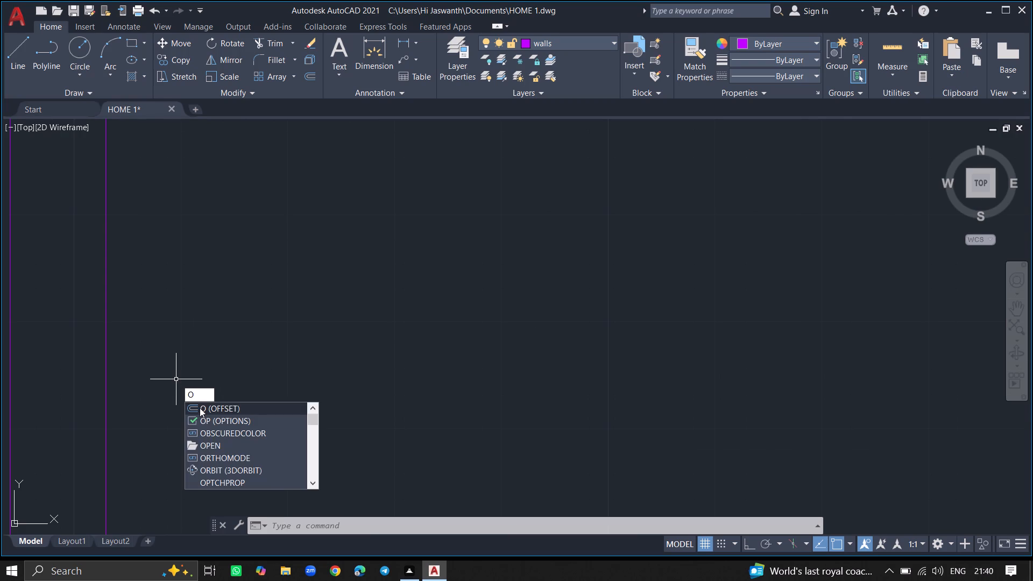
left_click(200, 408)
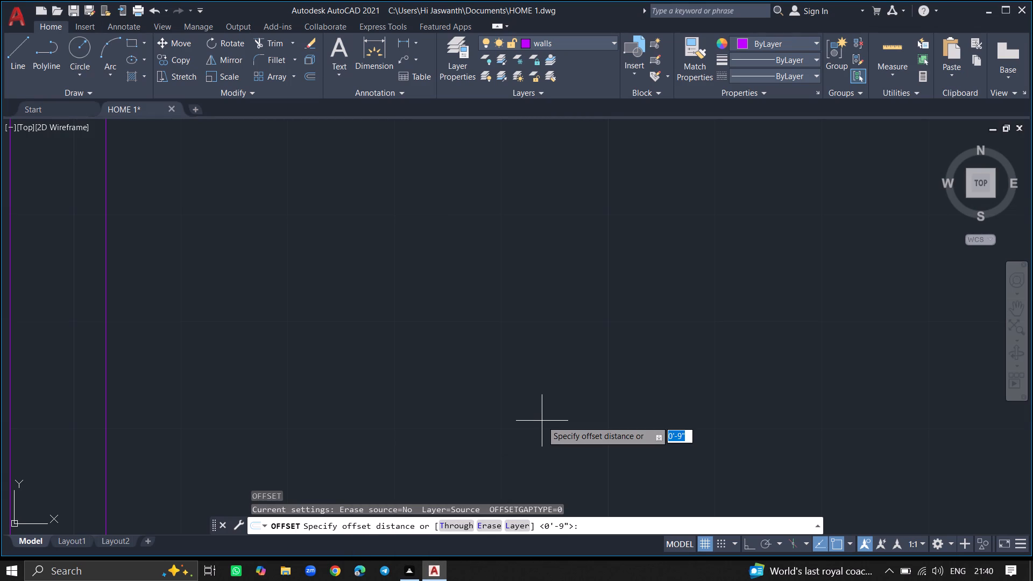
type("12")
key("apostrophe")
key("Return")
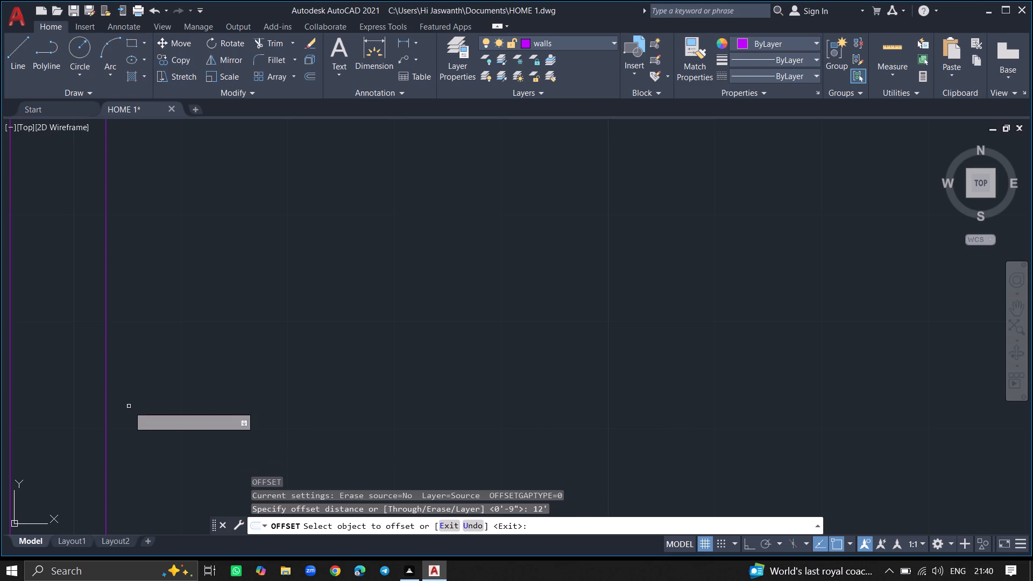
left_click(104, 395)
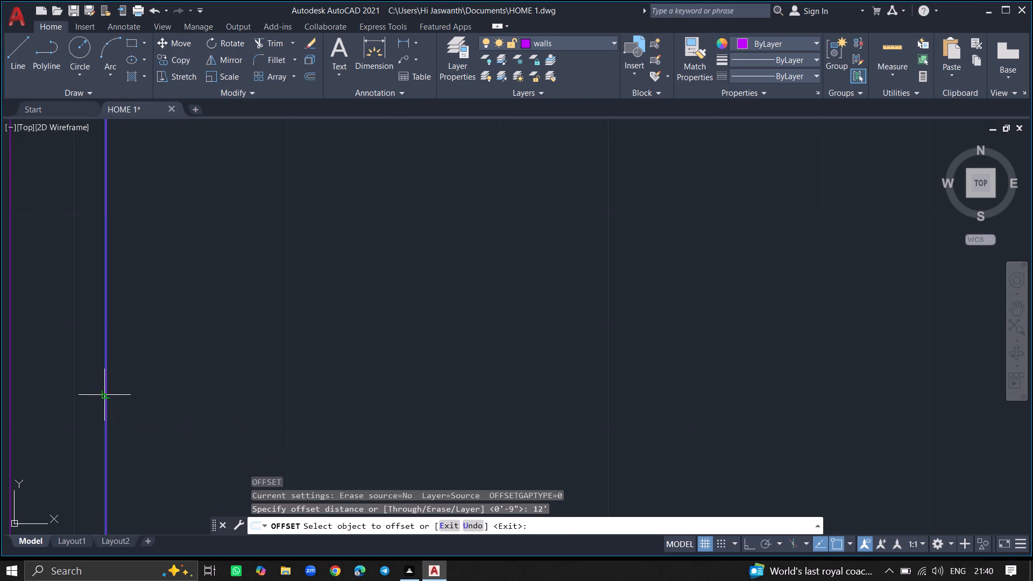
left_click(209, 397)
scroll(209, 397, "down", 4, "ctrl")
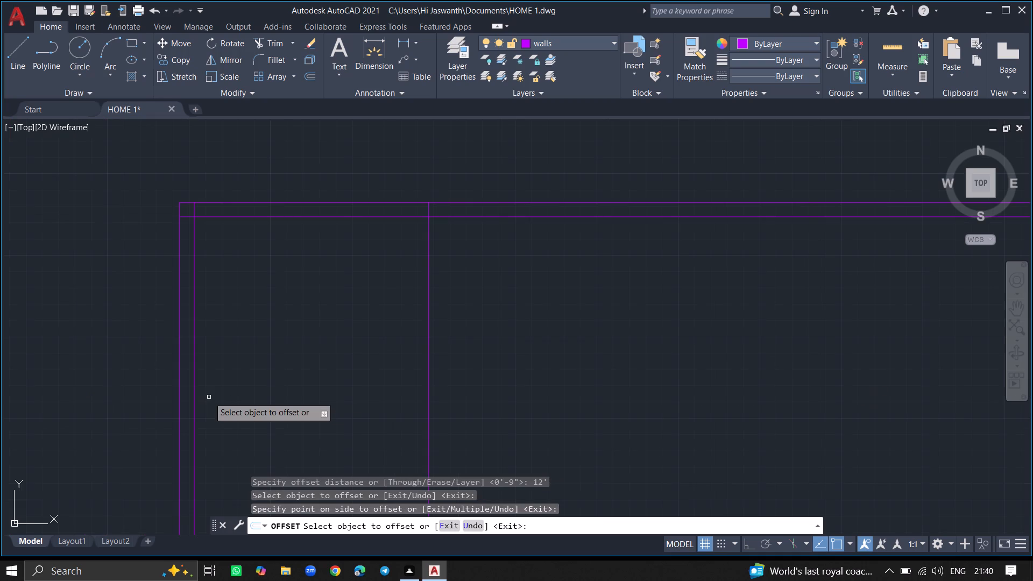
key("Return")
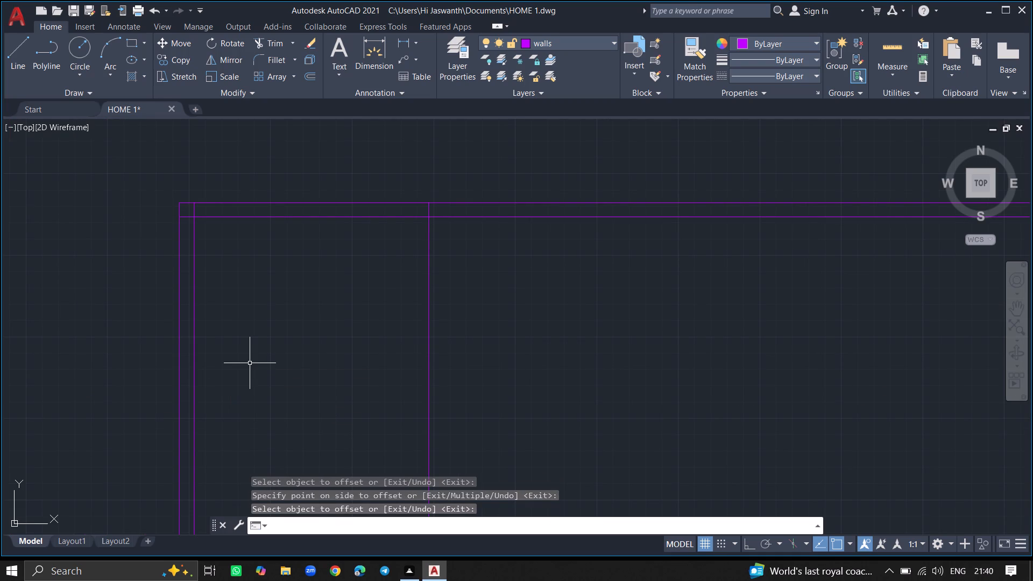
Offset the new vertical line 9" to the right to give the first partition wall its thickness.
type("OFF")
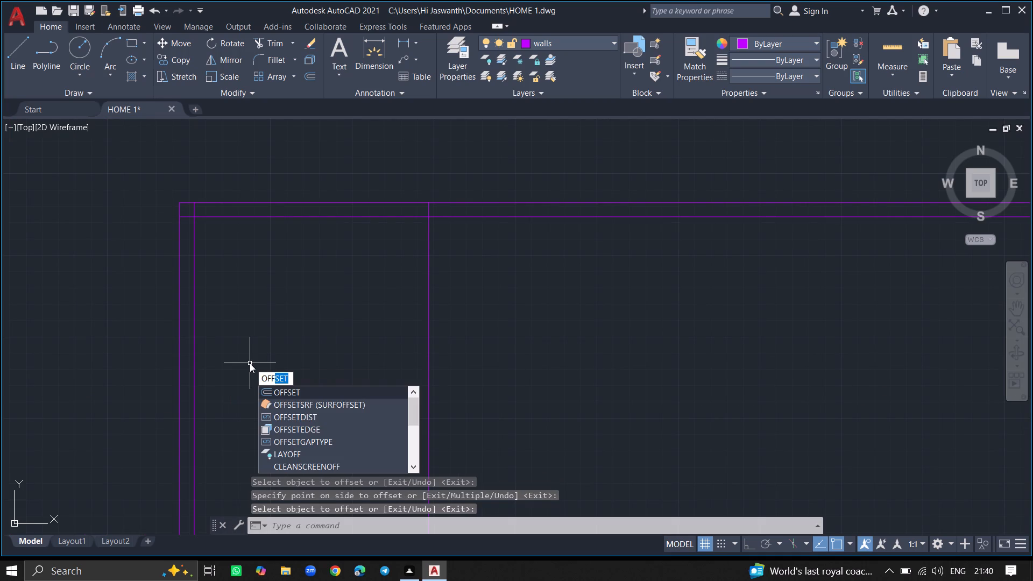
type("SET")
key("Return")
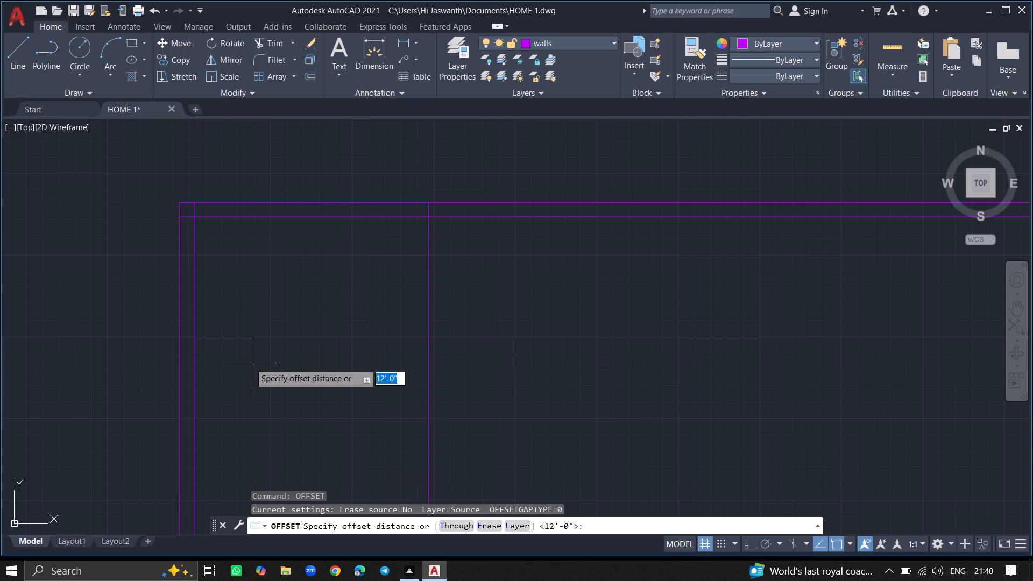
key("9")
key("shift+quotedbl")
key("Return")
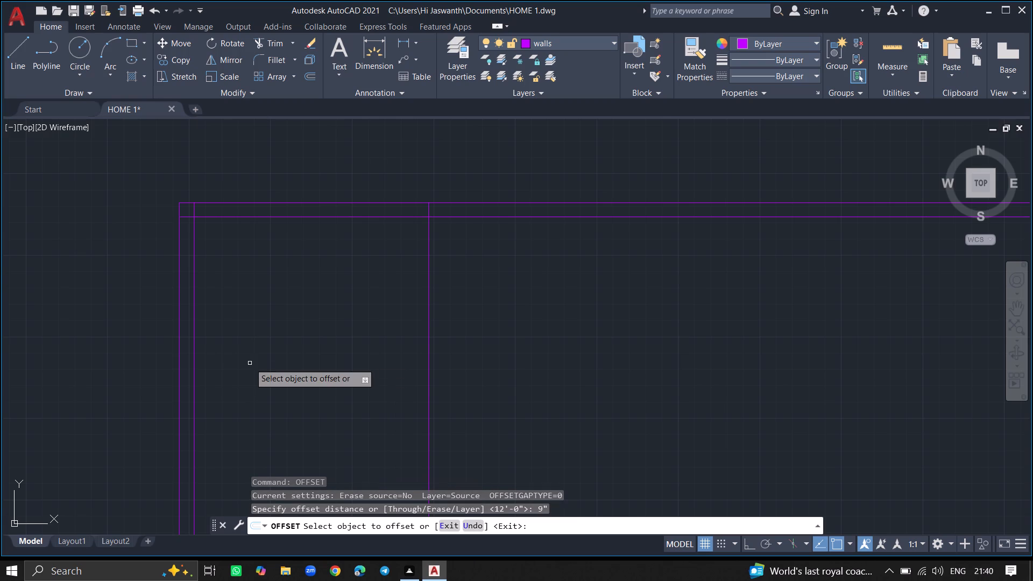
left_click(428, 366)
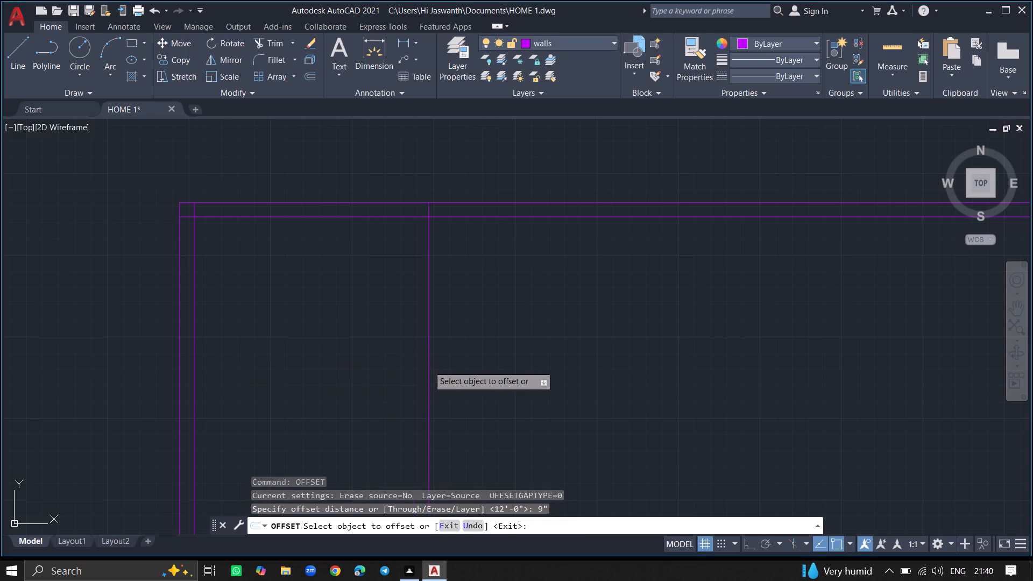
left_click(473, 366)
key("Return")
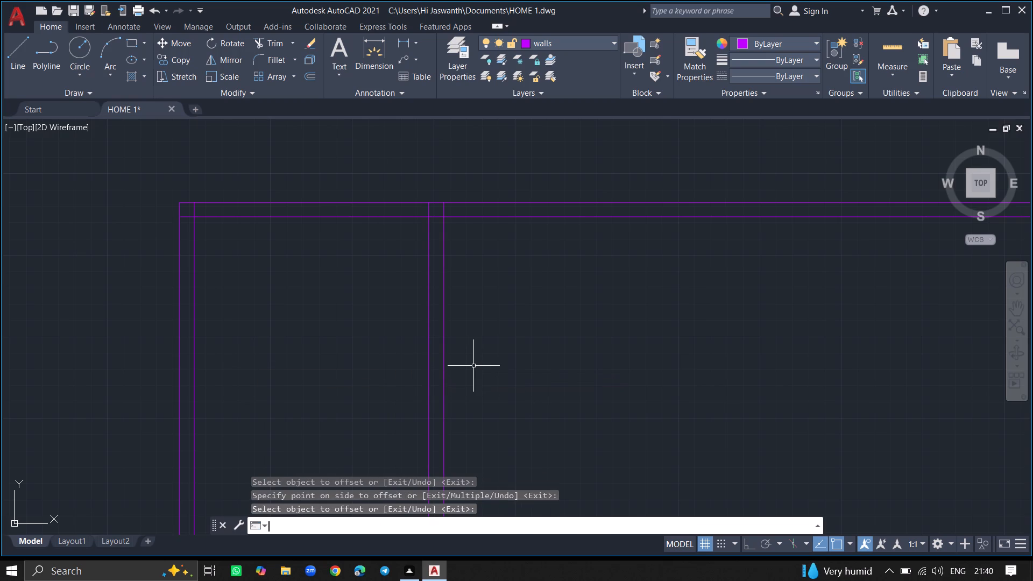
Offset the top wall's inner horizontal line 15'6" downward to set the first room's length.
type("OFFSET")
key("Return")
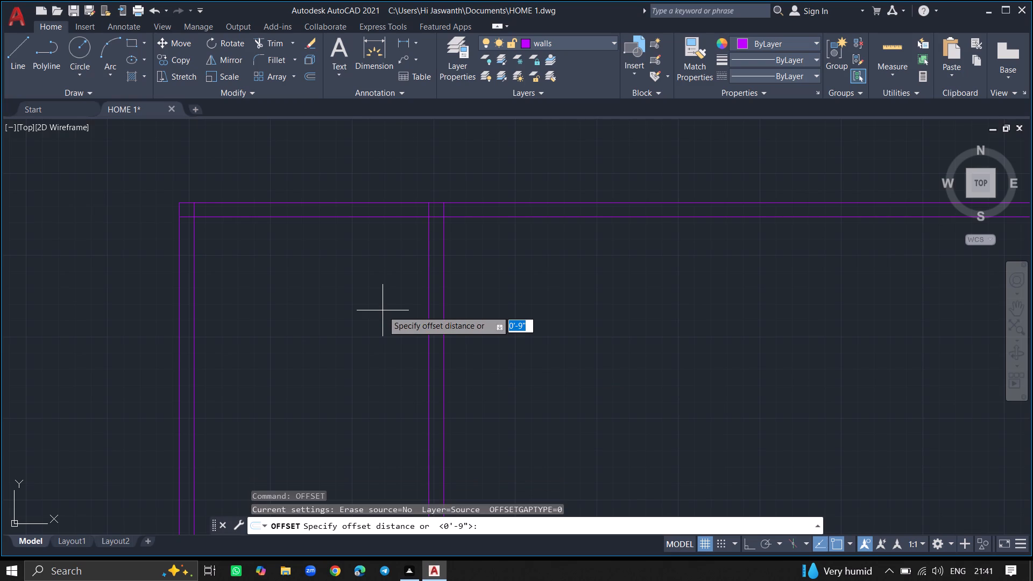
type("15'6\"")
key("Return")
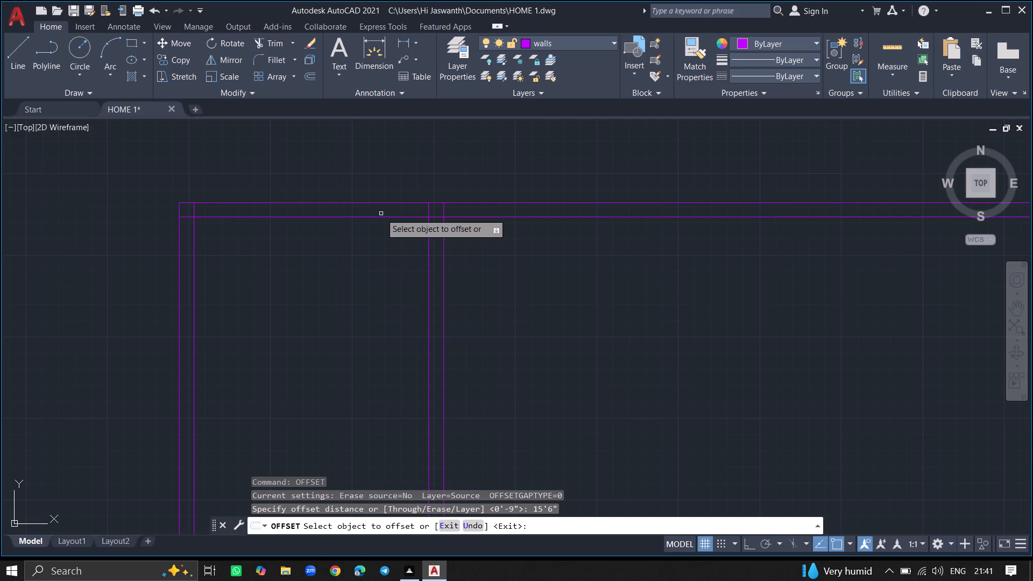
left_click(381, 214)
left_click(379, 217)
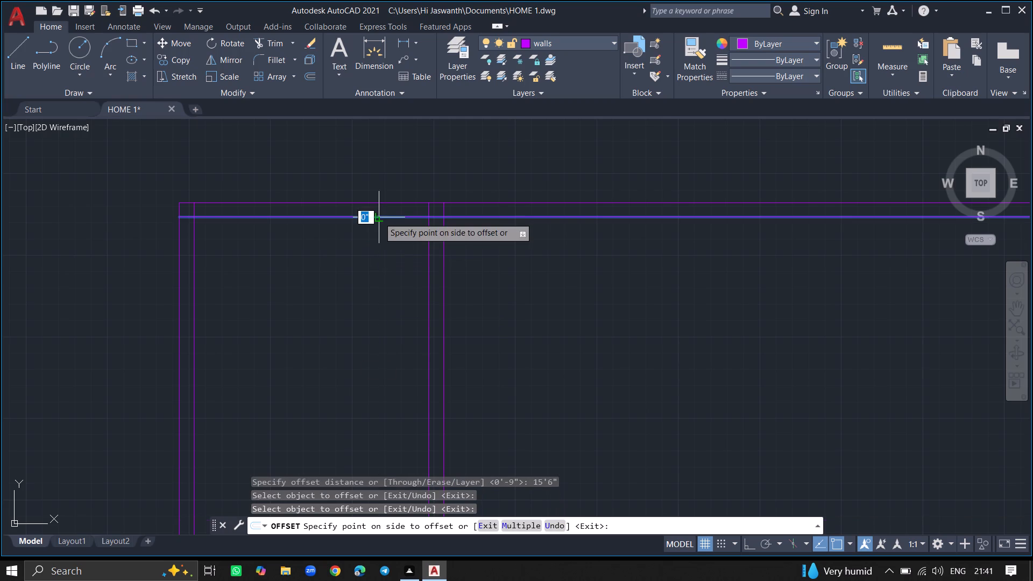
left_click(374, 252)
key("Return")
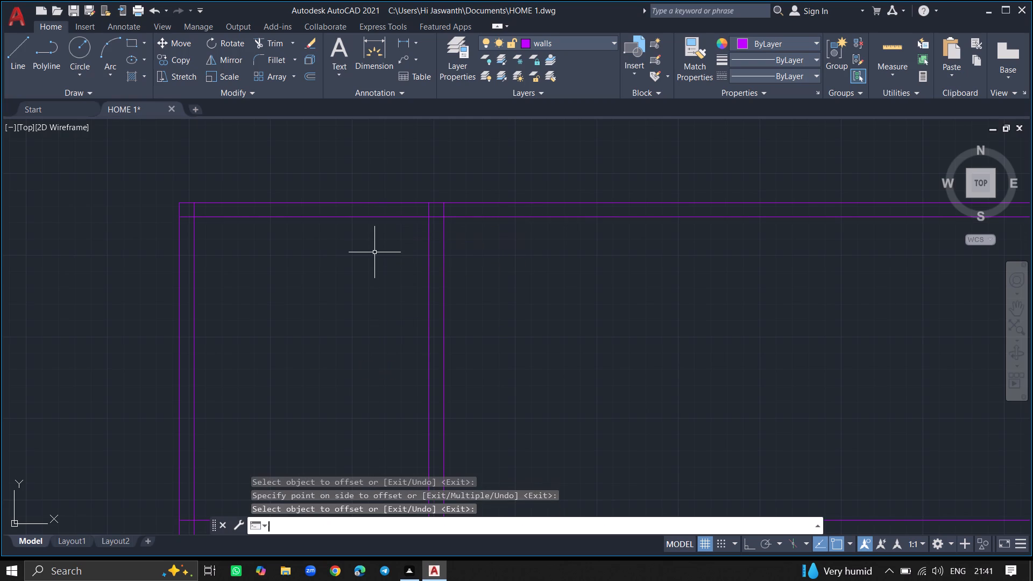
Offset the new horizontal line 9" downward to give the wall below the first room its thickness.
scroll(374, 252, "down", 3, "ctrl")
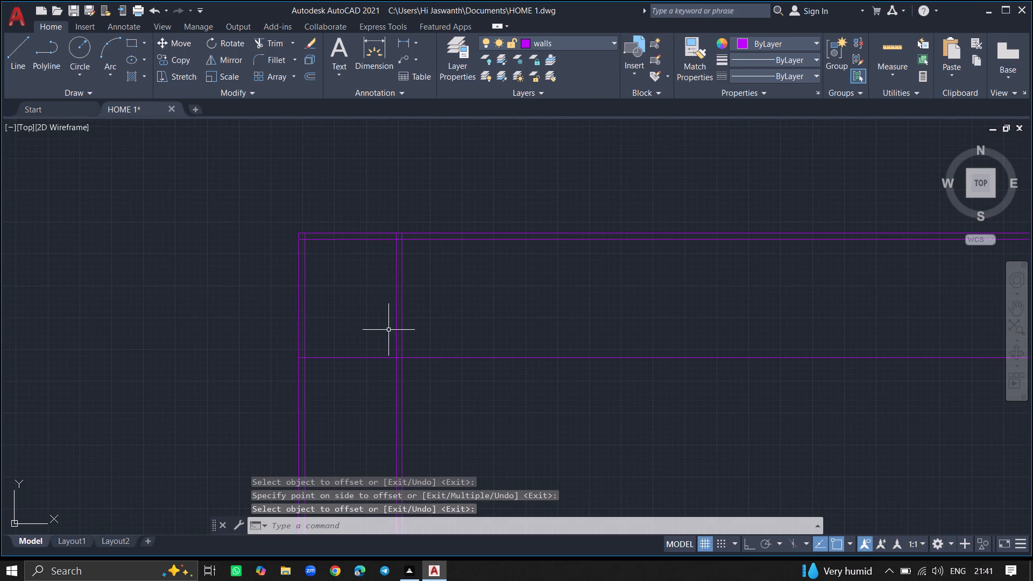
scroll(363, 376, "up", 1, "ctrl")
type("OFFSET")
key("Return")
type("89")
key("BackSpace")
key("BackSpace")
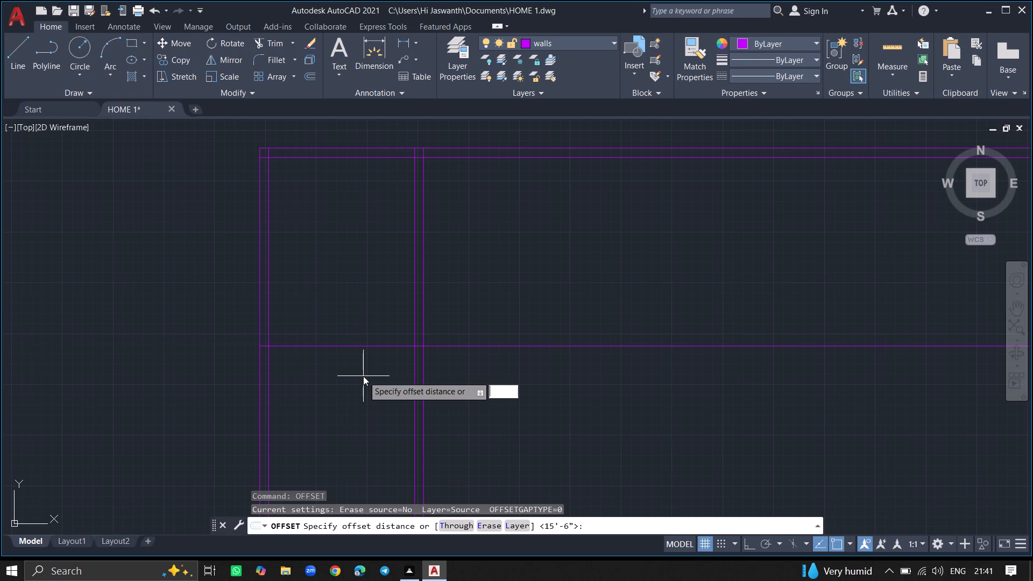
key("9")
key("shift+quotedbl")
key("Return")
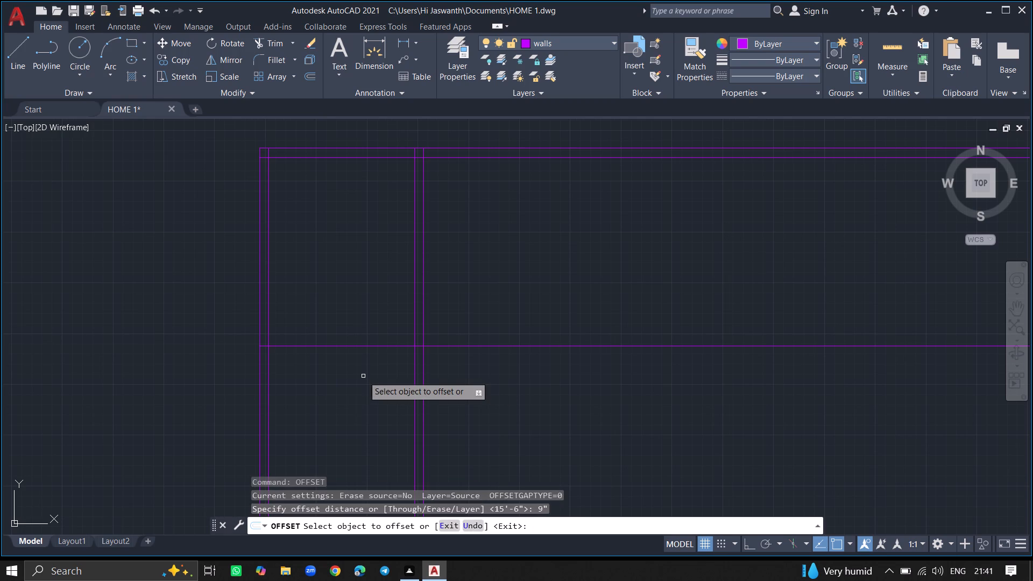
left_click_drag(364, 346, 365, 357)
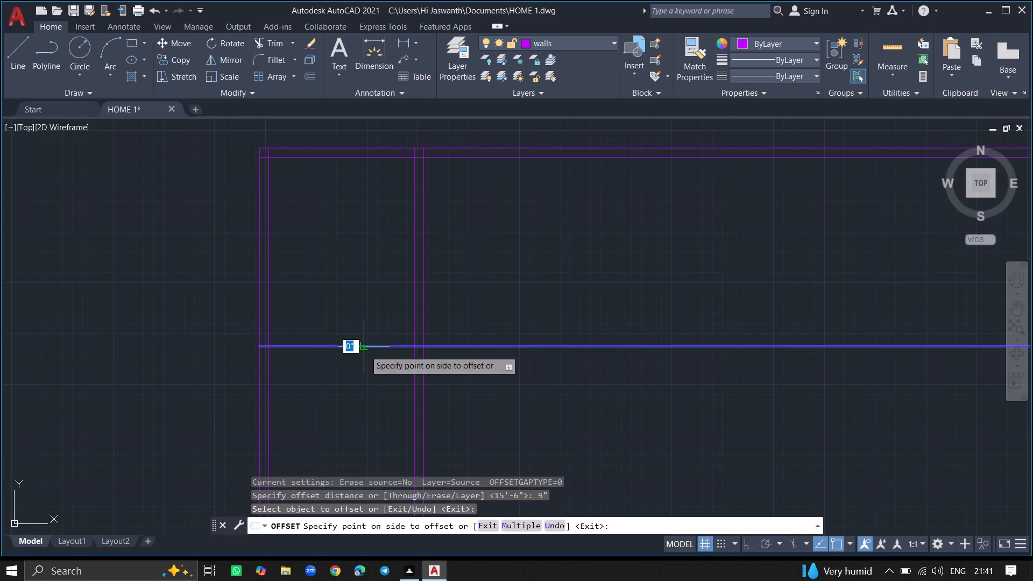
left_click_drag(365, 357, 368, 386)
left_click(368, 386)
key("Return")
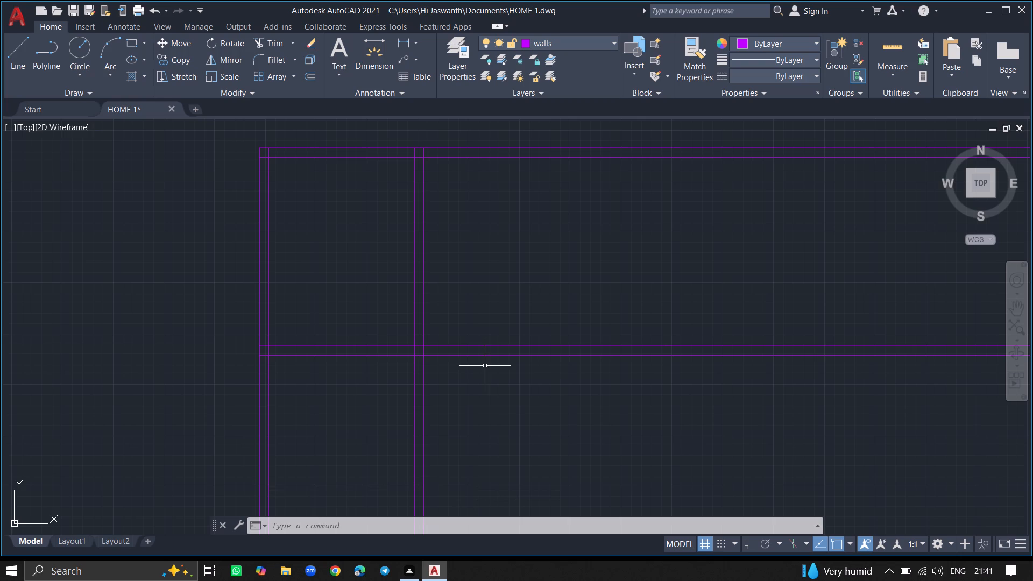
Offset the right-hand line of the first vertical partition wall 12' to the right to set the second room's width.
type("OFFSET")
key("Return")
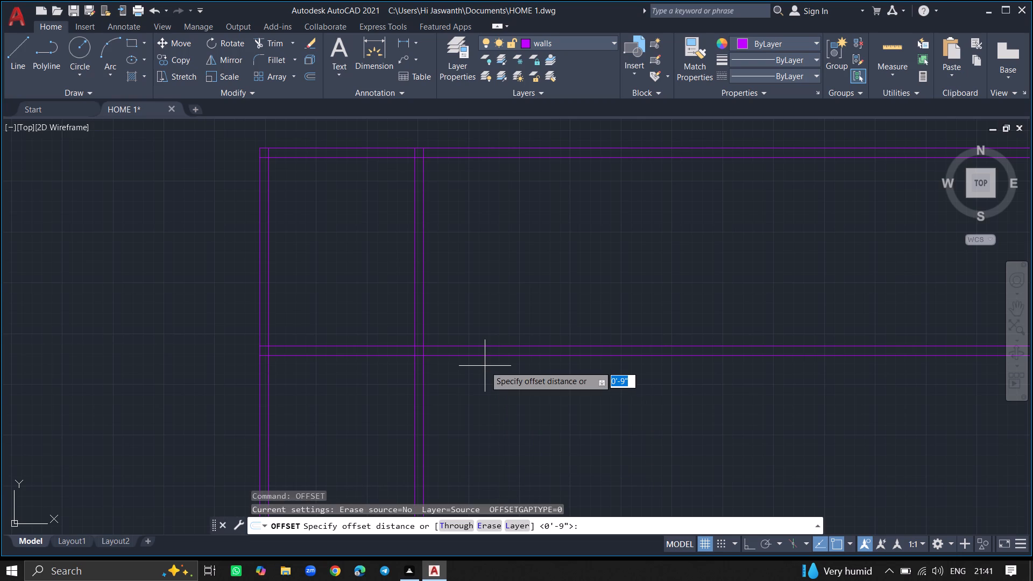
type("12'")
key("Return")
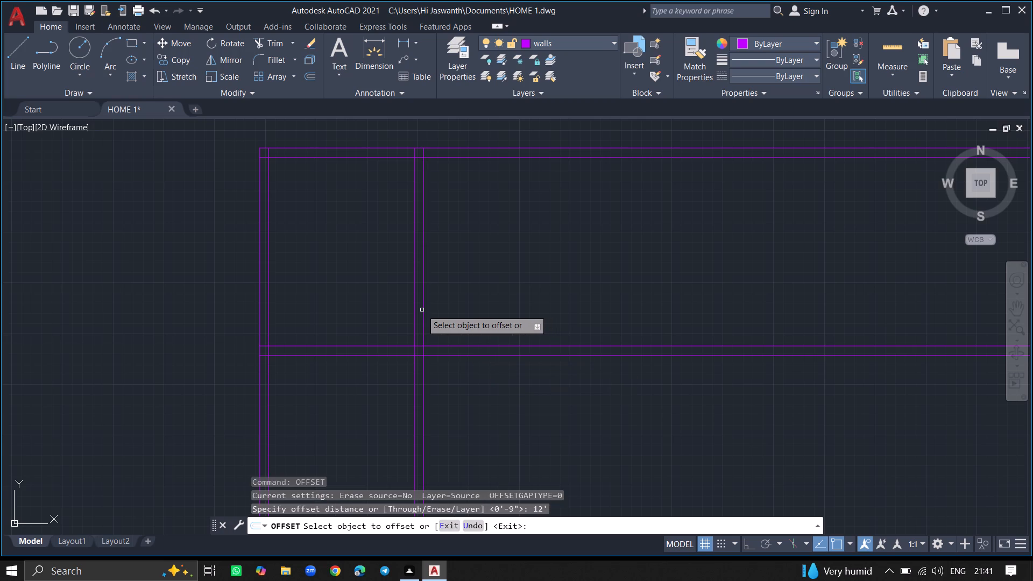
left_click(424, 310)
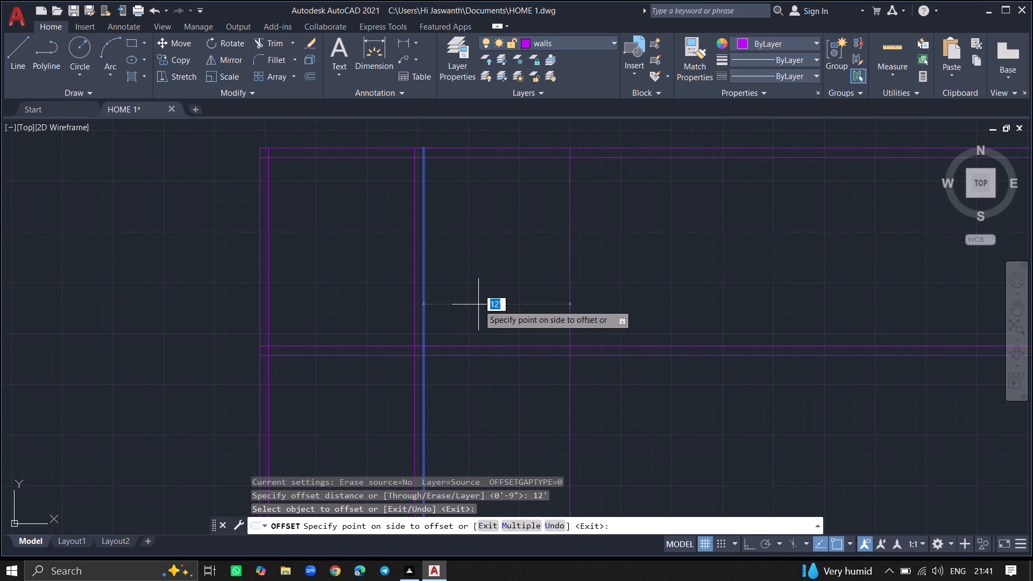
left_click(486, 304)
key("Return")
Offset the second room's new vertical line 9" to the right to give that wall its thickness.
type("OFFSET")
key("Return")
type("9\"")
key("Return")
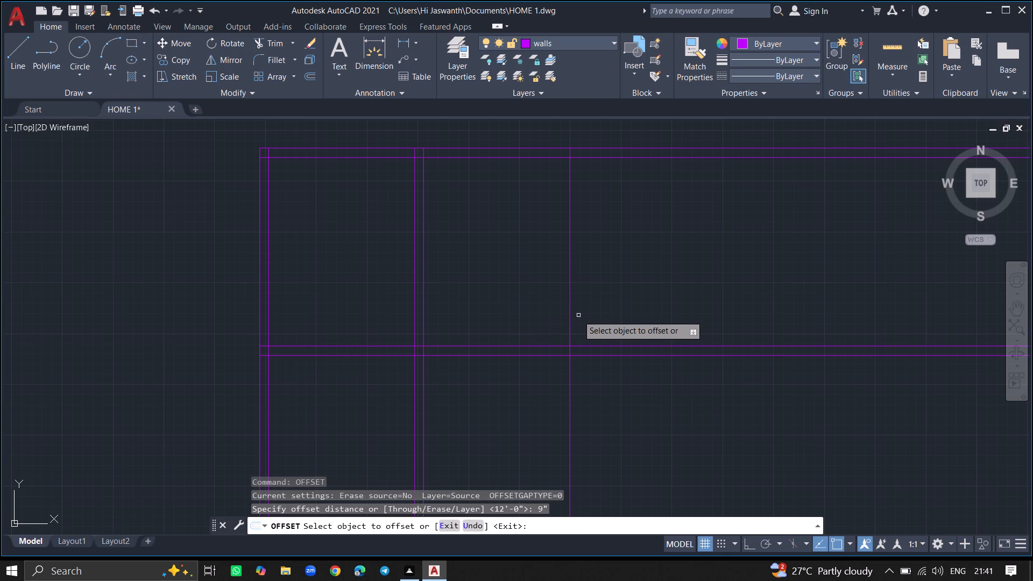
left_click(570, 315)
left_click(603, 315)
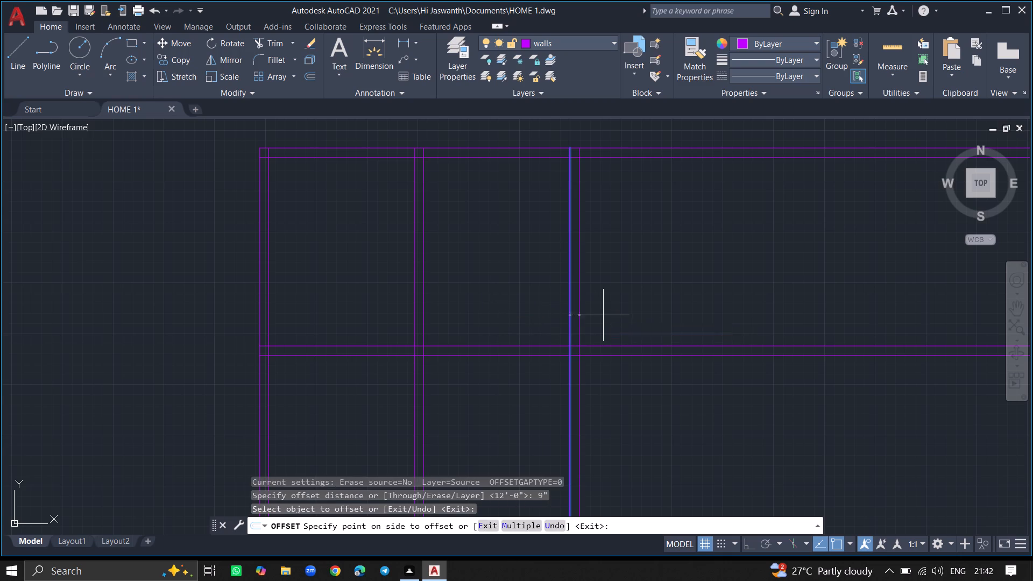
key("Return")
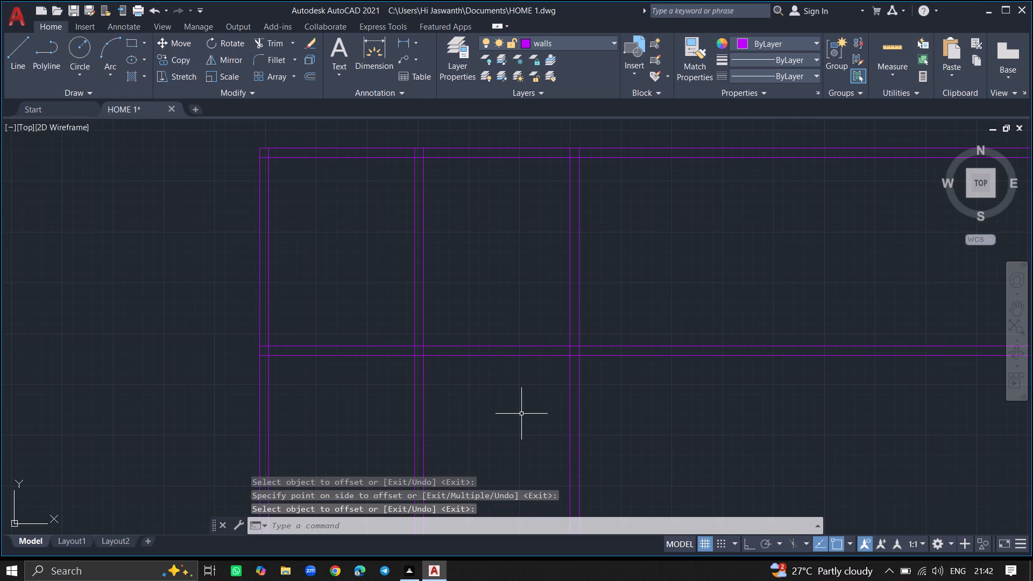
Offset the top wall's inner horizontal line 11' downward to set the second room's length.
type("OFFSET")
key("Return")
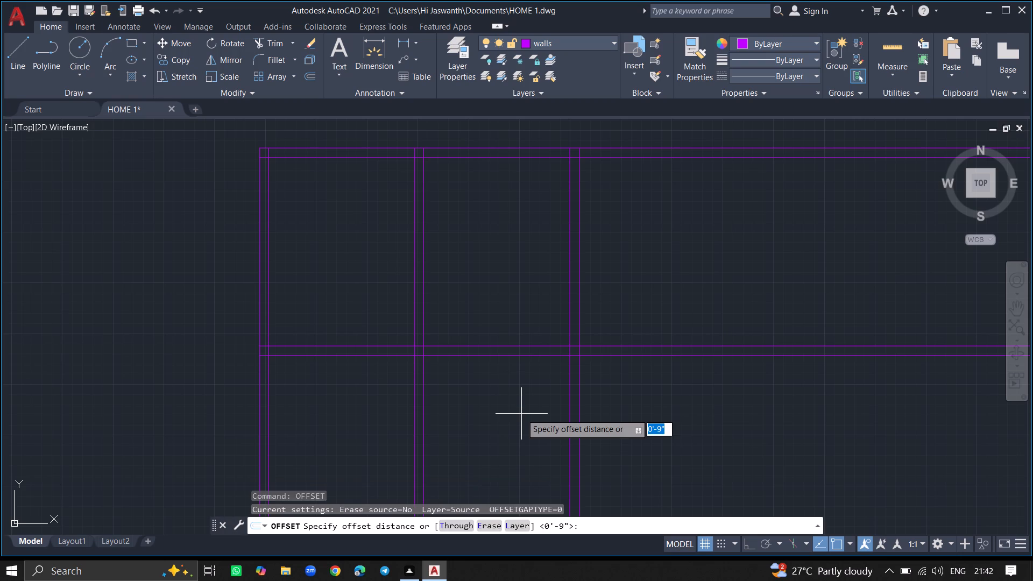
type("11'")
key("Return")
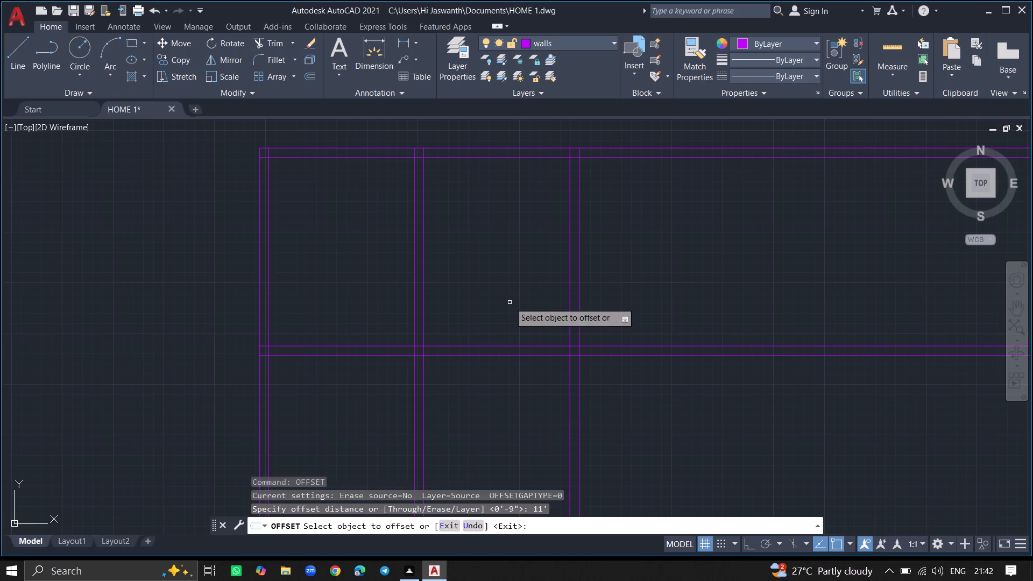
left_click(519, 157)
left_click(525, 218)
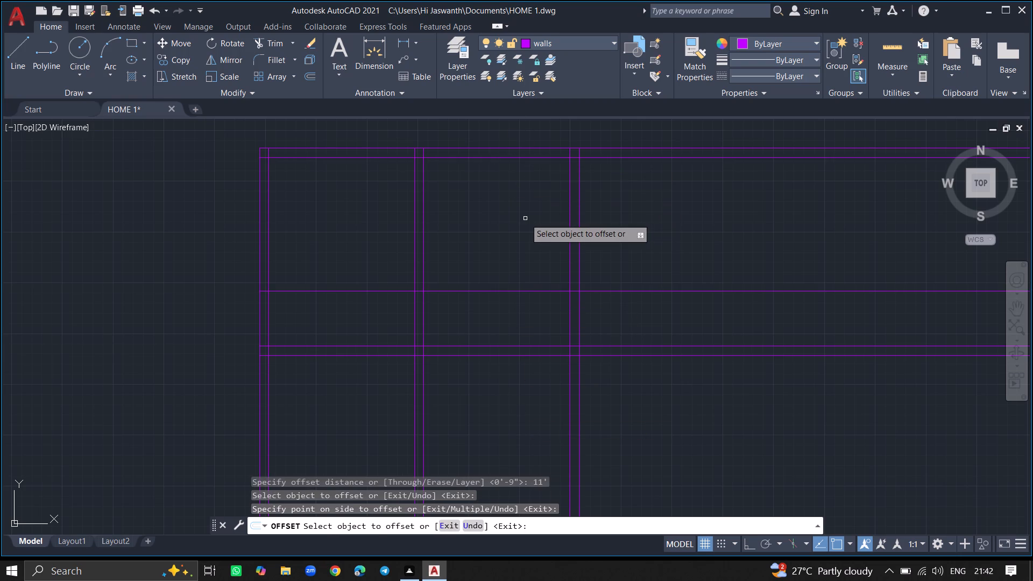
key("Return")
Offset the second room's new horizontal line 9" downward to give its lower wall thickness.
type("OFFSET")
key("Return")
key("9")
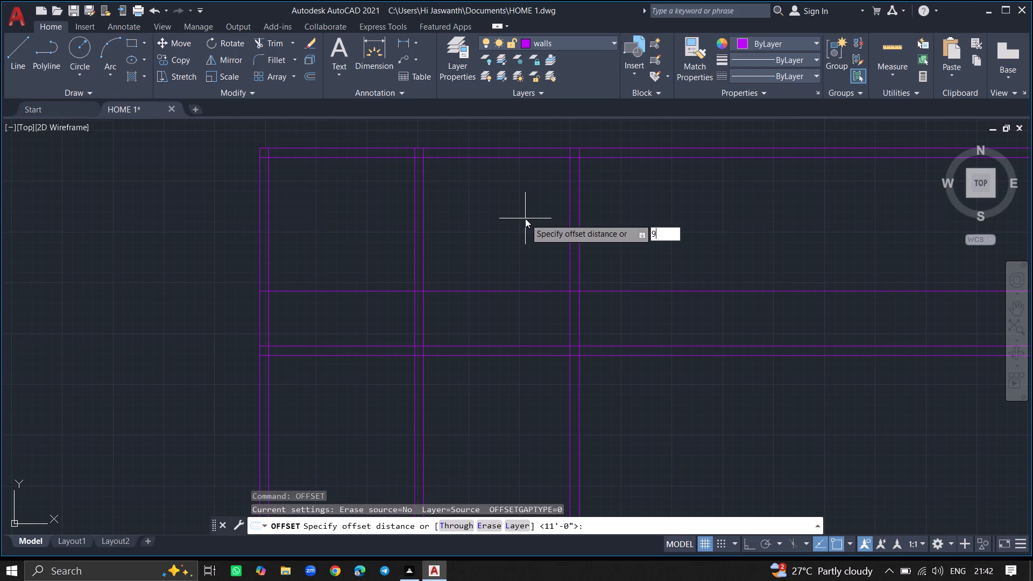
key("shift+quotedbl")
key("Return")
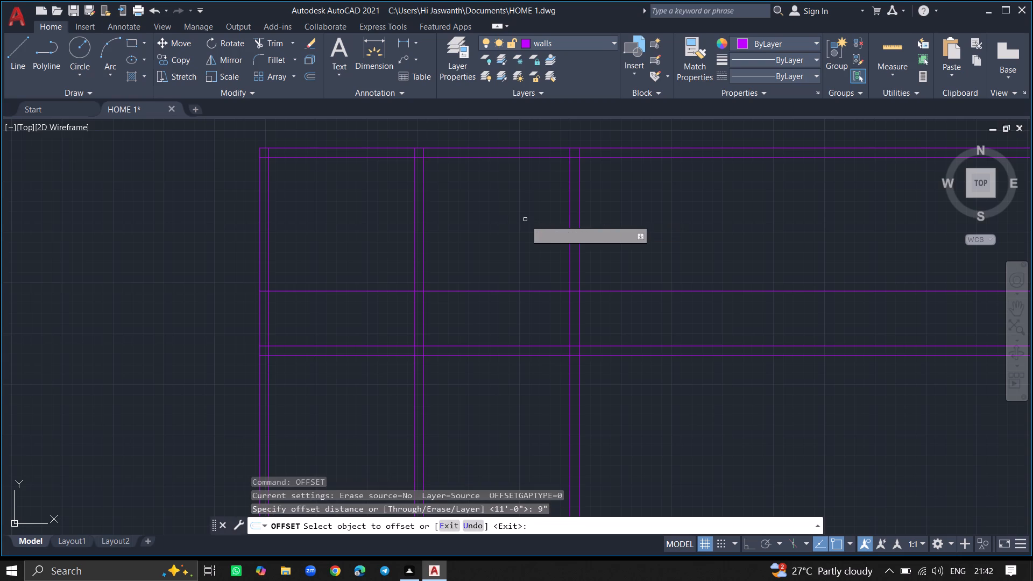
left_click_drag(515, 293, 514, 316)
left_click(514, 316)
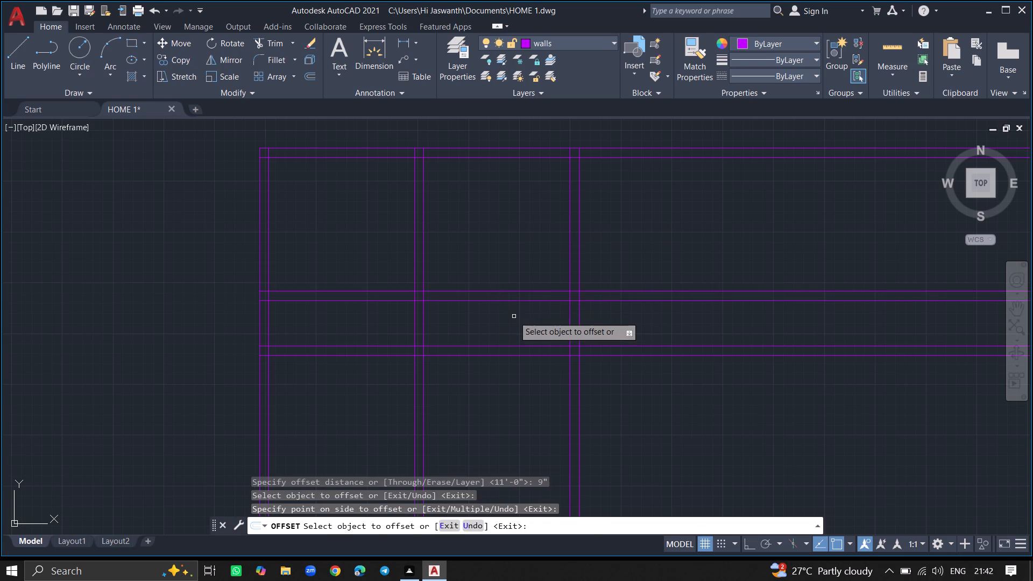
key("Return")
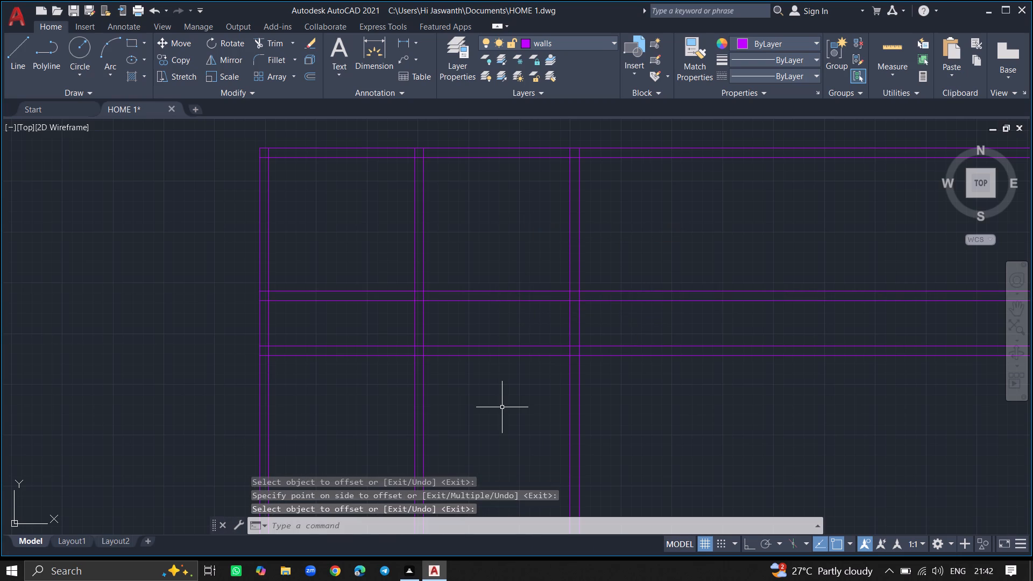
Trim both lines of the first room's lower wall everywhere right of the first partition, including the pieces inside the second partition.
type("TRIM")
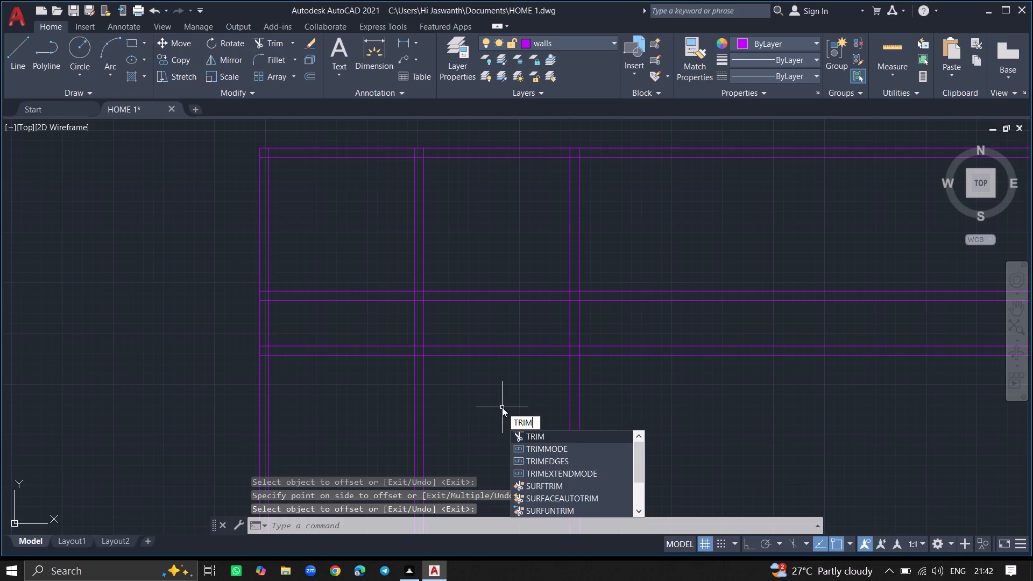
key("Return")
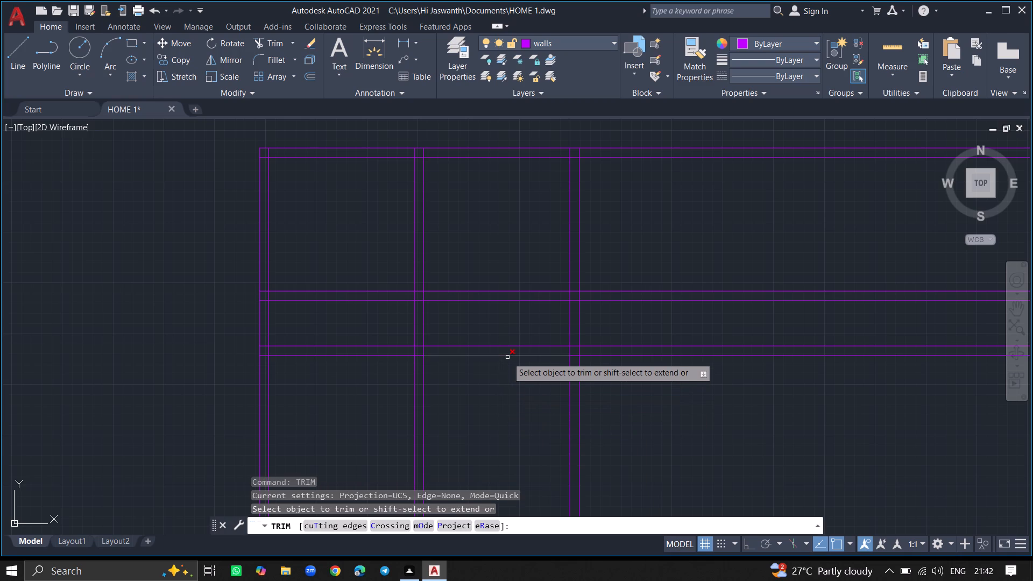
left_click(507, 357)
left_click(507, 357)
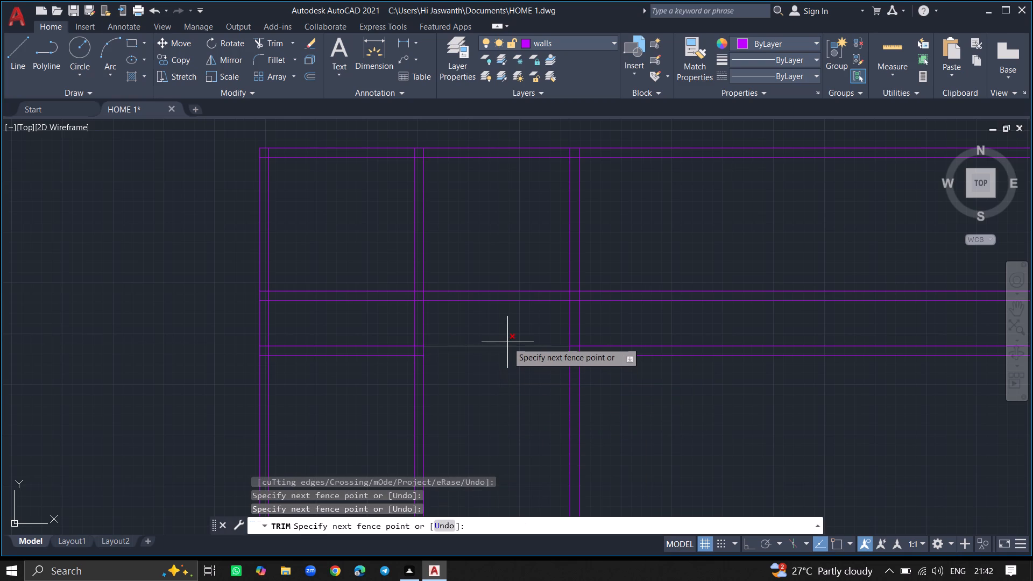
left_click(507, 342)
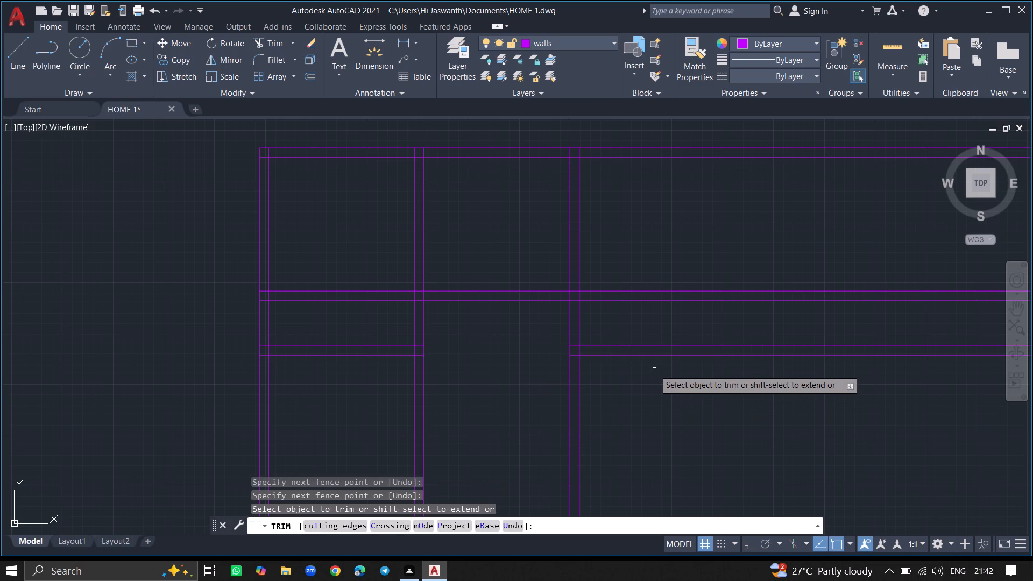
left_click(656, 357)
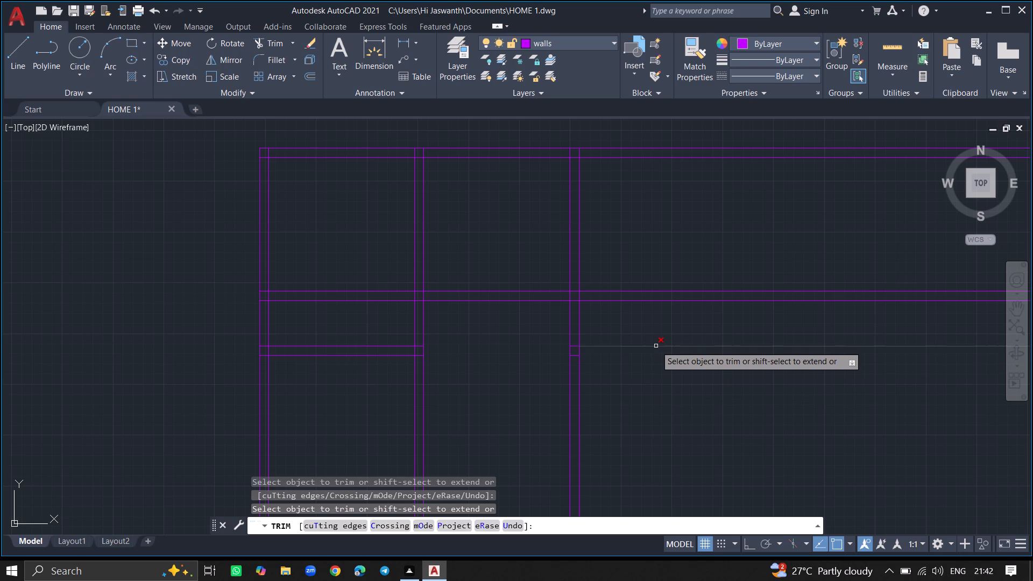
left_click(656, 346)
scroll(656, 346, "up", 3, "ctrl")
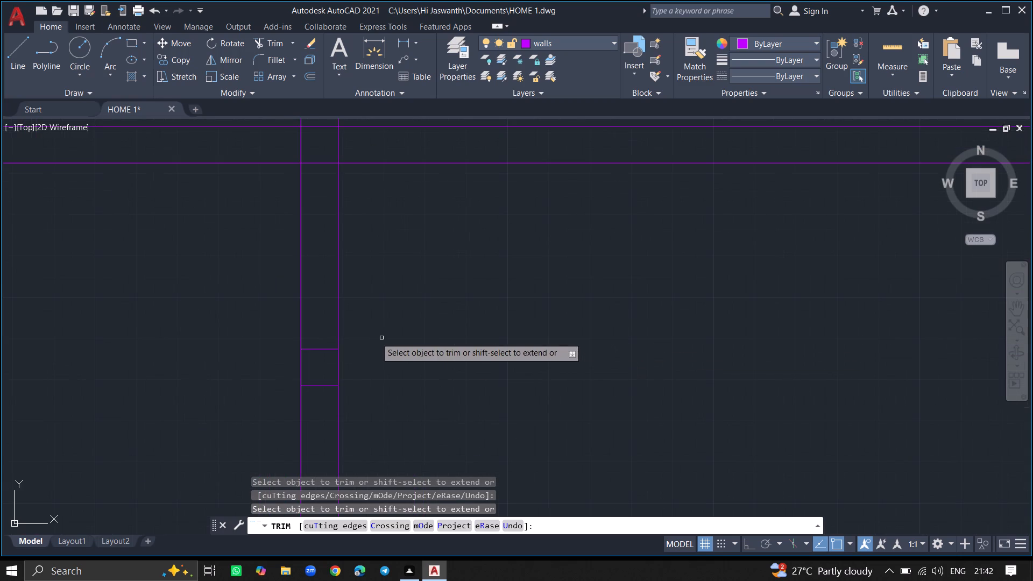
left_click(324, 348)
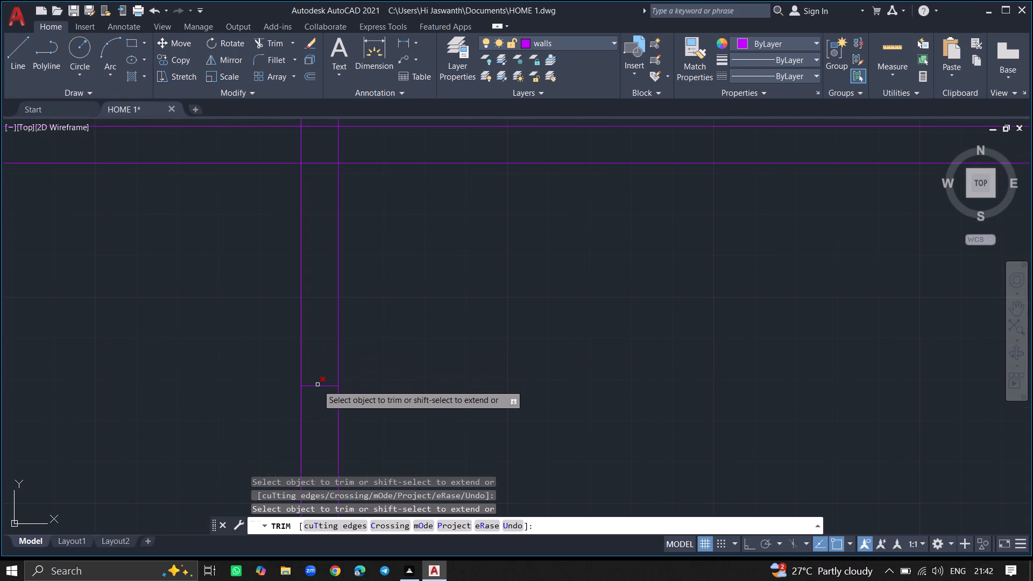
left_click(317, 385)
Trim both lines of the second room's lower wall where they extend right of the second partition wall.
scroll(424, 353, "down", 3, "ctrl")
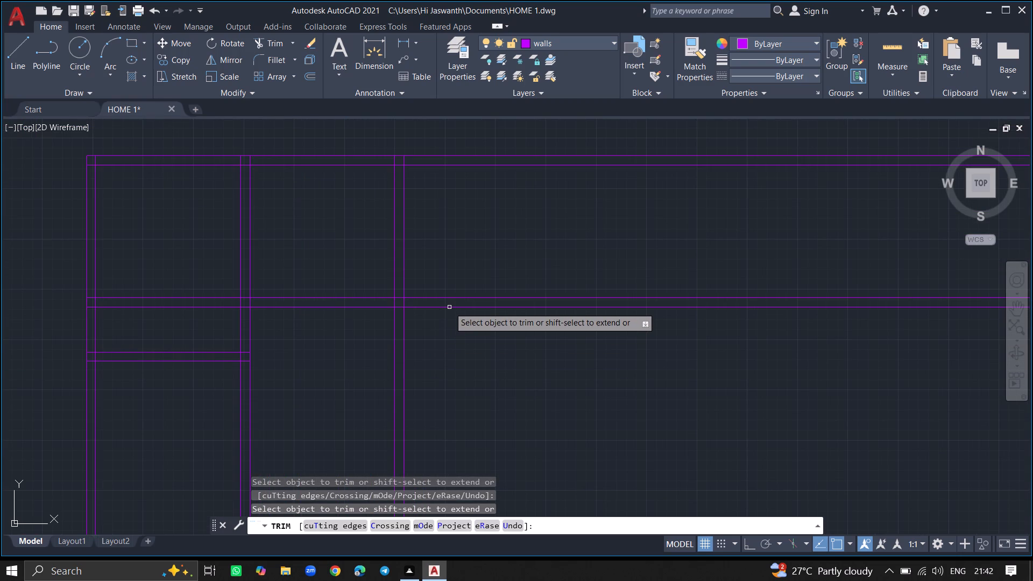
left_click(451, 304)
left_click(455, 284)
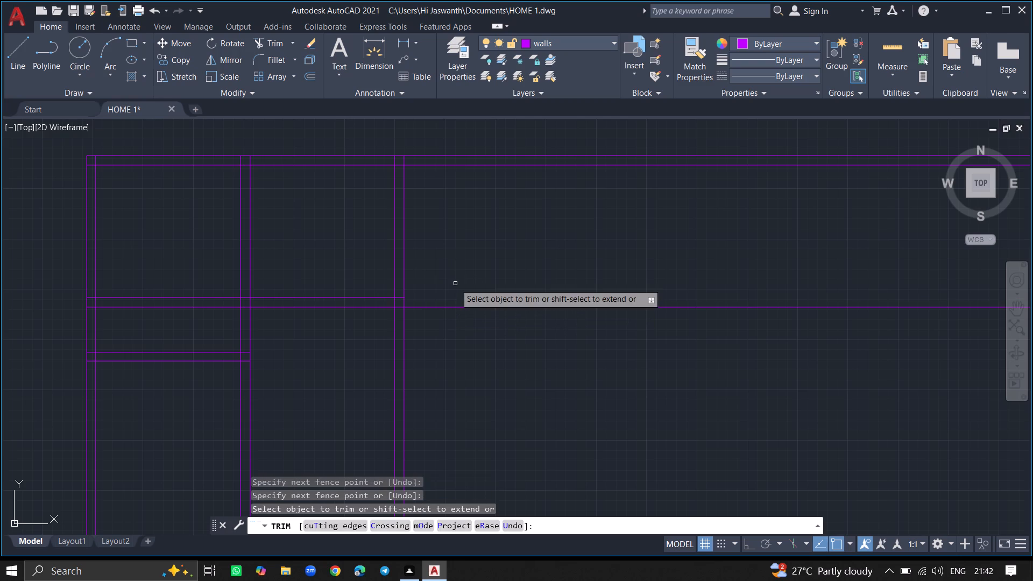
left_click(452, 309)
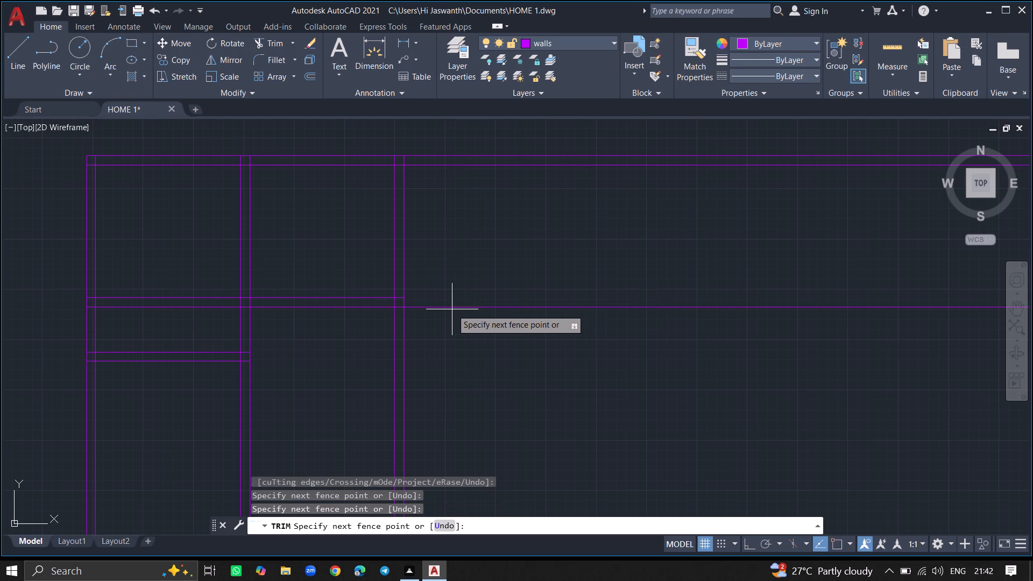
left_click(455, 302)
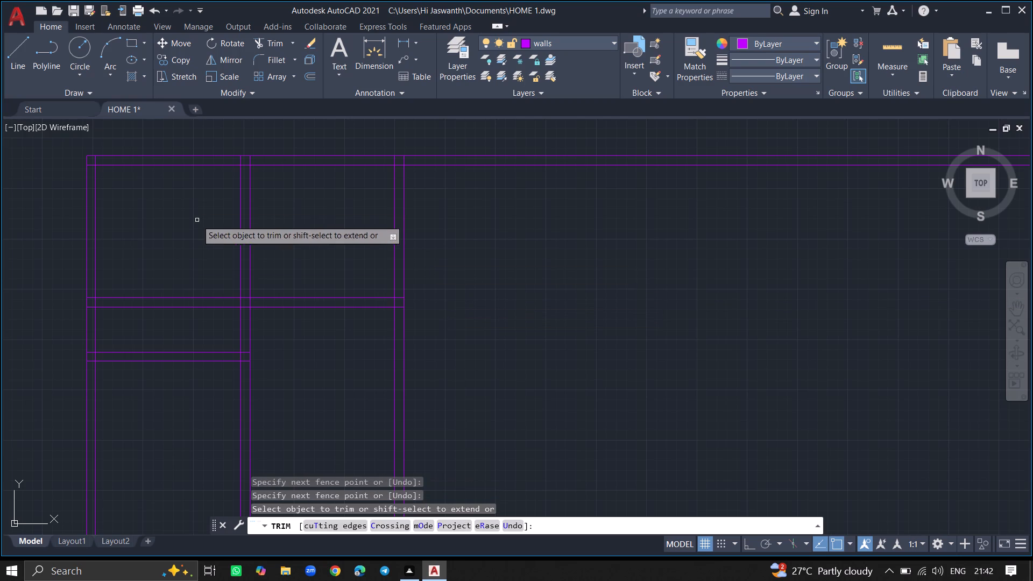
Trim the second room's lower wall lines where they cross the first room and the left outer wall.
double_click(180, 299)
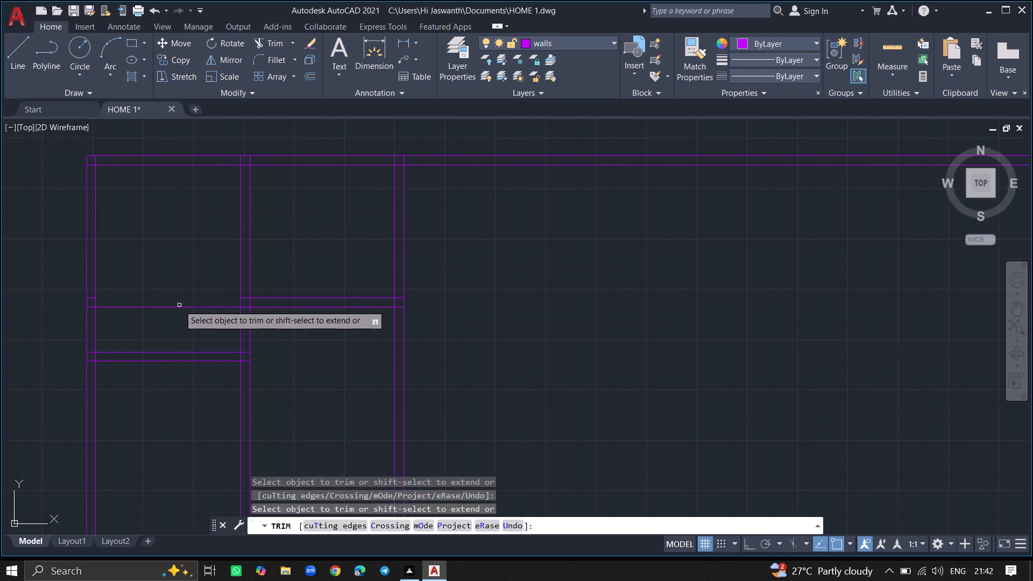
left_click(179, 308)
scroll(70, 299, "up", 2, "ctrl")
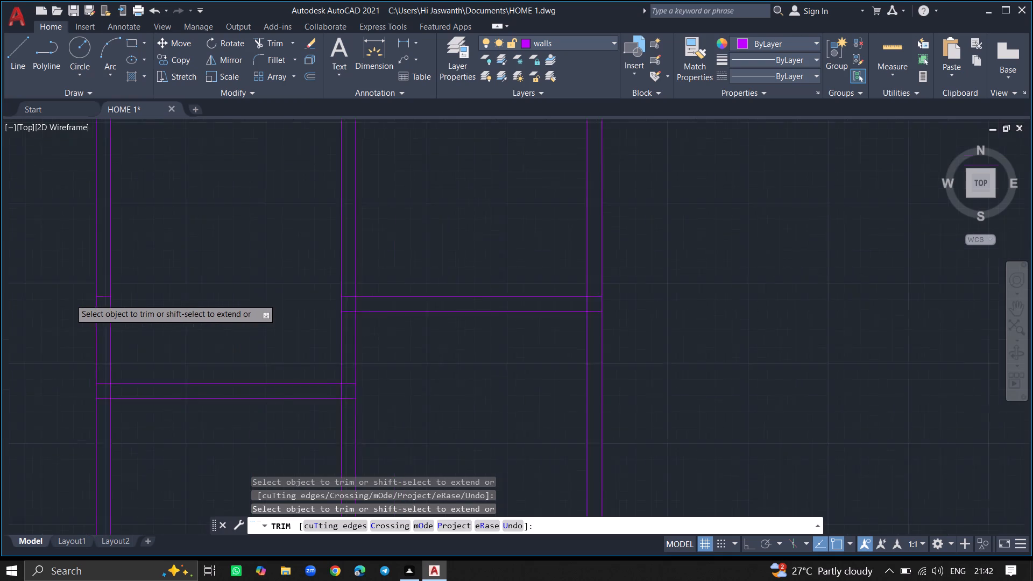
scroll(70, 299, "up", 5, "ctrl")
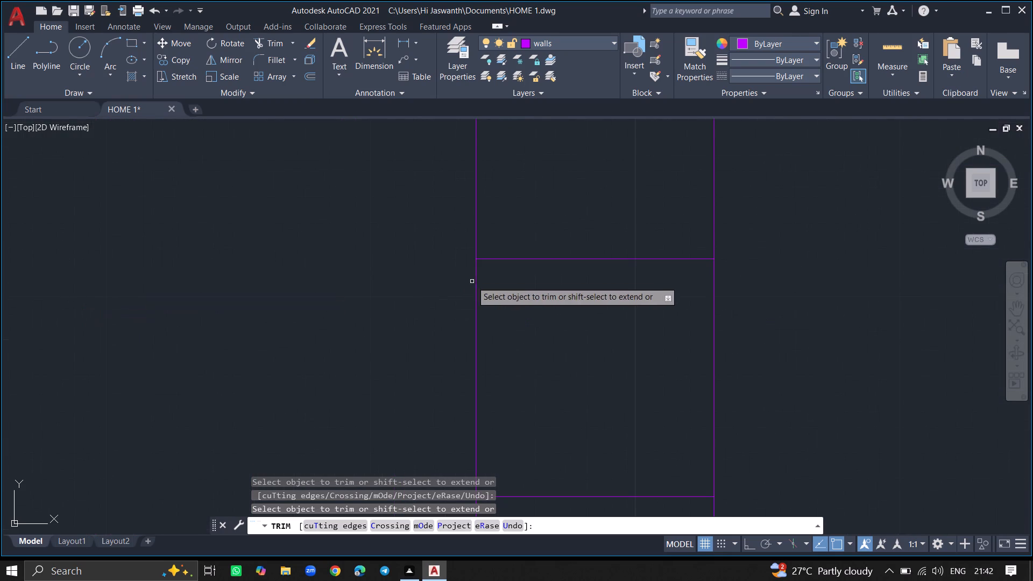
left_click(505, 260)
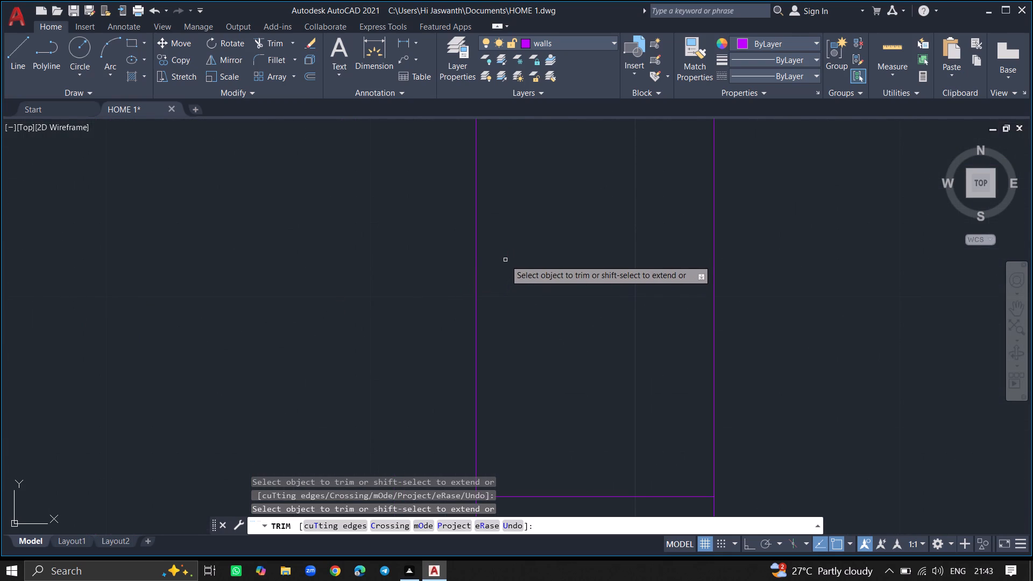
left_click(511, 498)
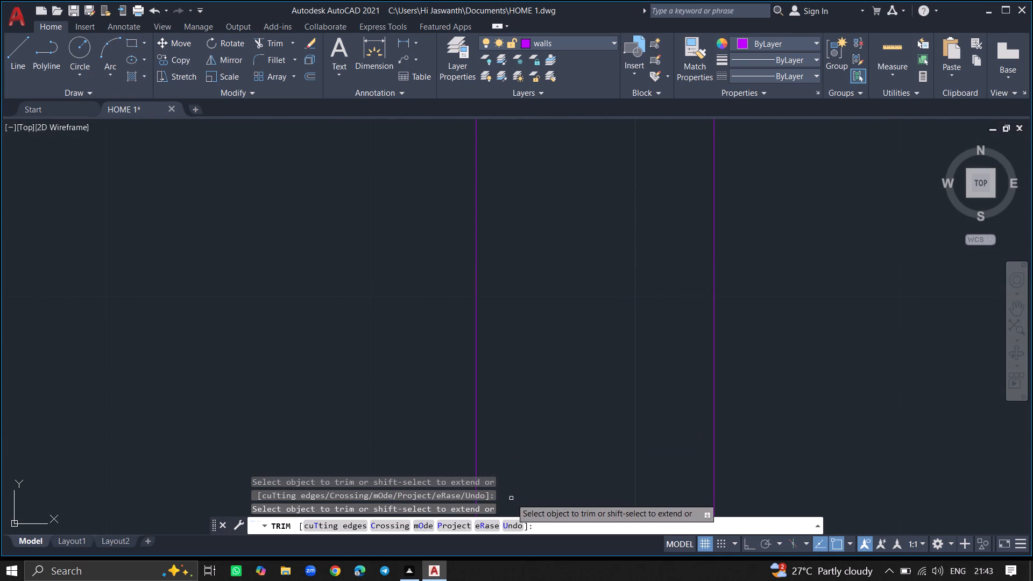
scroll(511, 498, "down", 9, "ctrl")
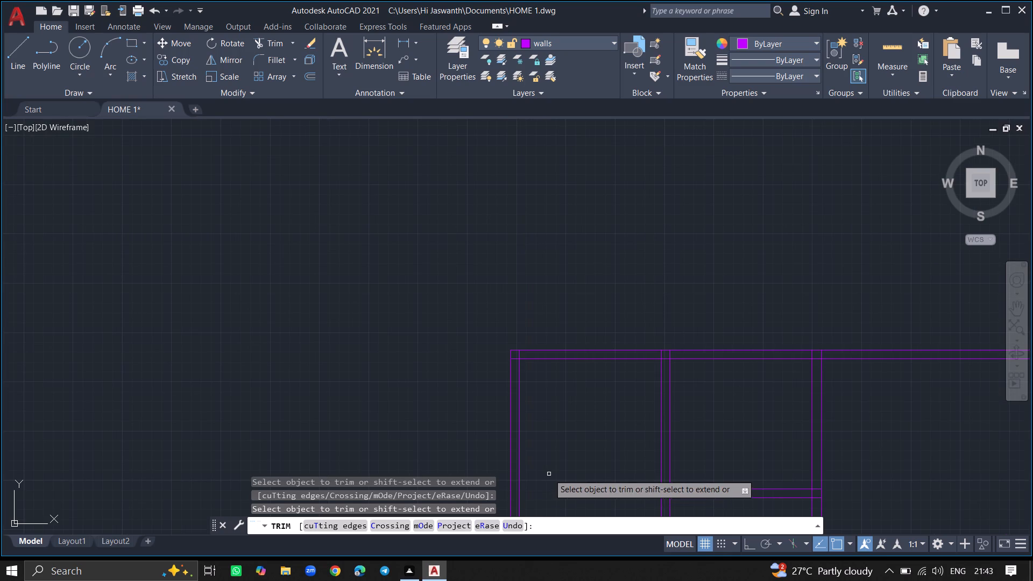
key("Return")
Offset the right-hand line of the second partition wall 6' to the right to set the third room's width.
scroll(549, 474, "down", 6, "ctrl")
scroll(581, 507, "up", 2, "ctrl")
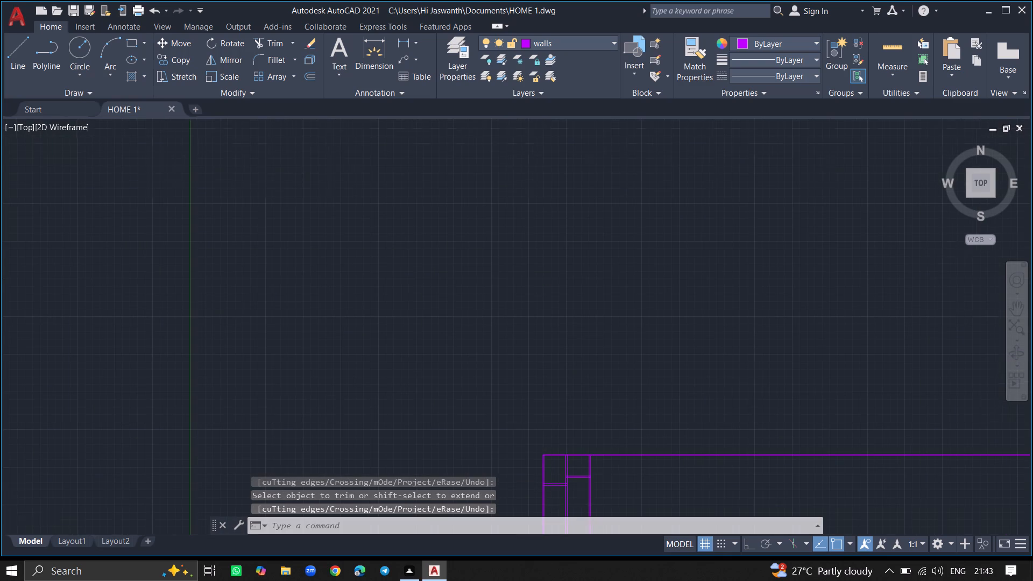
scroll(581, 507, "up", 2, "ctrl")
scroll(564, 458, "up", 2, "ctrl")
scroll(564, 458, "down", 2, "ctrl")
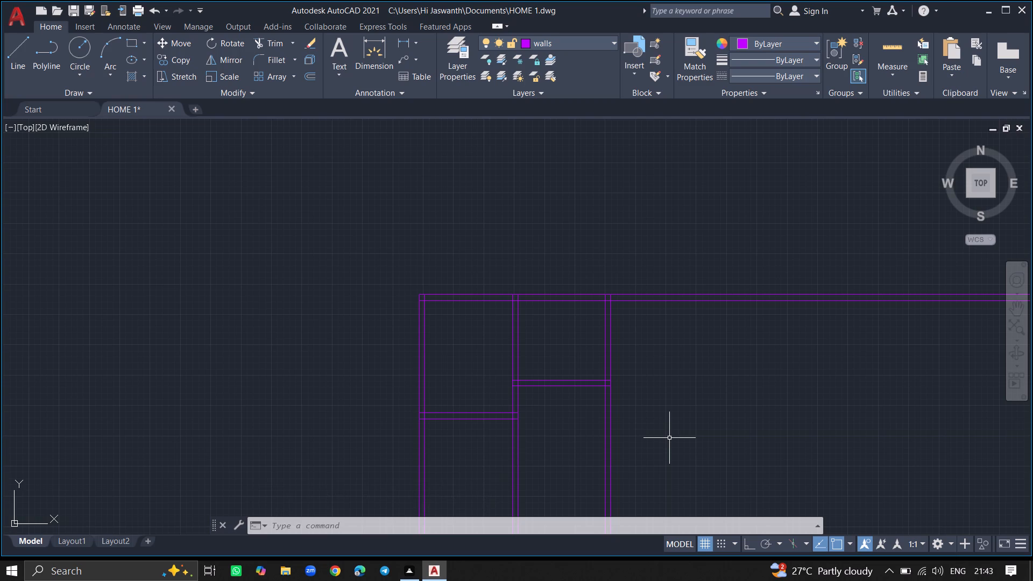
type("OFFSET")
key("Return")
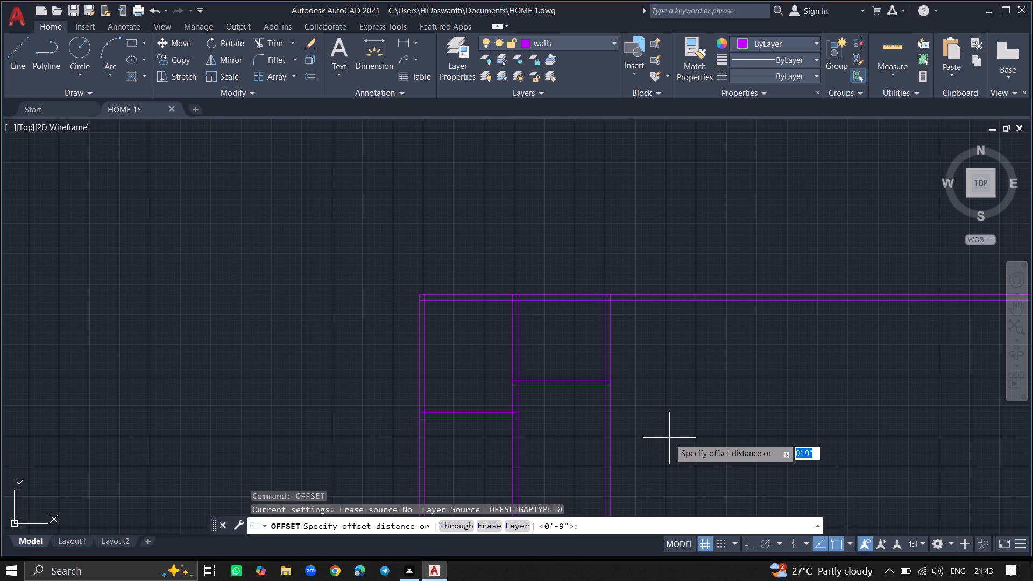
key("6")
key("apostrophe")
key("Return")
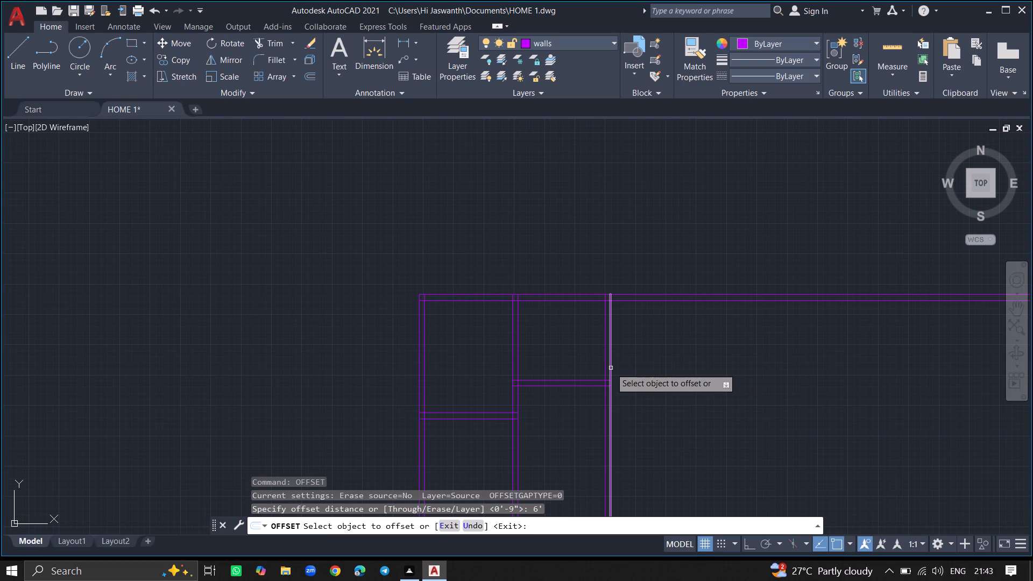
left_click_drag(611, 368, 666, 364)
key("Return")
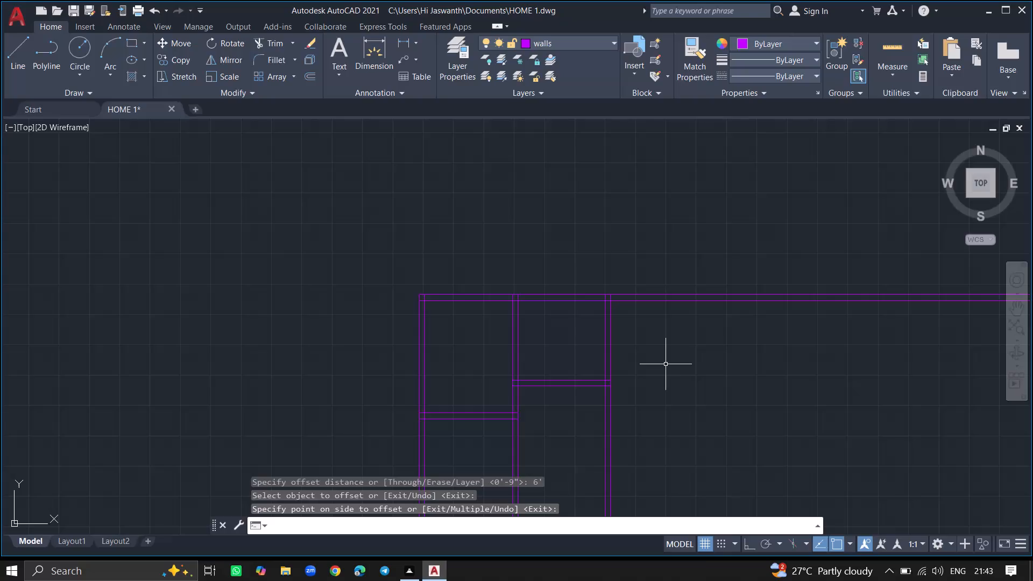
type("OFFSET")
key("Return")
scroll(666, 364, "up", 3, "ctrl")
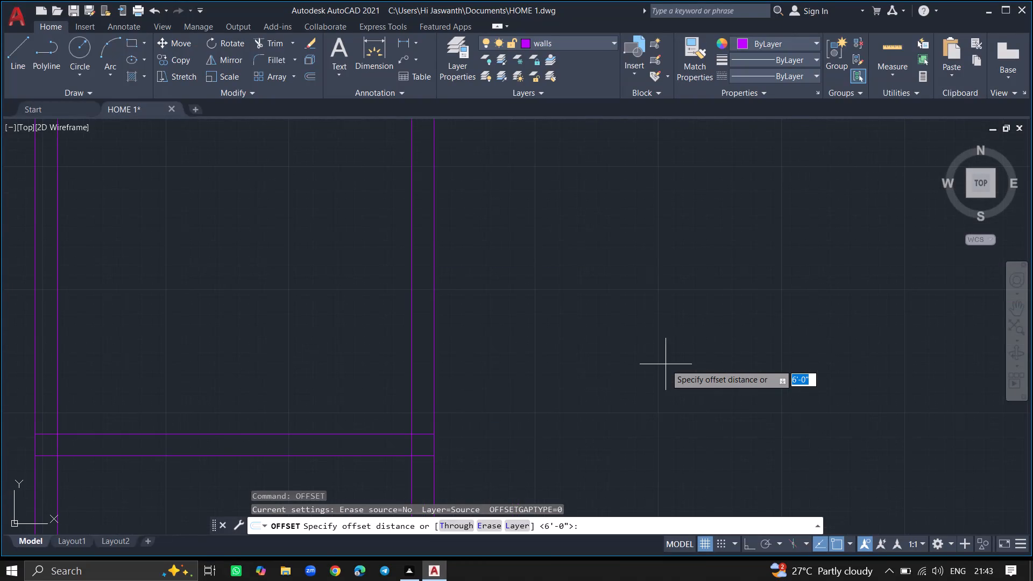
key("Return")
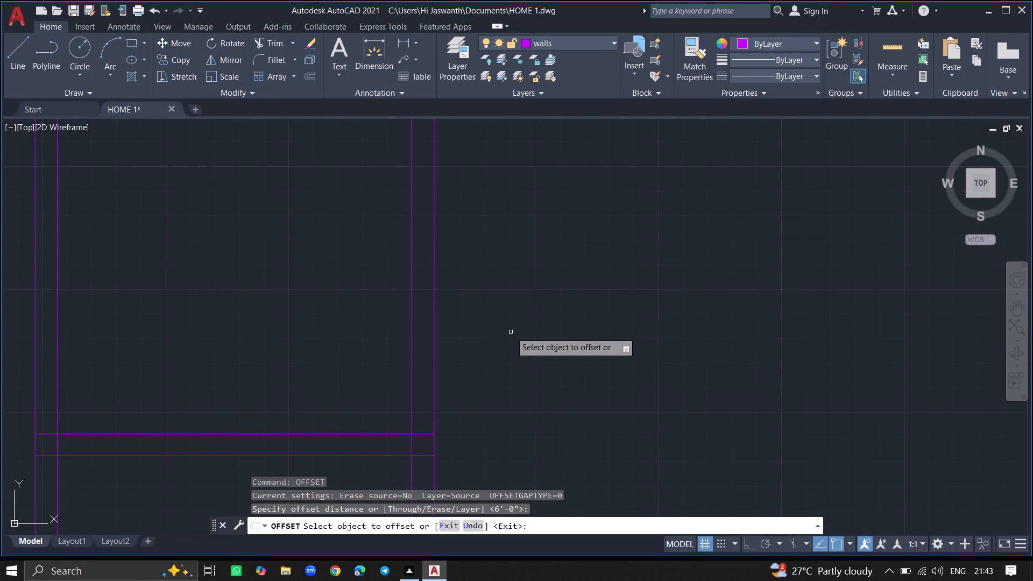
left_click_drag(434, 318, 457, 325)
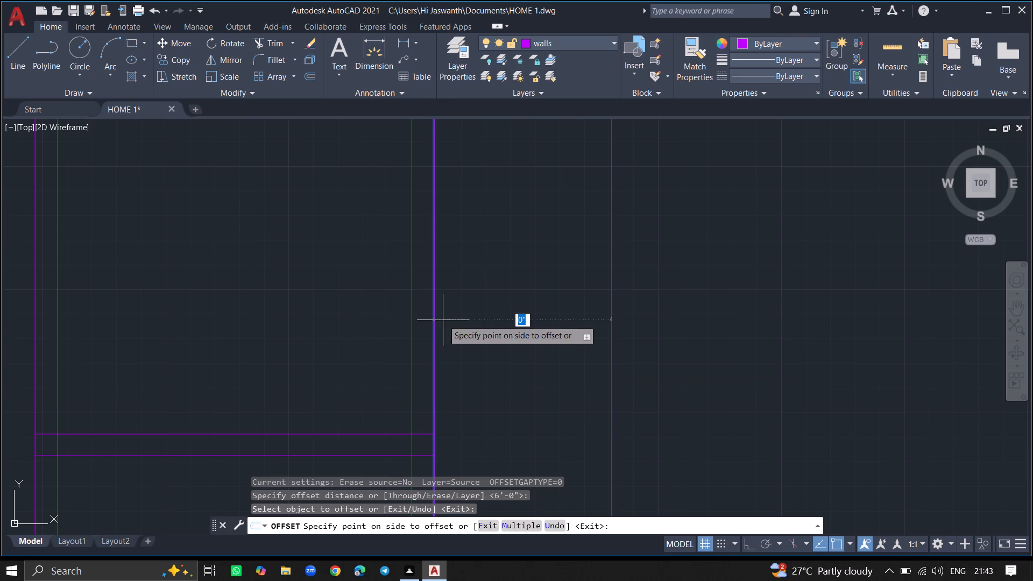
left_click_drag(457, 325, 501, 329)
left_click(501, 329)
key("Return")
Offset the third room's new vertical line 9" to the right to give that wall its thickness.
scroll(501, 329, "down", 2, "ctrl")
type("OFFSET")
key("Return")
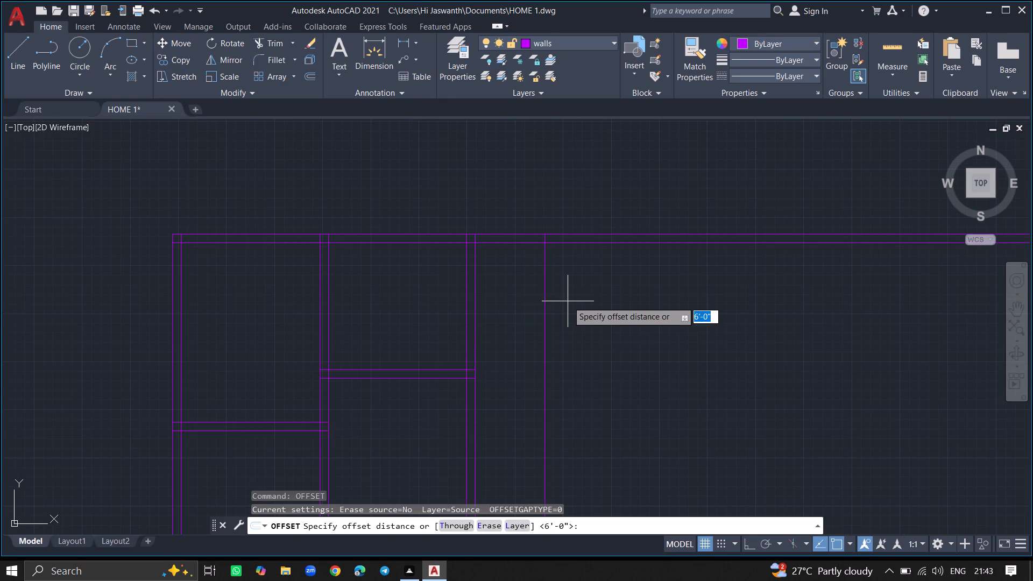
type("9\"")
key("Return")
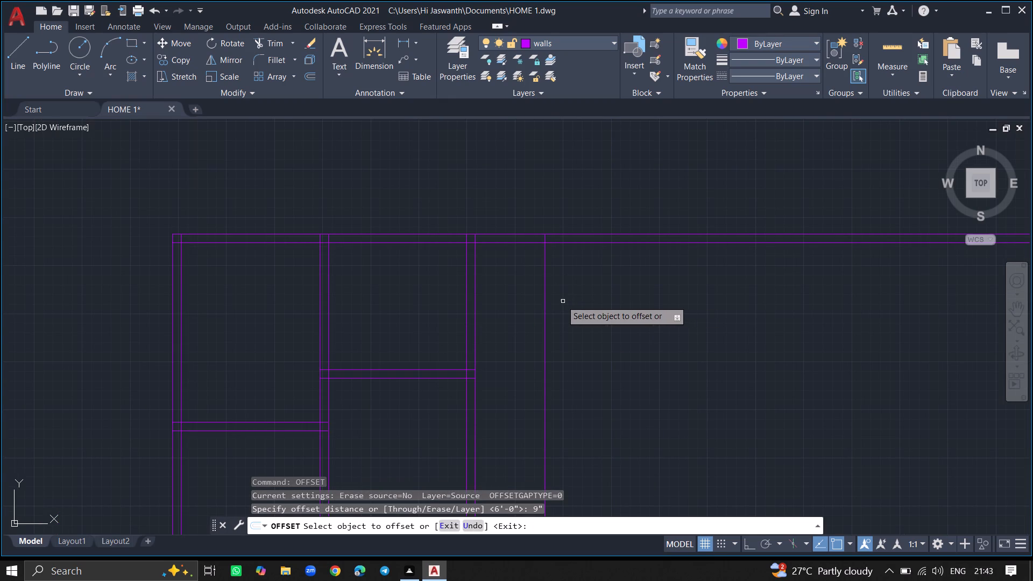
left_click_drag(545, 294, 563, 294)
left_click(563, 294)
key("Return")
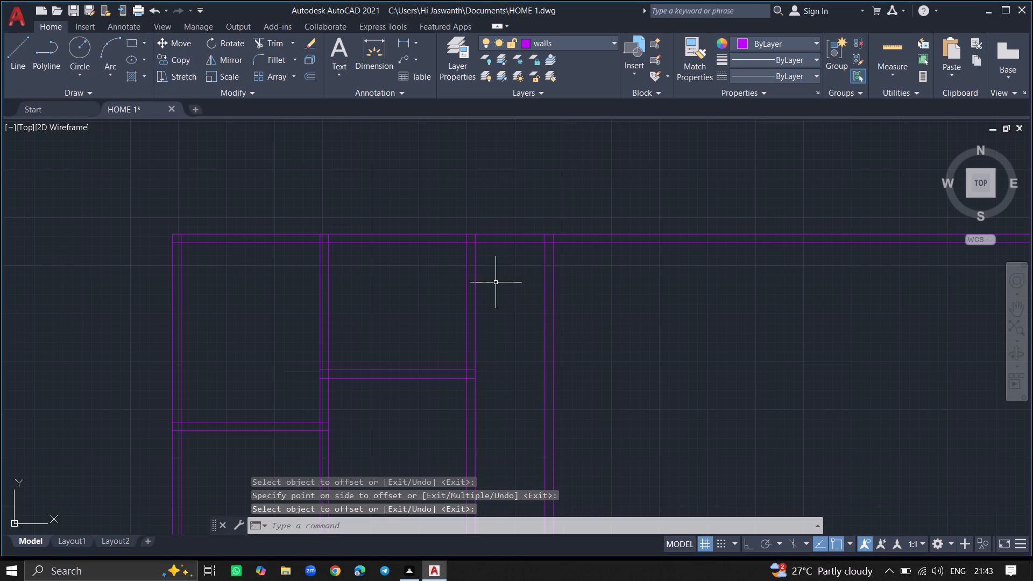
Offset the top wall's inner line 7'6" downward to set the third room's depth.
type("OFFSET")
key("Return")
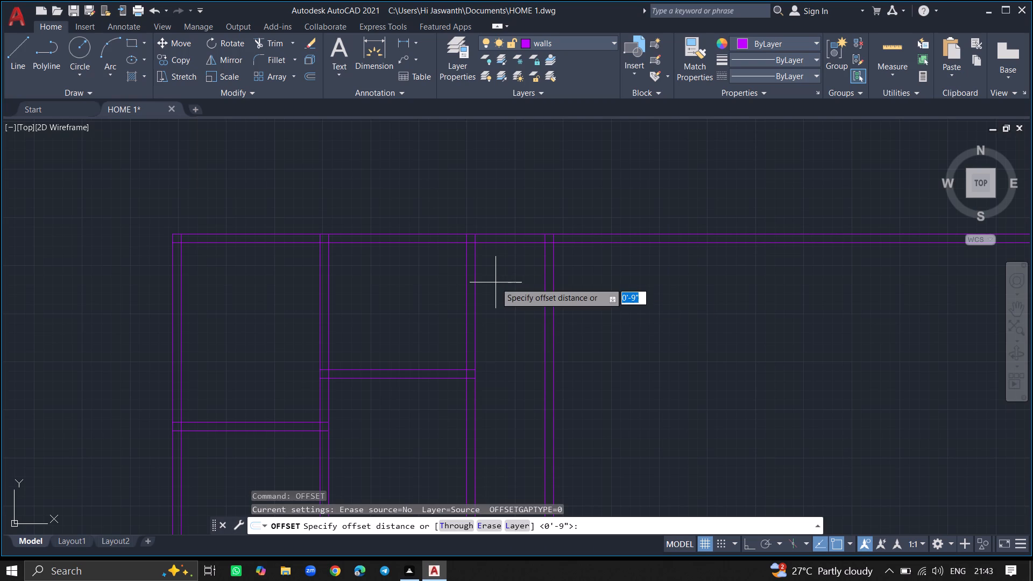
type("7'")
type("6\"")
key("Return")
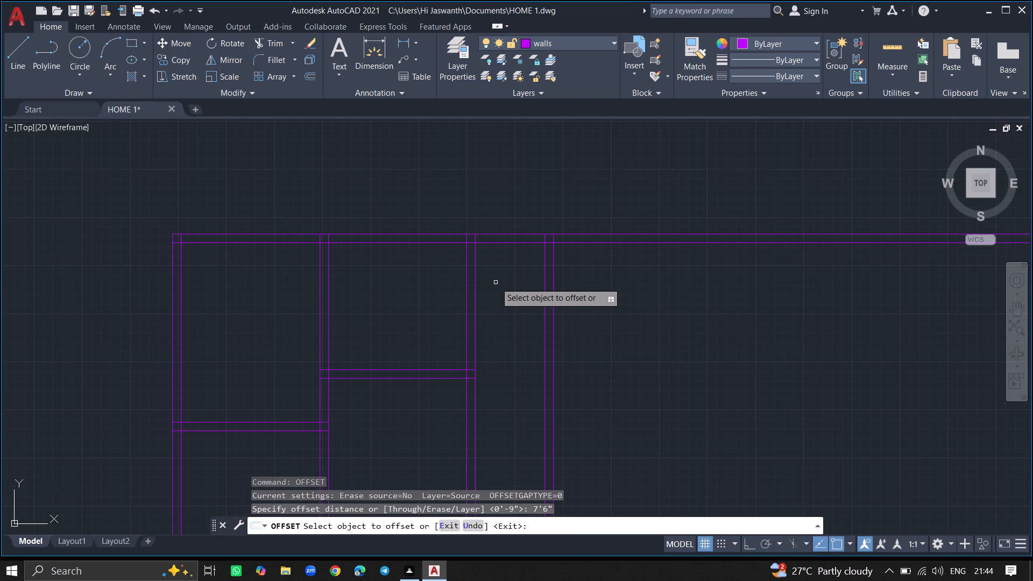
scroll(496, 282, "up", 2, "ctrl")
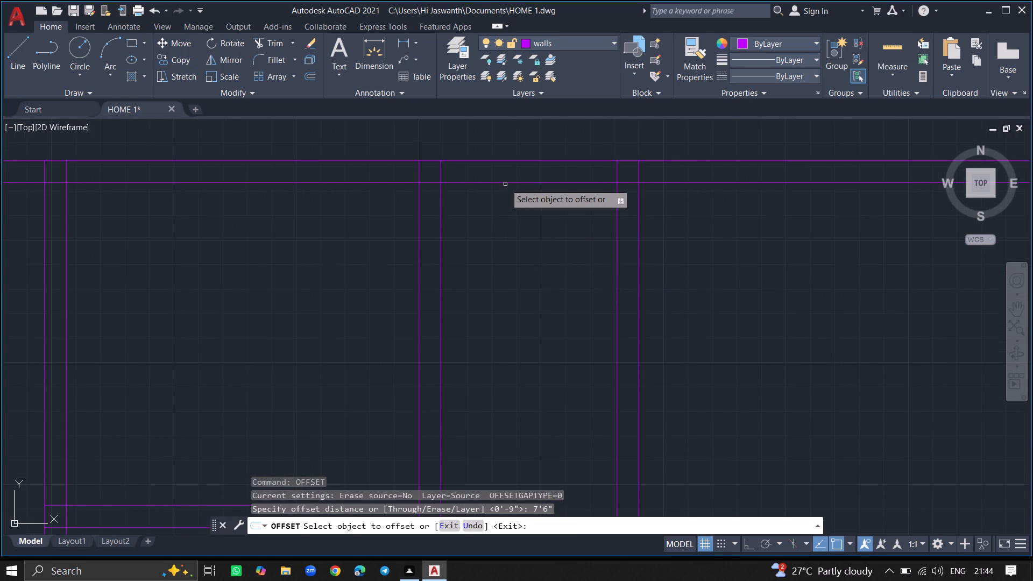
left_click_drag(507, 182, 514, 251)
left_click(514, 251)
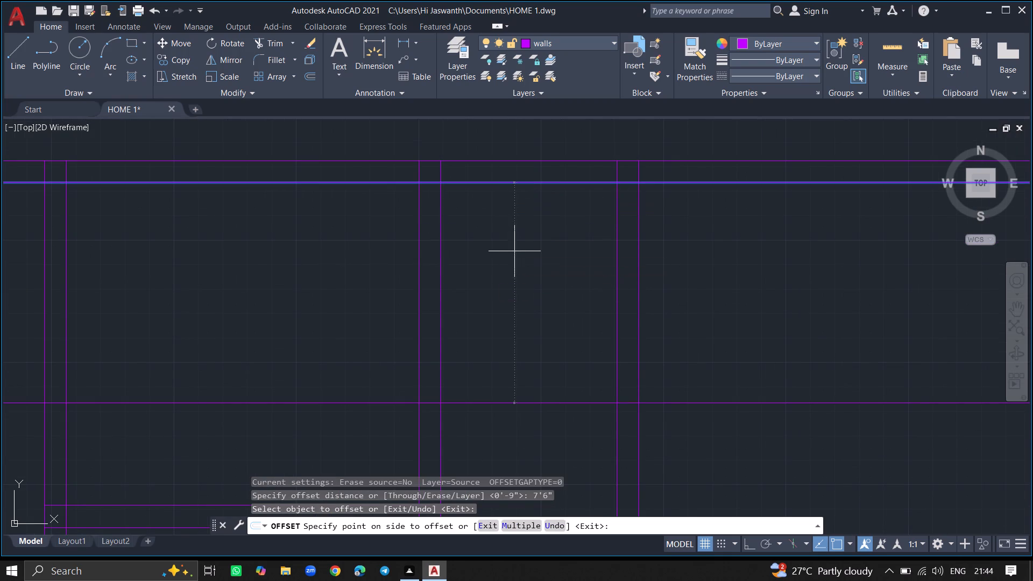
key("Return")
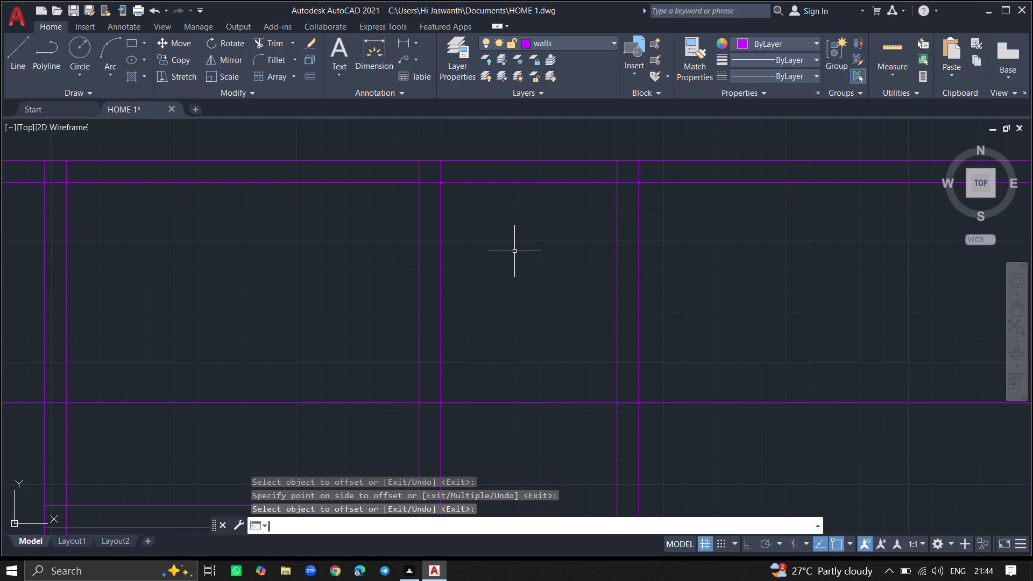
Offset the third room's new horizontal line 9" downward to give its lower wall thickness.
type("OFFSET")
key("Return")
type("9\"")
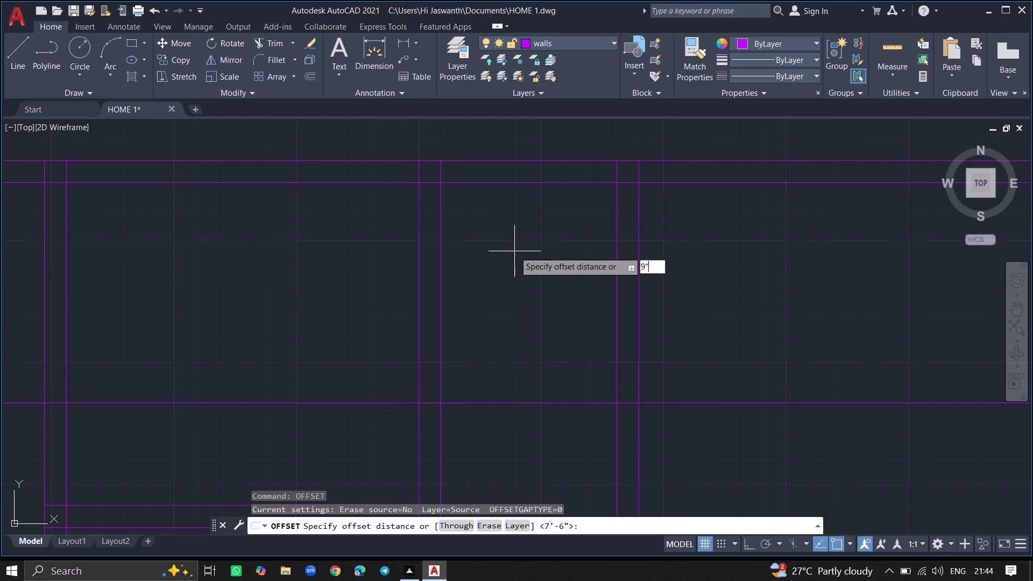
key("Return")
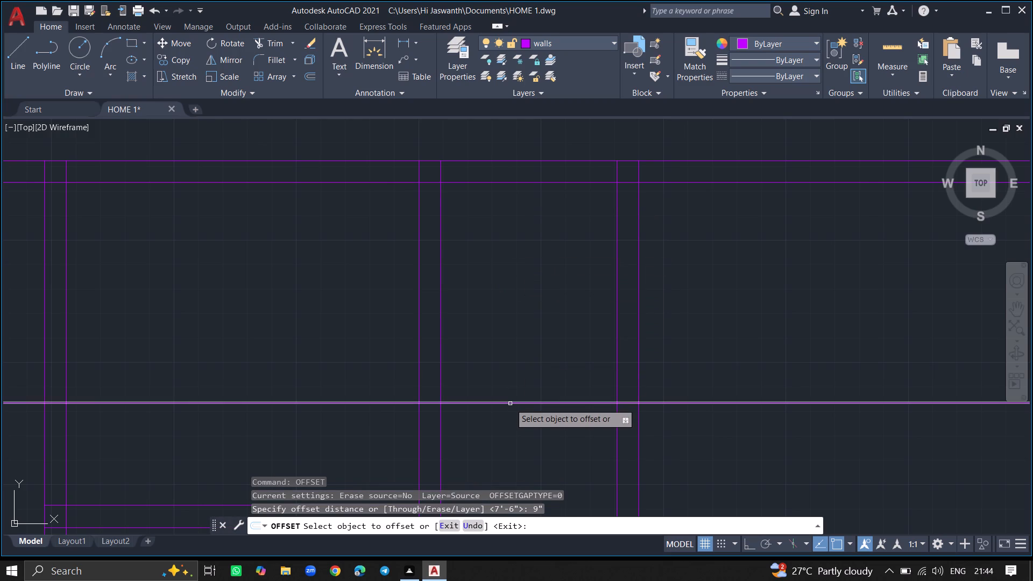
left_click(510, 400)
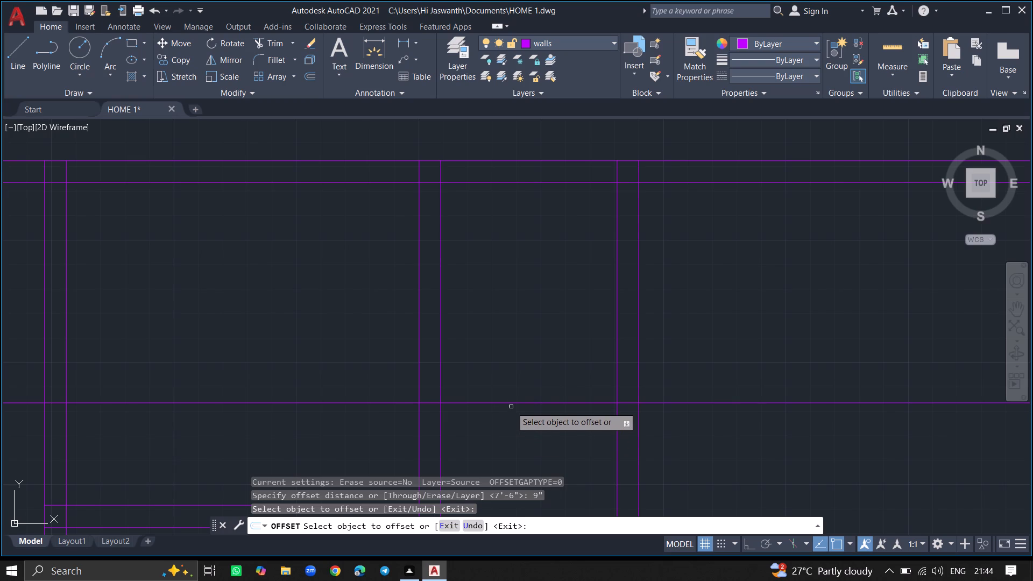
left_click_drag(512, 403, 515, 437)
left_click(515, 437)
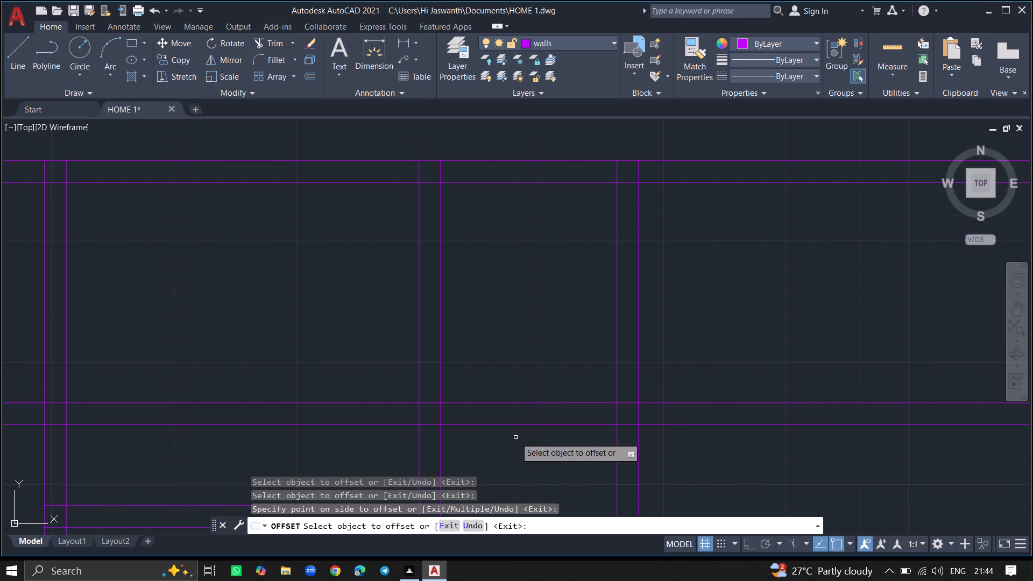
key("Return")
Trim both lines of the third room's lower wall beyond its right-hand wall and across the second room.
scroll(515, 437, "down", 4, "ctrl")
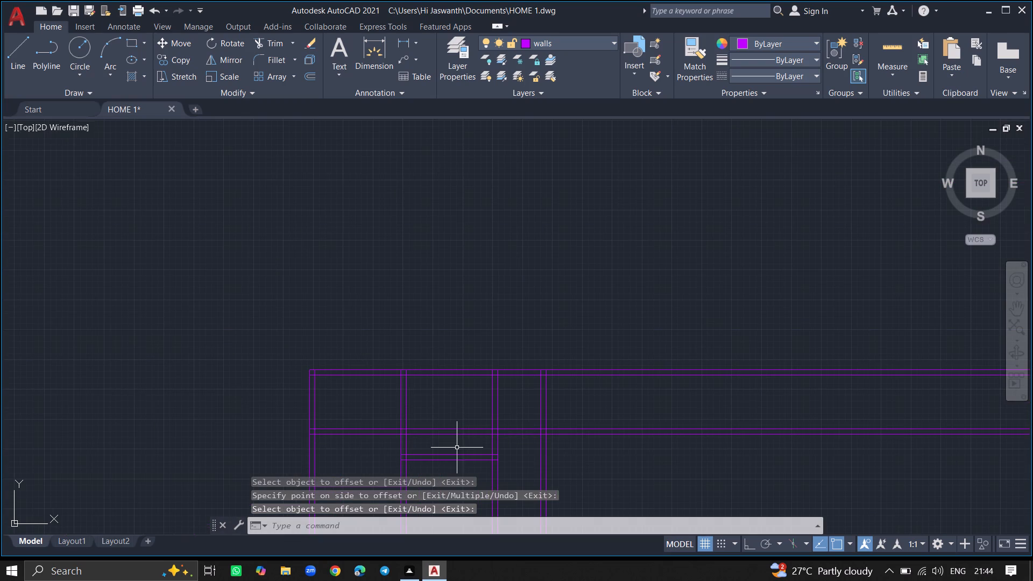
type("TRIM")
key("Return")
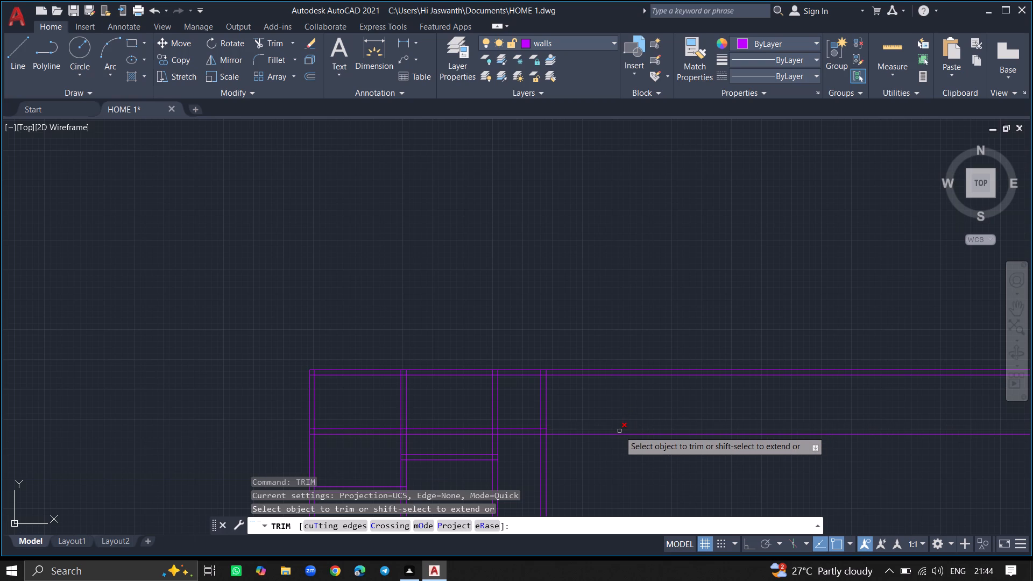
left_click(619, 431)
left_click(619, 437)
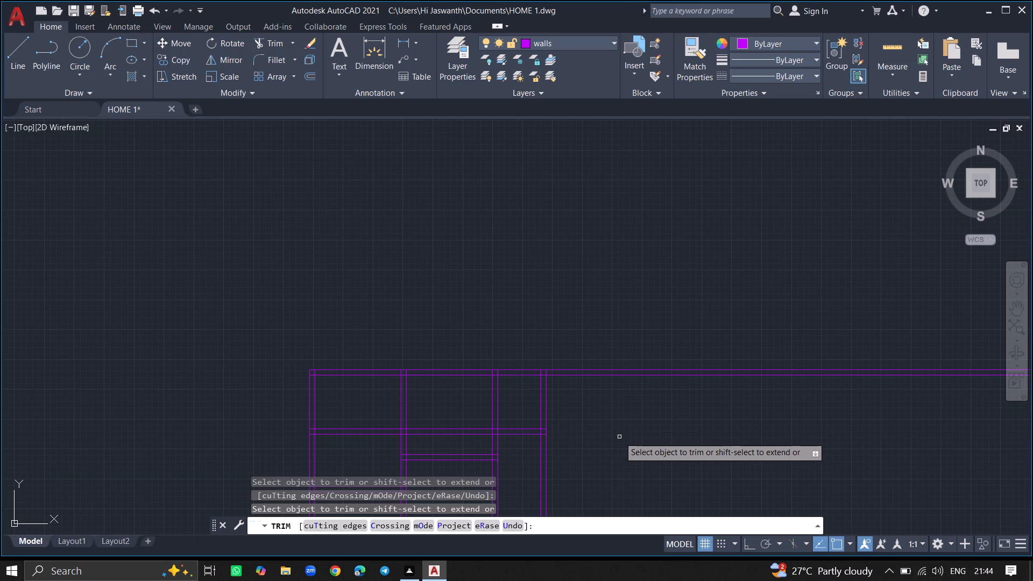
left_click(459, 429)
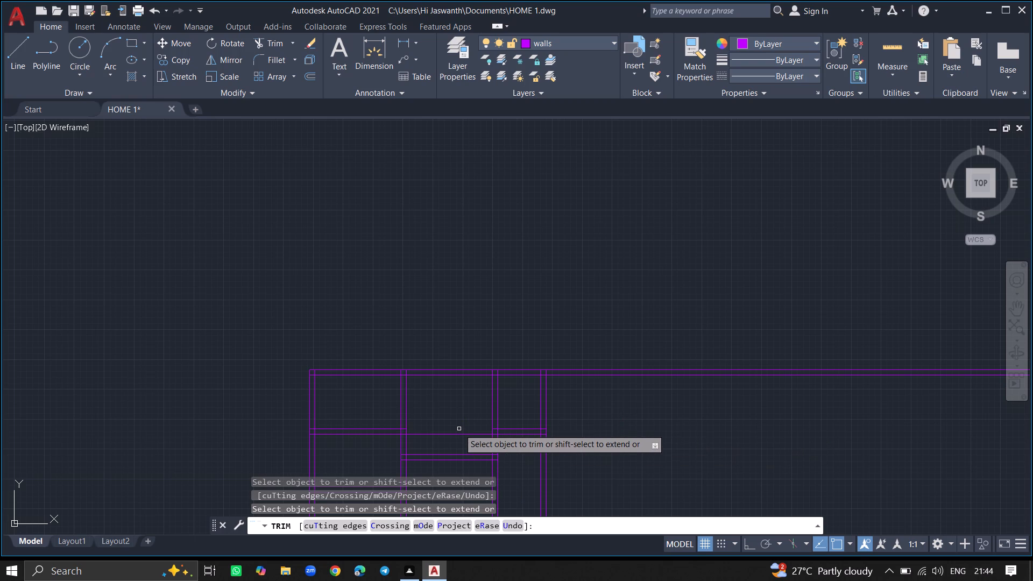
left_click(460, 436)
key("Return")
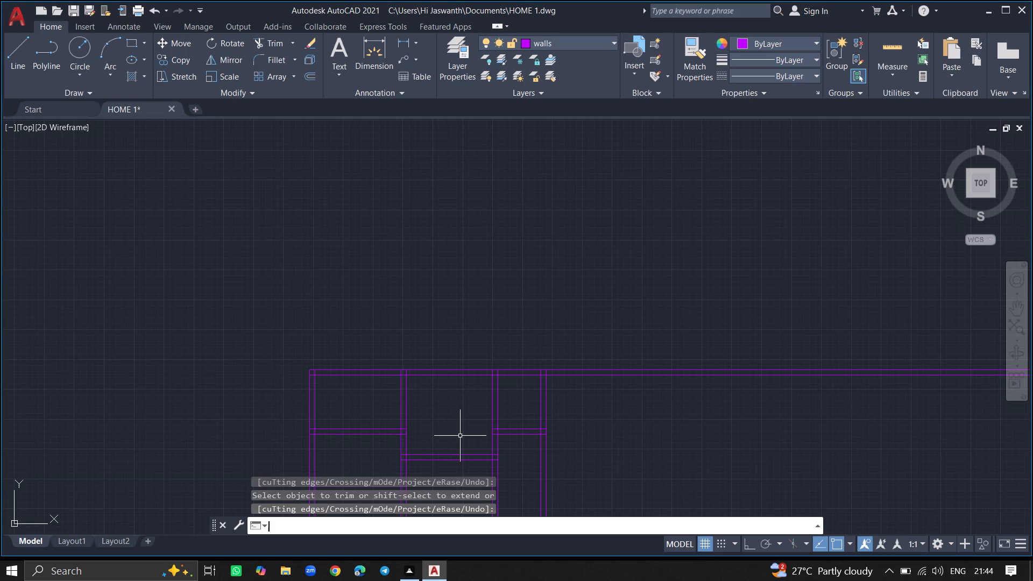
Trim the two leftover lines of the third room's lower wall where they cross the first room.
scroll(510, 479, "up", 2, "ctrl")
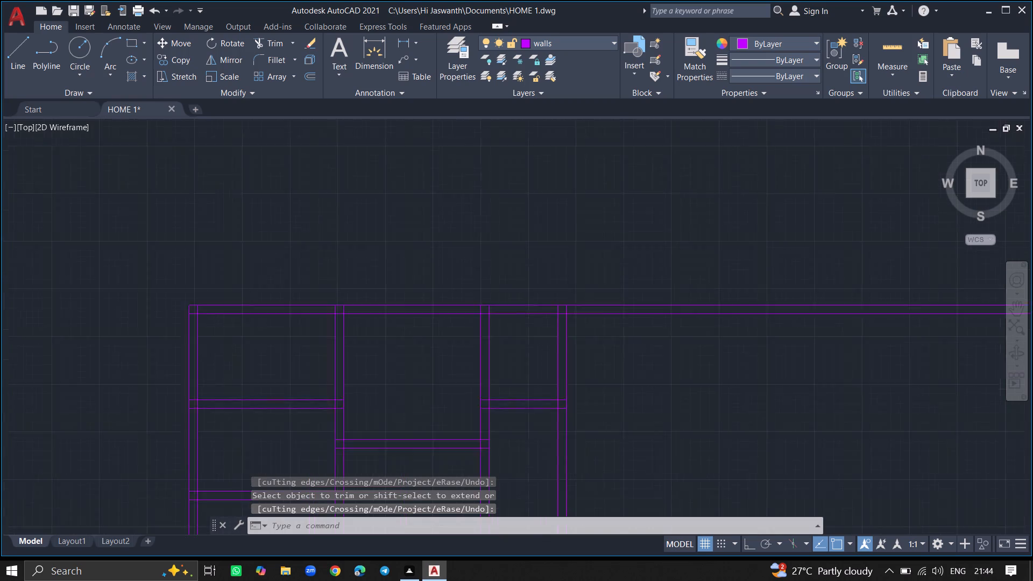
scroll(510, 479, "up", 1, "ctrl")
scroll(510, 446, "down", 1, "ctrl")
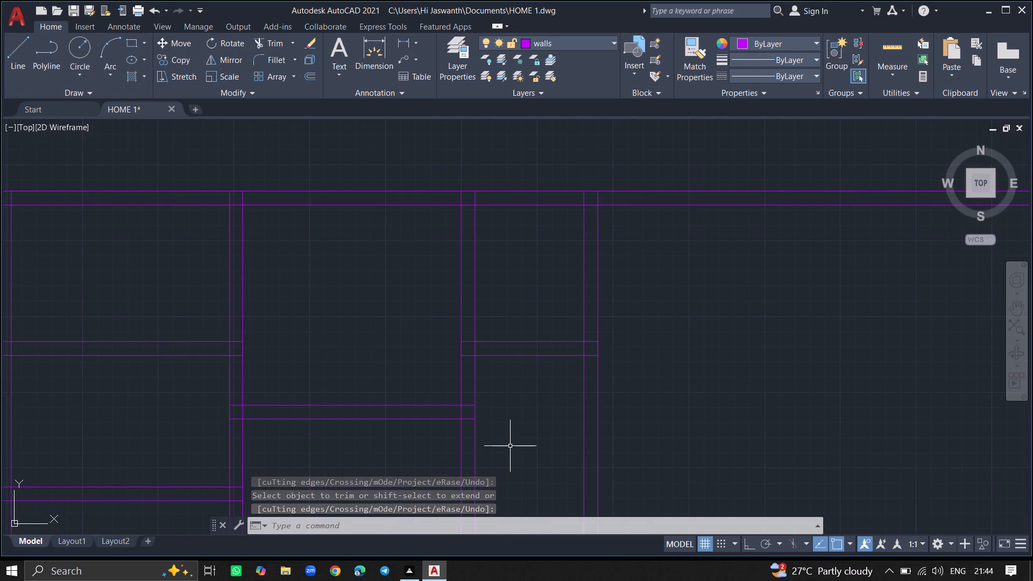
key("z")
key("Return")
key("e")
key("Return")
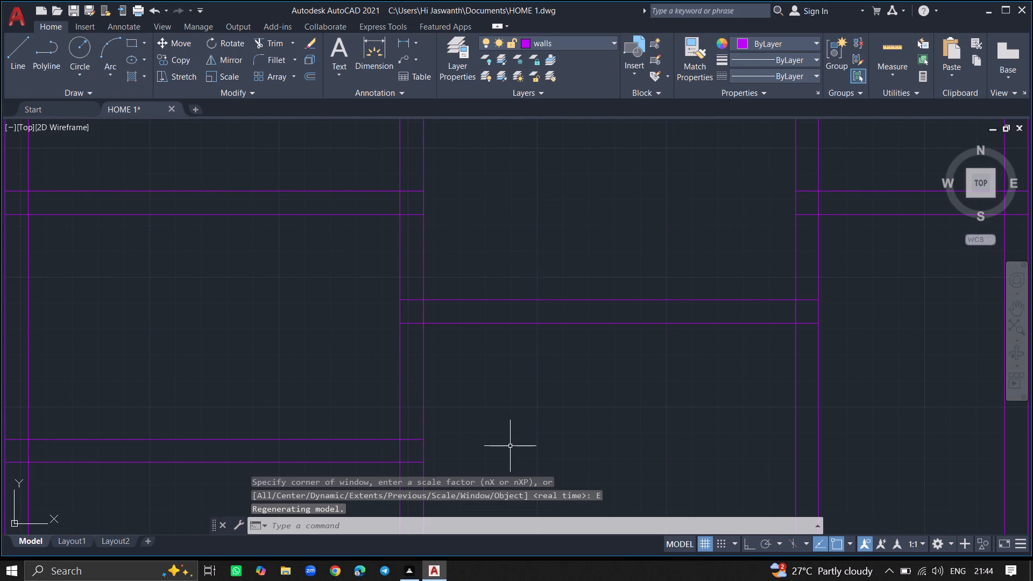
scroll(510, 446, "down", 3, "ctrl")
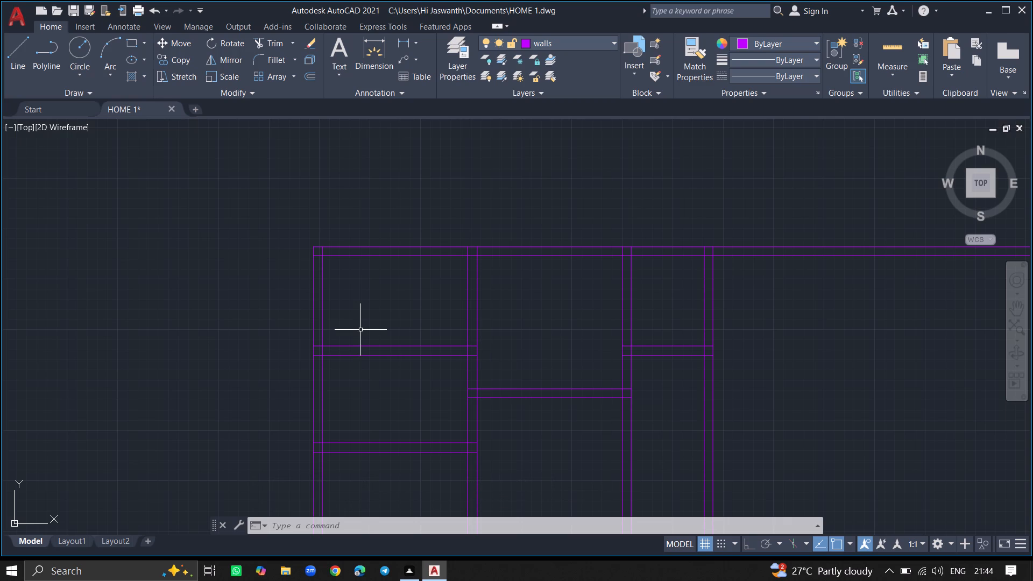
type("TRIM")
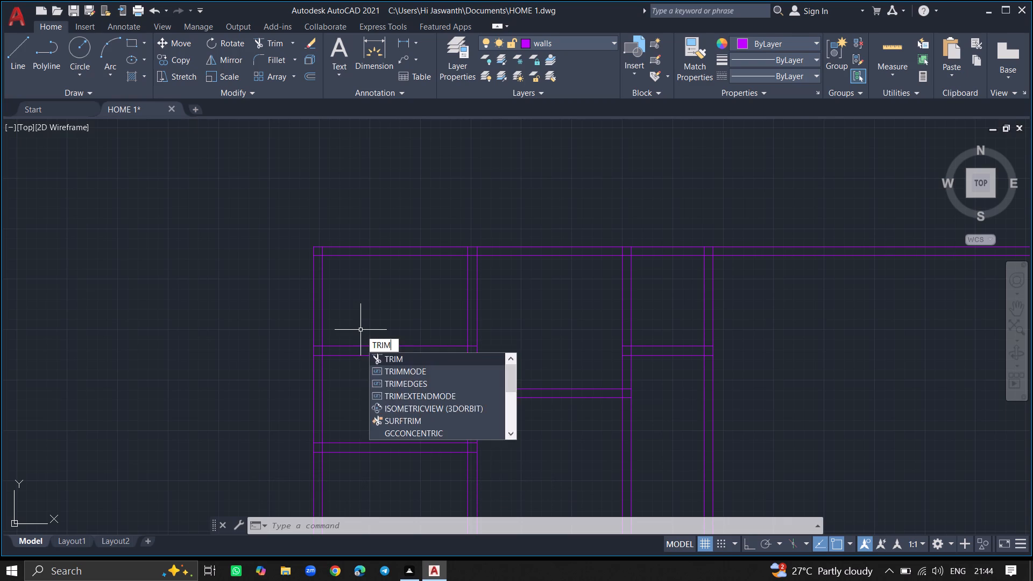
key("Return")
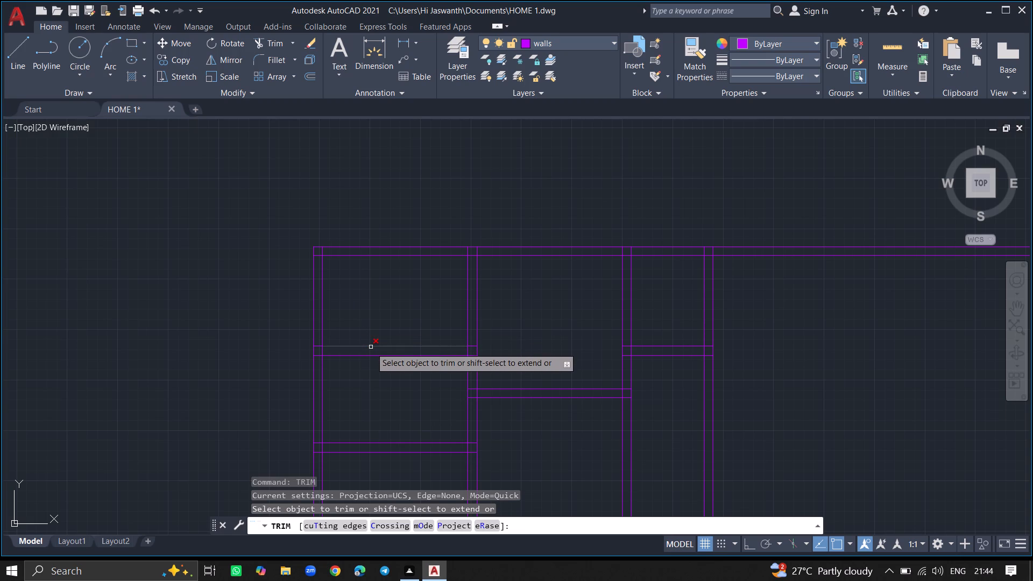
left_click(371, 348)
left_click(372, 357)
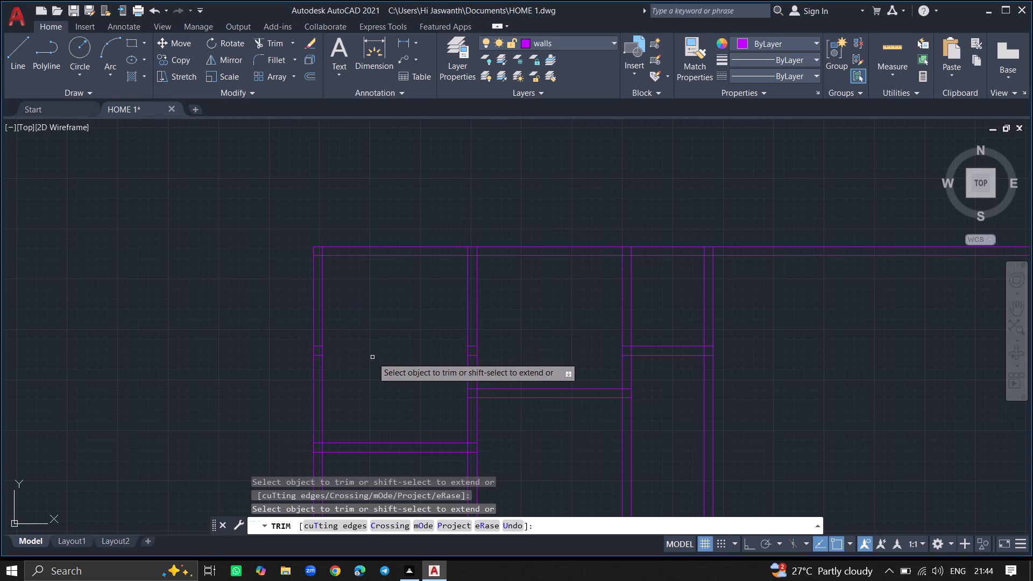
Trim the short leftover line pieces inside the left outer wall and the first partition wall.
scroll(316, 352, "up", 5, "ctrl")
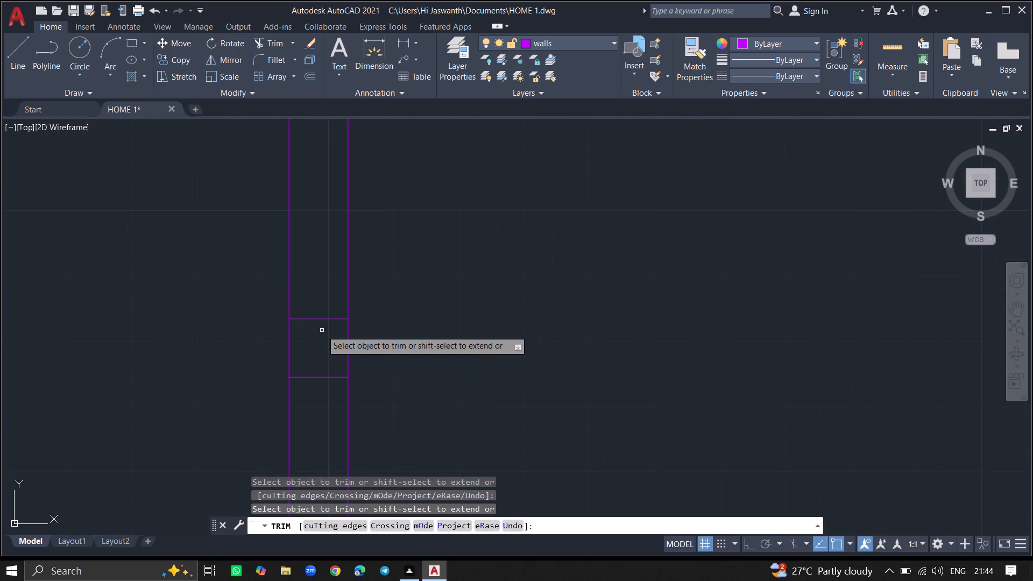
left_click(328, 318)
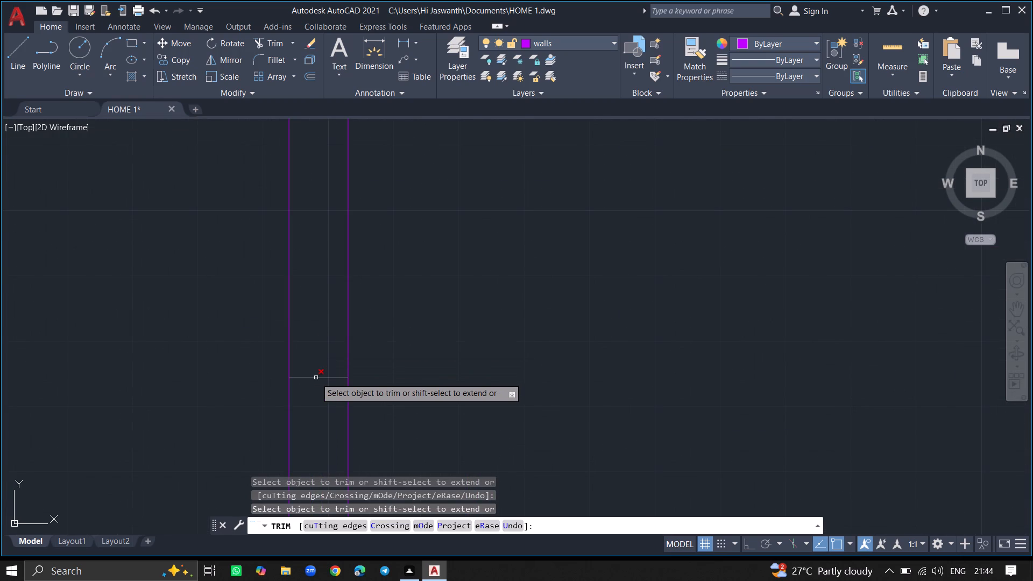
left_click(316, 378)
scroll(369, 380, "down", 7, "ctrl")
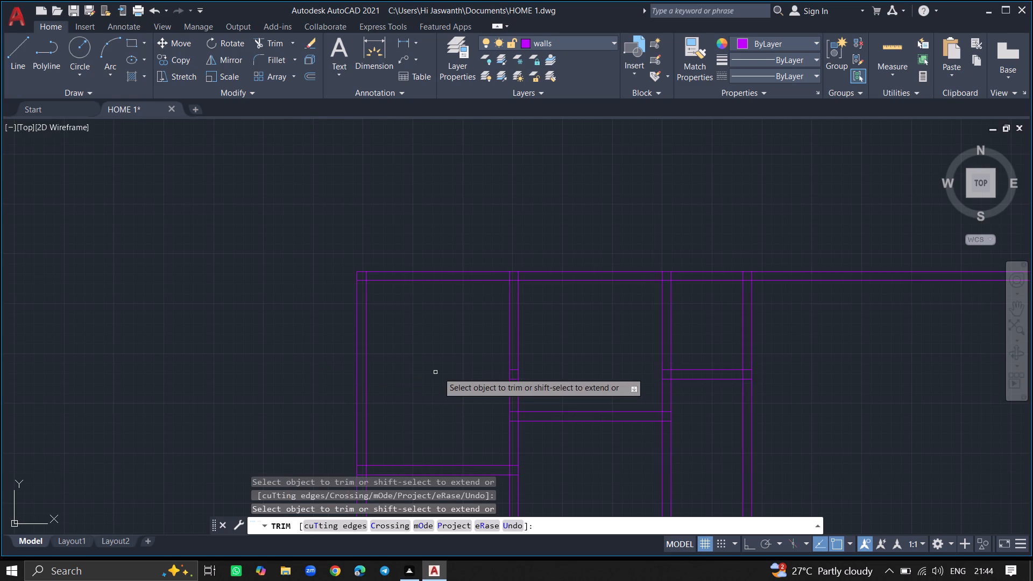
scroll(526, 384, "up", 4, "ctrl")
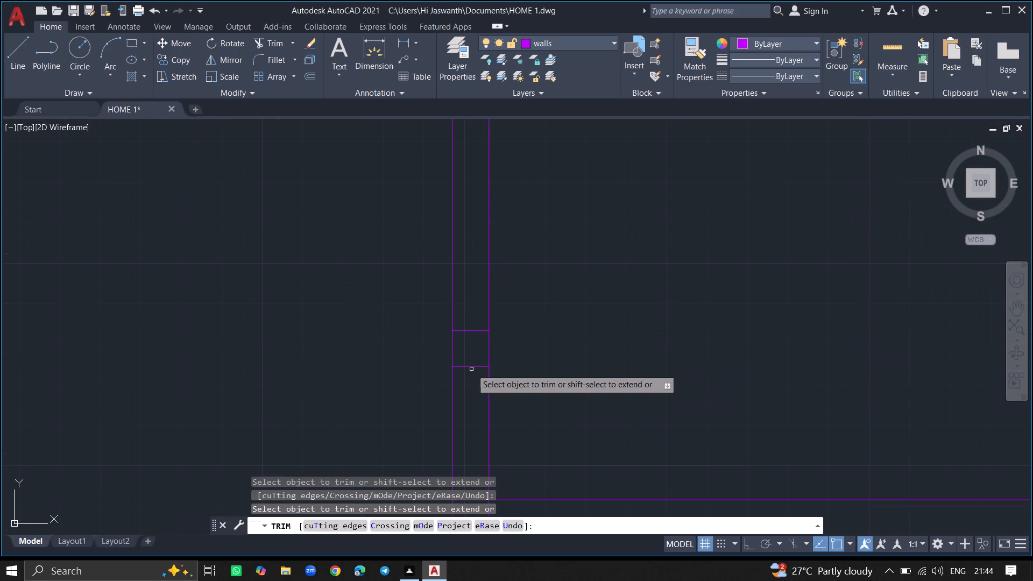
left_click(471, 368)
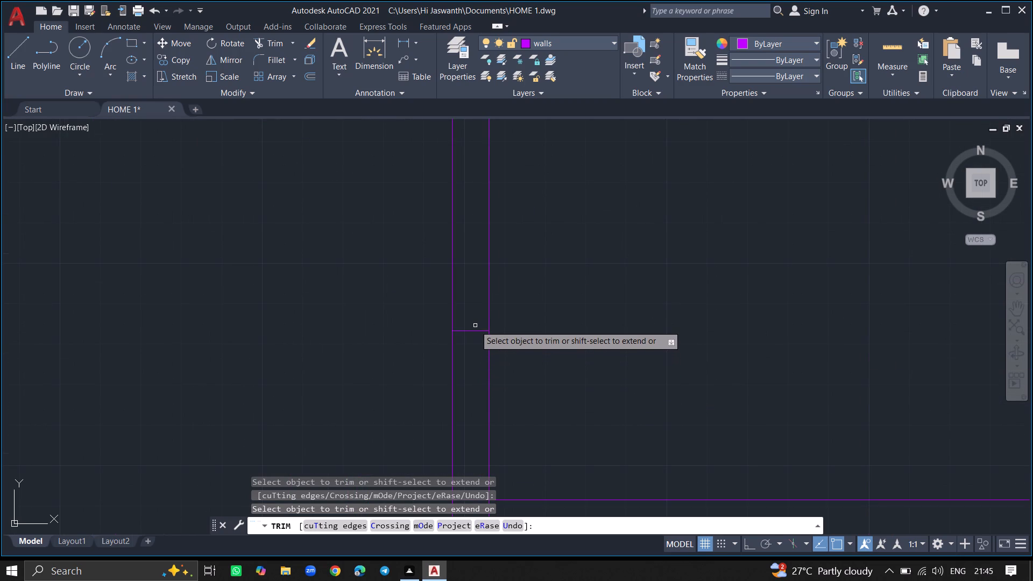
left_click(474, 330)
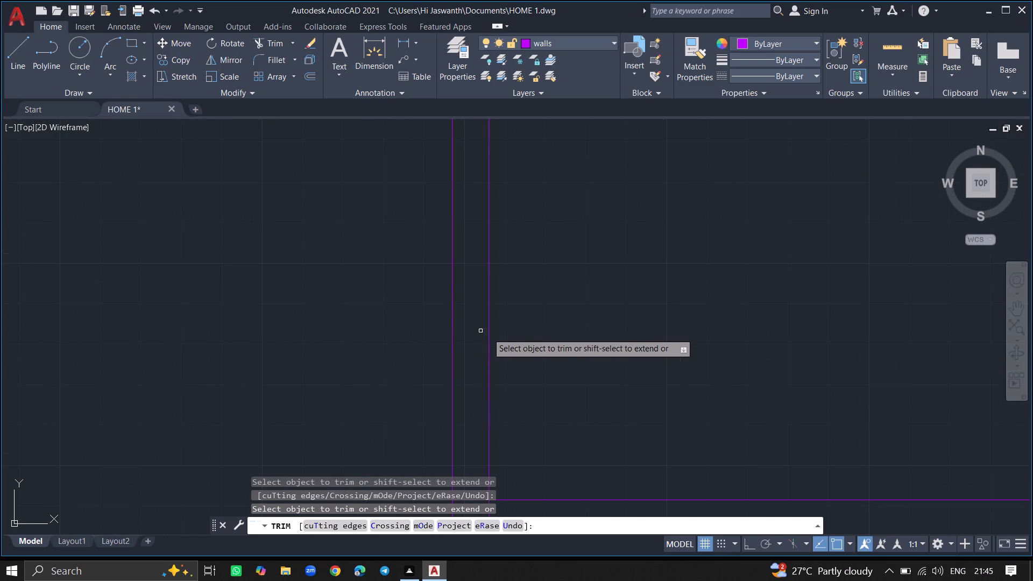
key("Return")
Offset the lower line of the third room's lower wall 3'8" downward to mark the small space beneath it.
scroll(525, 340, "down", 7, "ctrl")
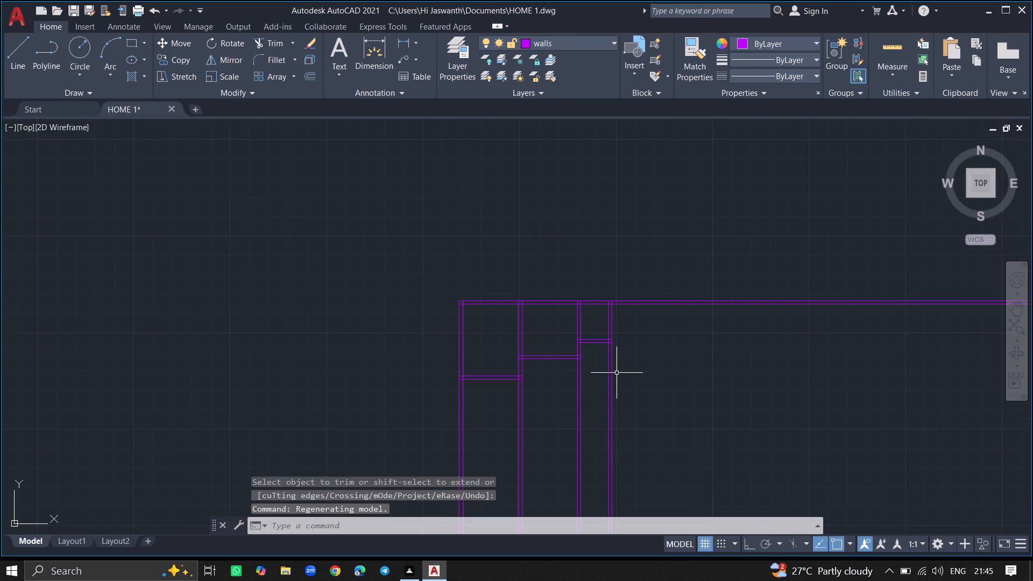
scroll(615, 381, "up", 2, "ctrl")
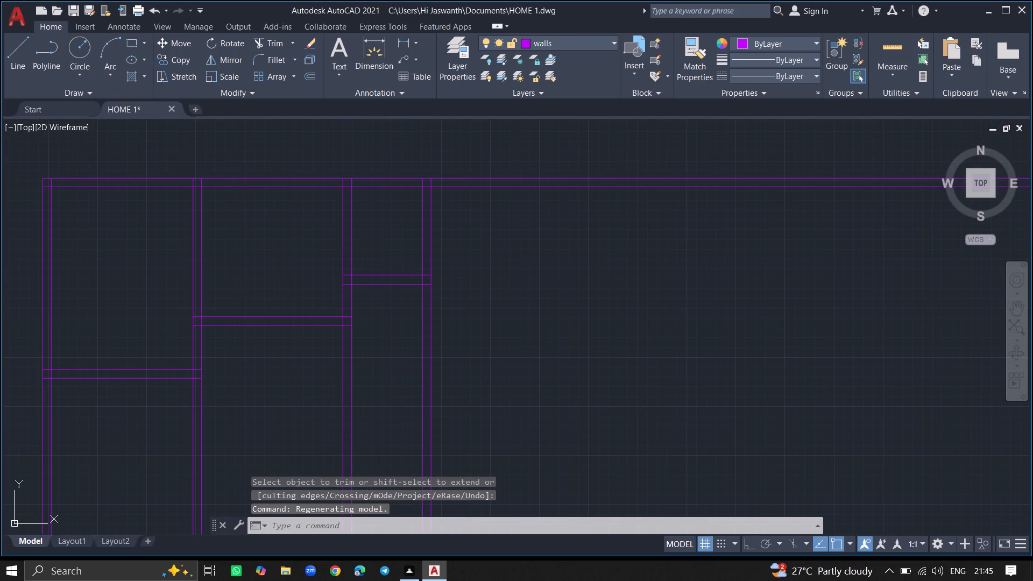
scroll(399, 330, "up", 4, "ctrl")
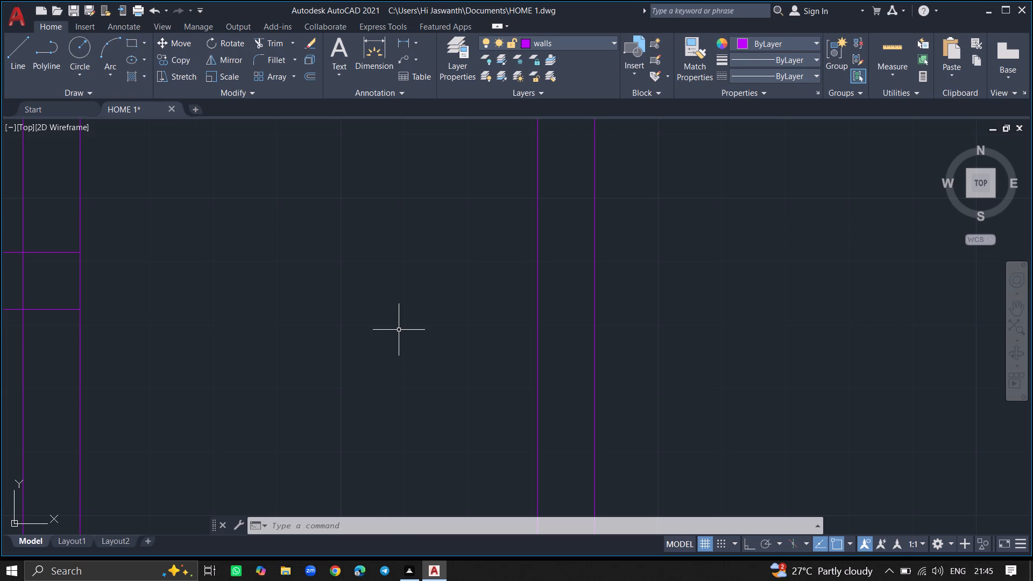
type("OFFSET")
key("Return")
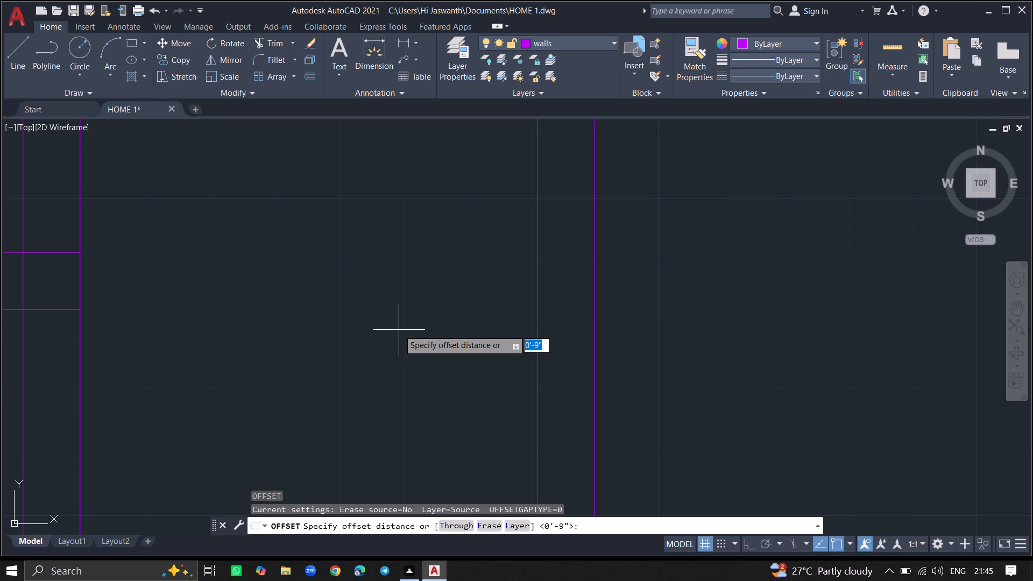
type("3'")
key("8")
key("shift+quotedbl")
key("Return")
scroll(399, 330, "down", 5, "ctrl")
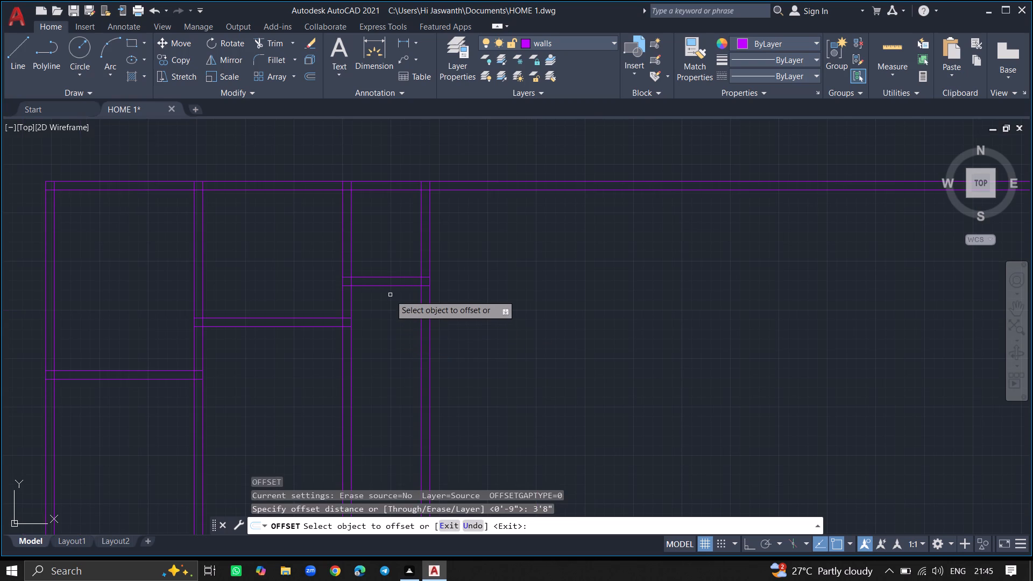
left_click_drag(393, 285, 392, 311)
left_click(392, 311)
scroll(384, 355, "up", 3, "ctrl")
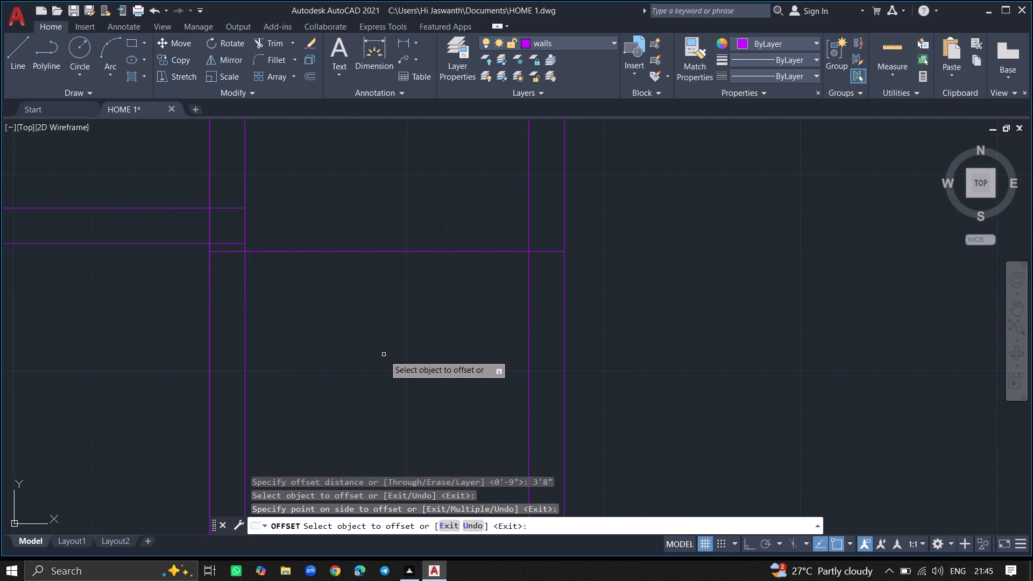
key("Return")
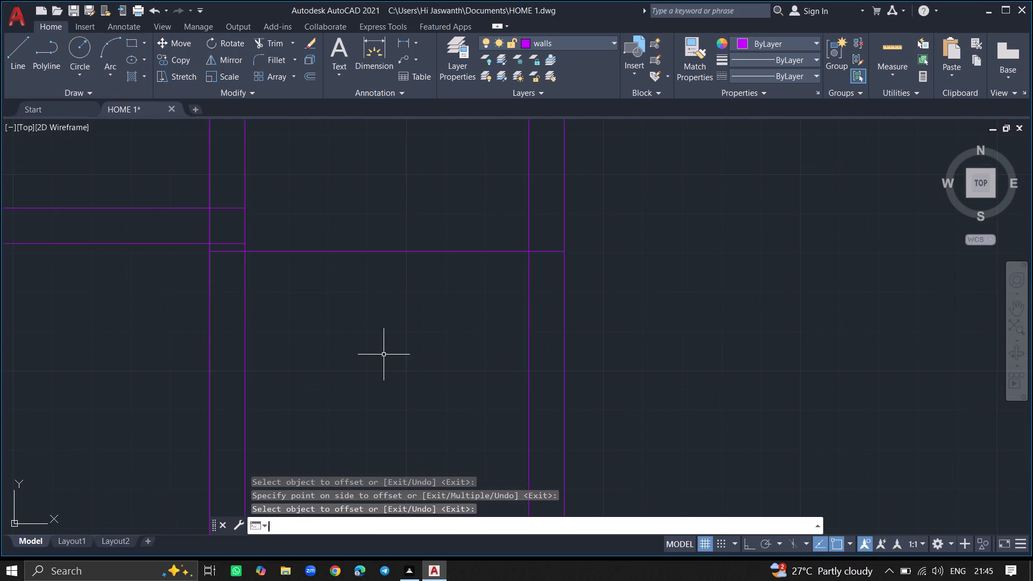
Offset the new horizontal line beneath the third room 9" downward to give the small space's lower wall its thickness.
type("OFFSET")
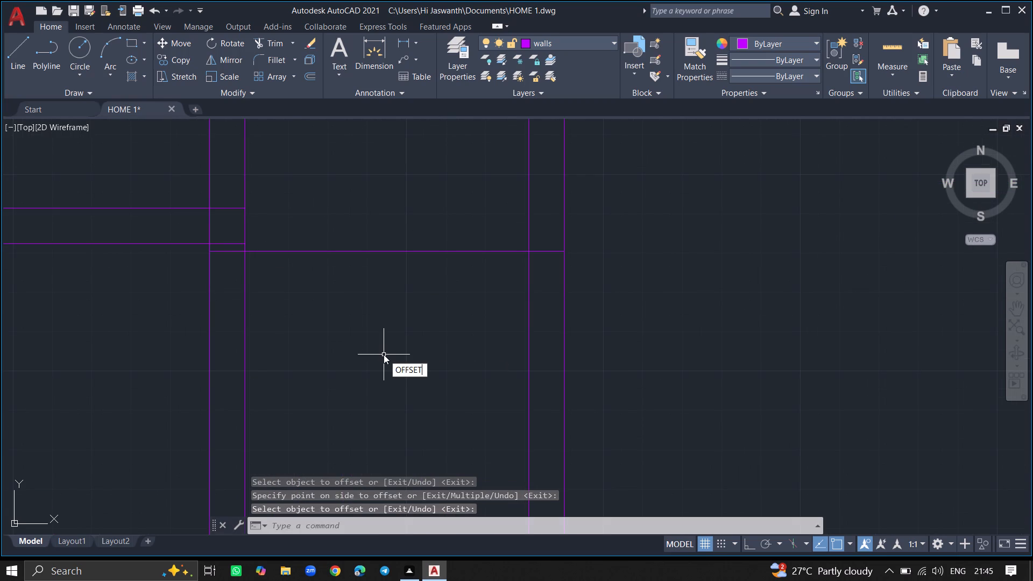
key("Return")
scroll(404, 251, "down", 3, "ctrl")
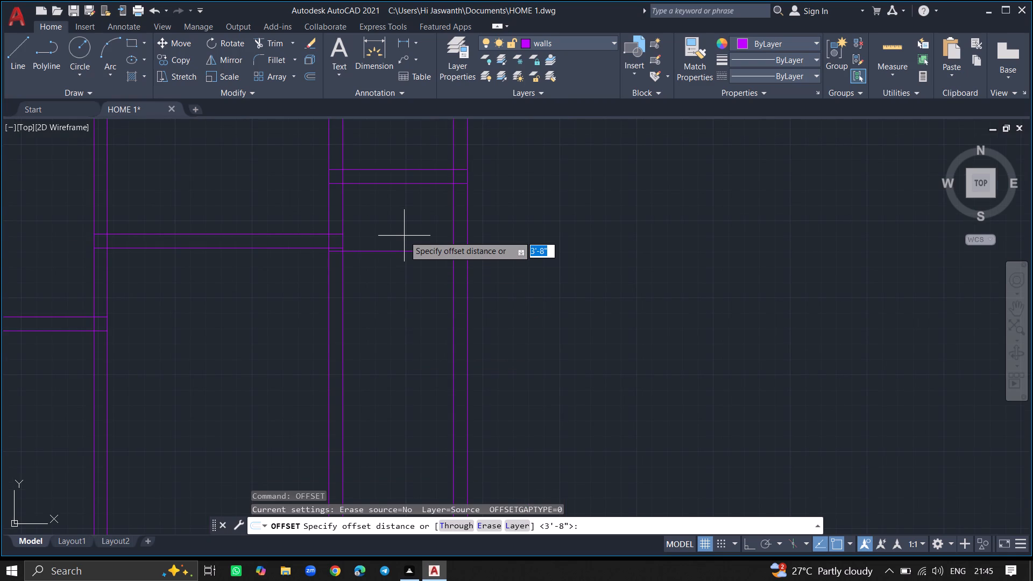
key("9")
key("shift+quotedbl")
key("Return")
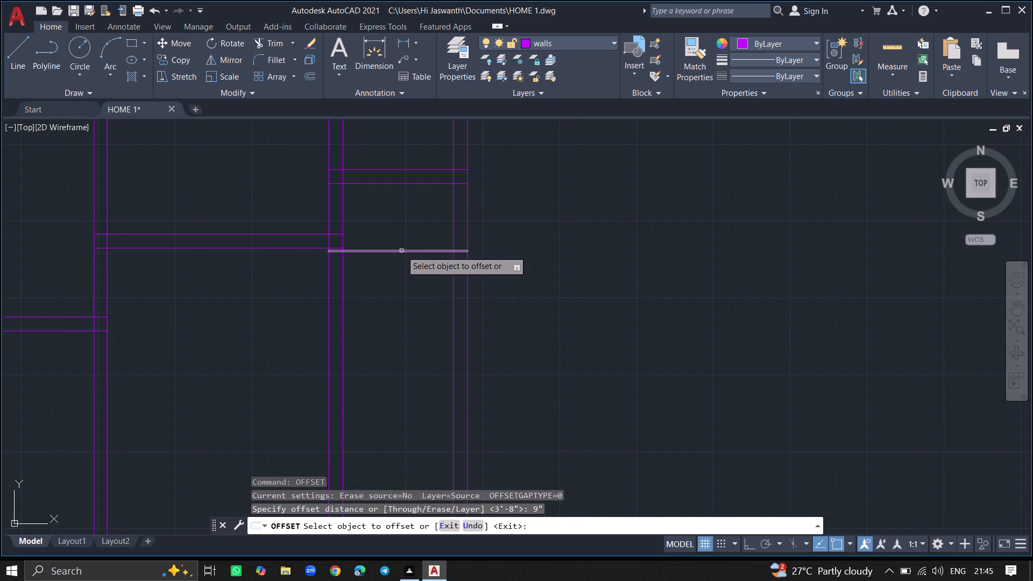
left_click(401, 252)
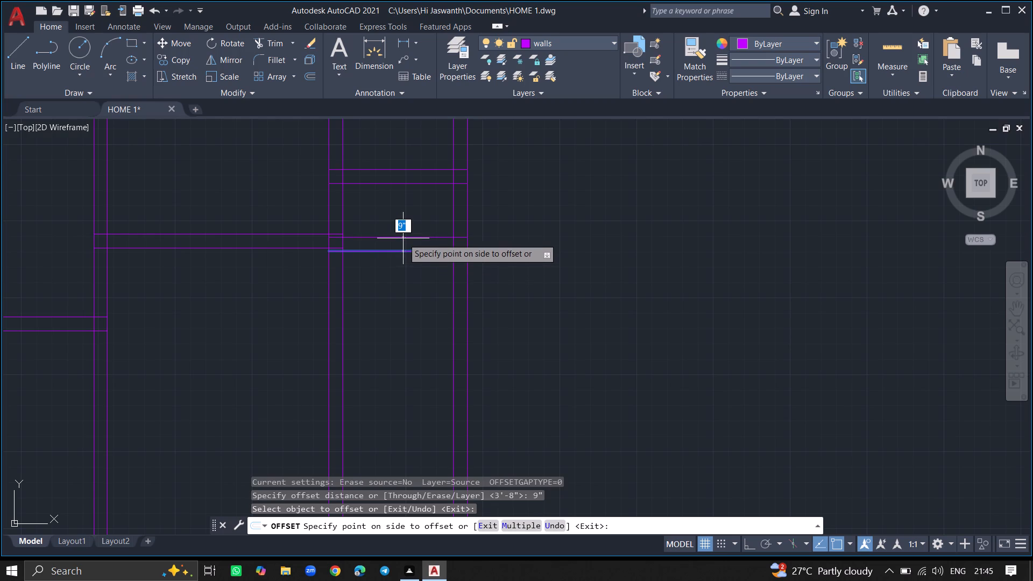
left_click(398, 275)
key("Return")
Trim both vertical lines of each of the three partition walls where they run below the rooms' lower walls.
scroll(398, 275, "down", 2, "ctrl")
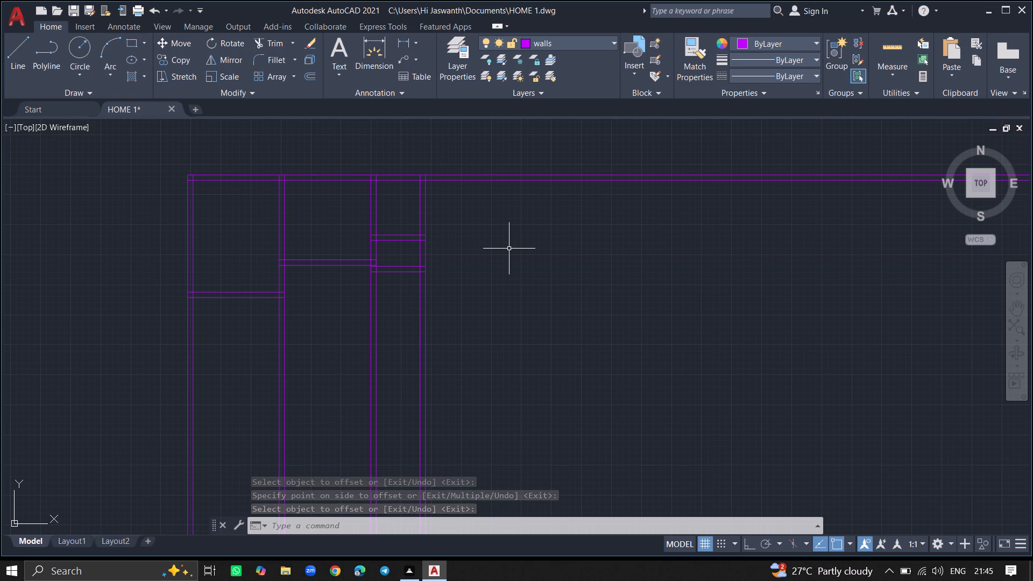
type("TRIM")
key("Return")
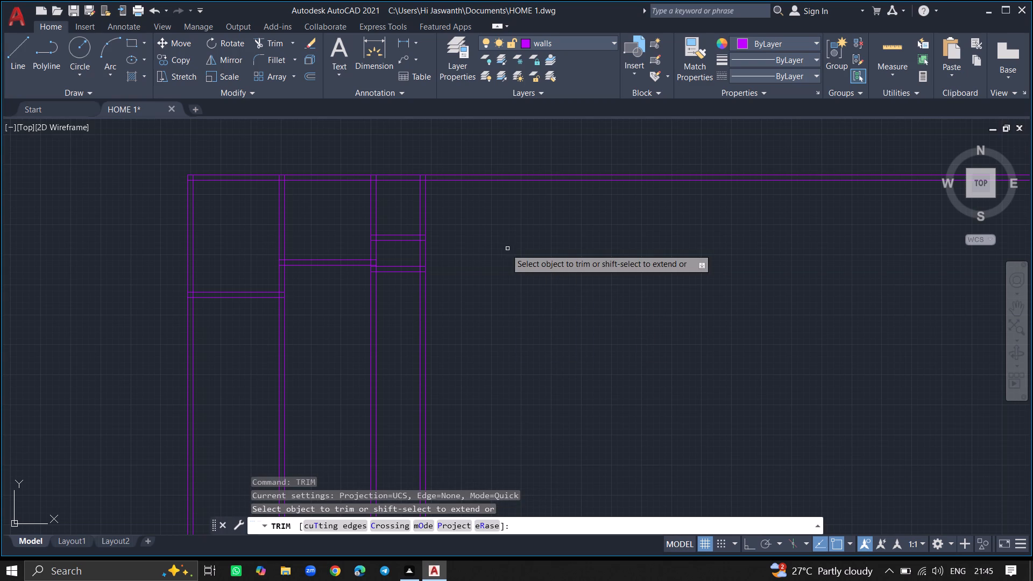
left_click(425, 296)
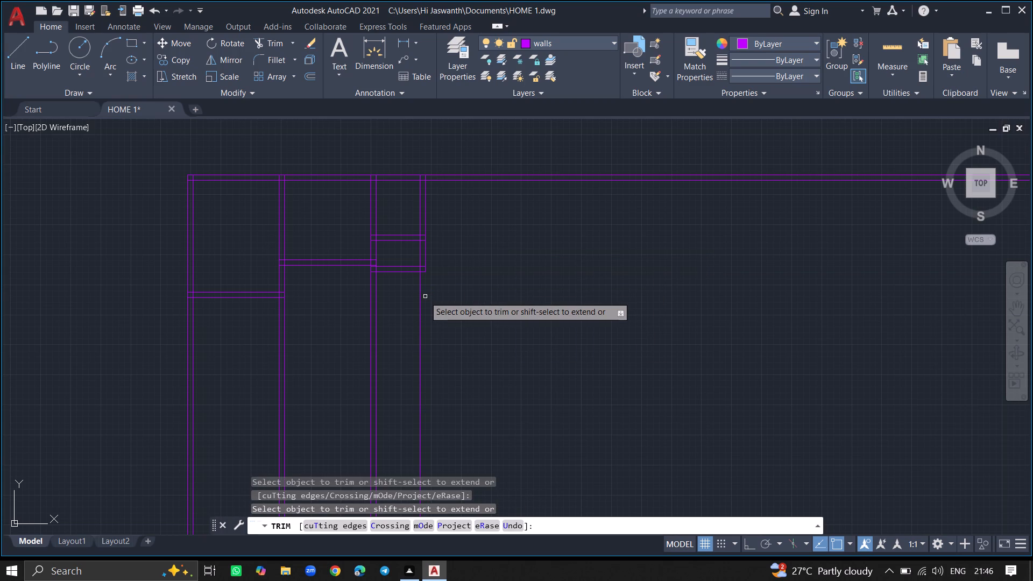
left_click(420, 296)
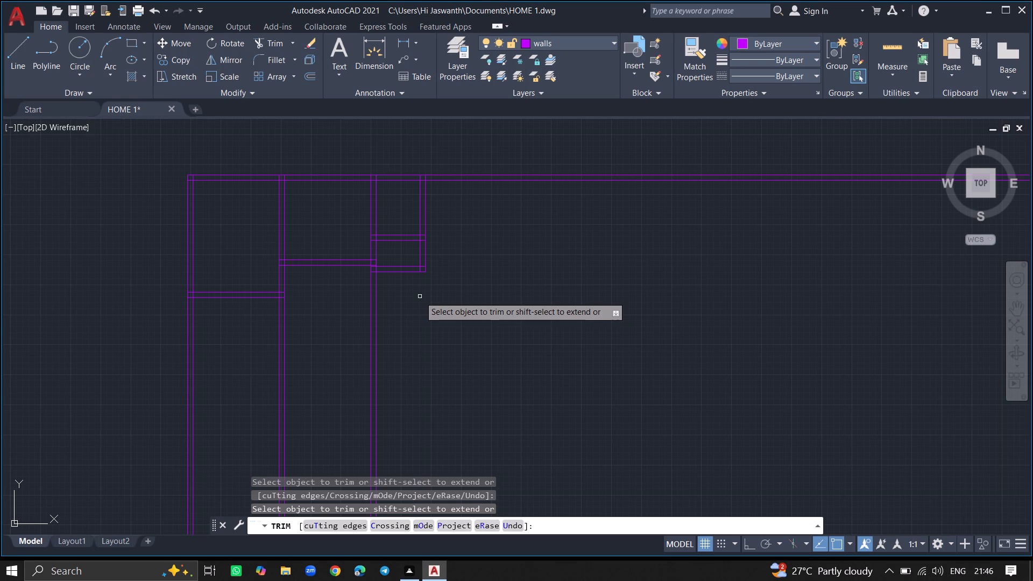
left_click(370, 320)
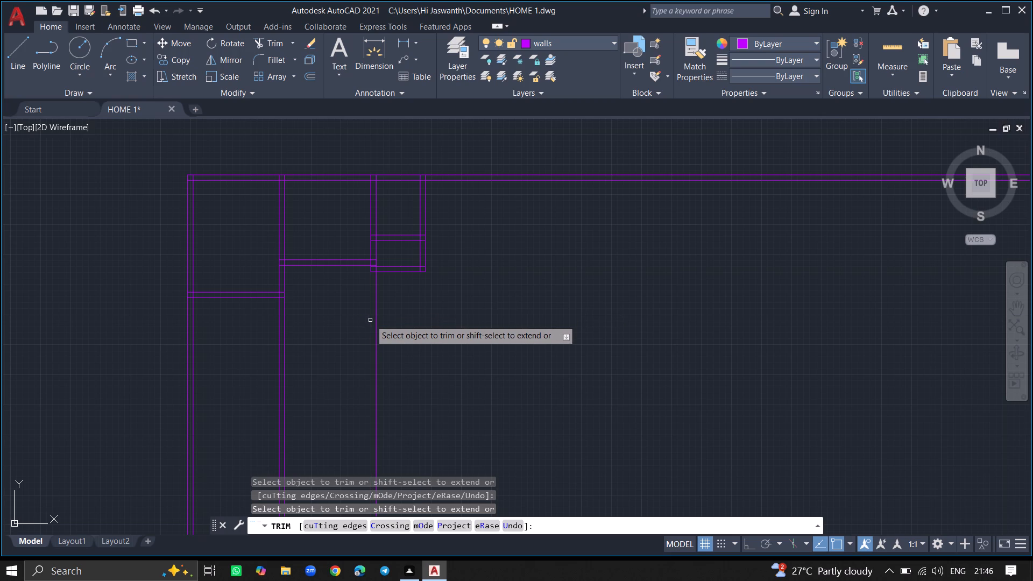
left_click(378, 320)
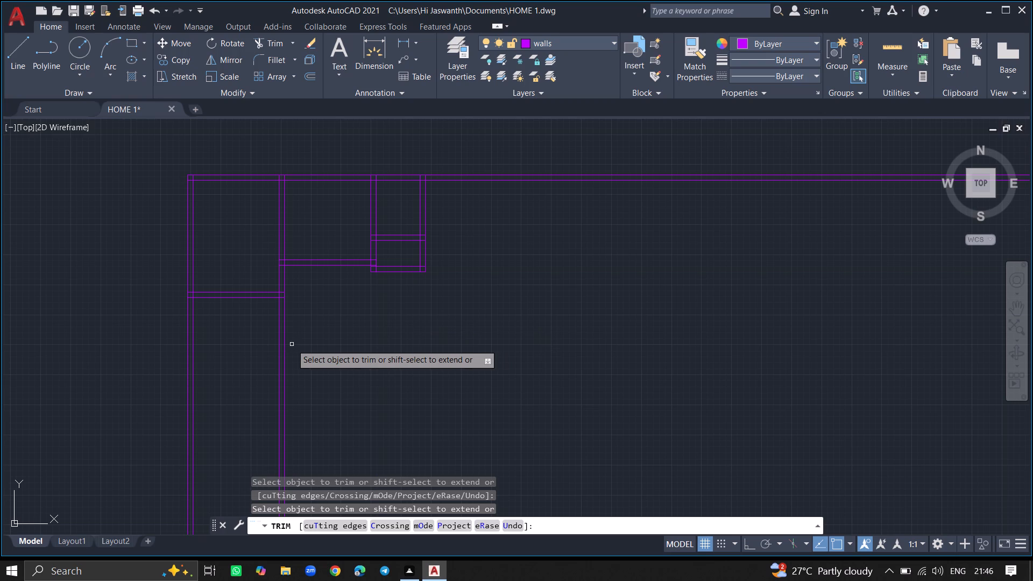
left_click(285, 344)
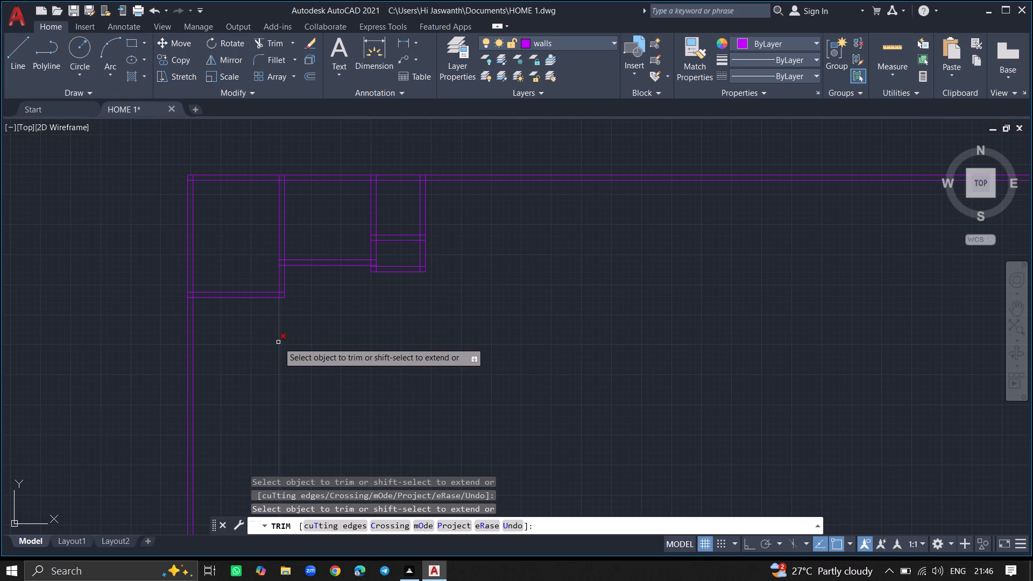
left_click(278, 342)
key("Return")
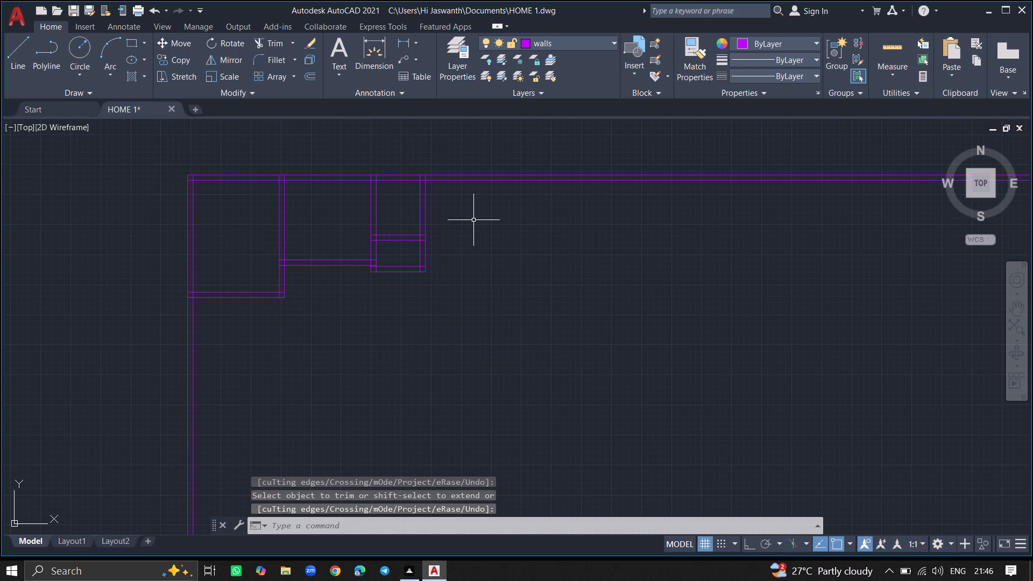
Offset the inner line of the top outer wall 11' downward to mark the lower wall of the next room.
scroll(473, 220, "up", 2, "ctrl")
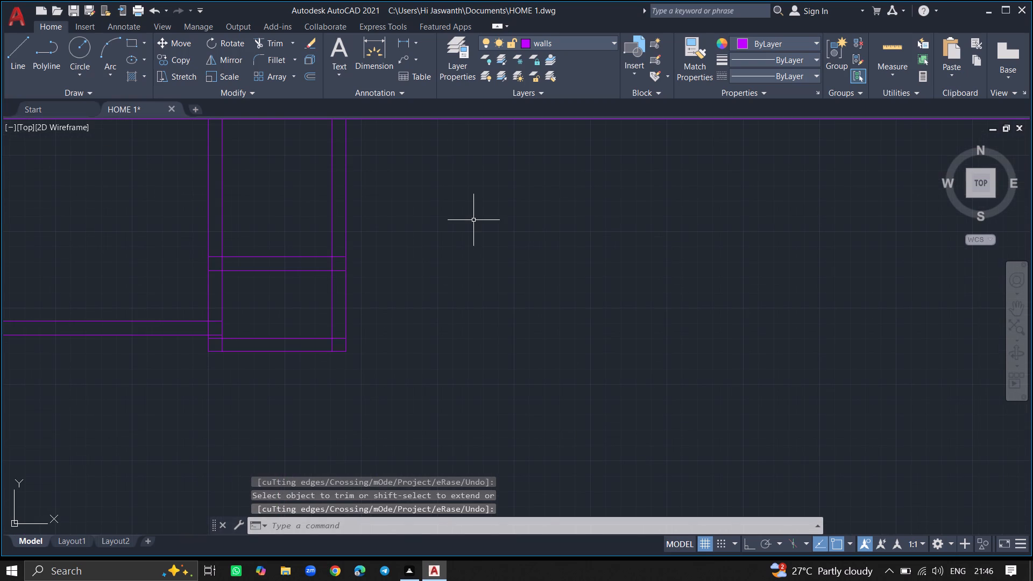
key("ctrl+o")
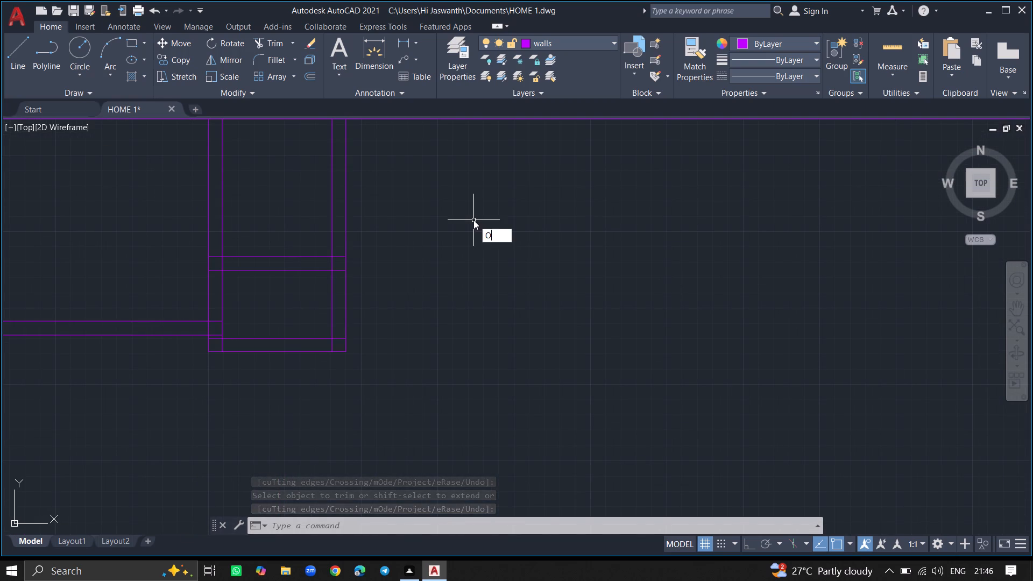
type("FFSET")
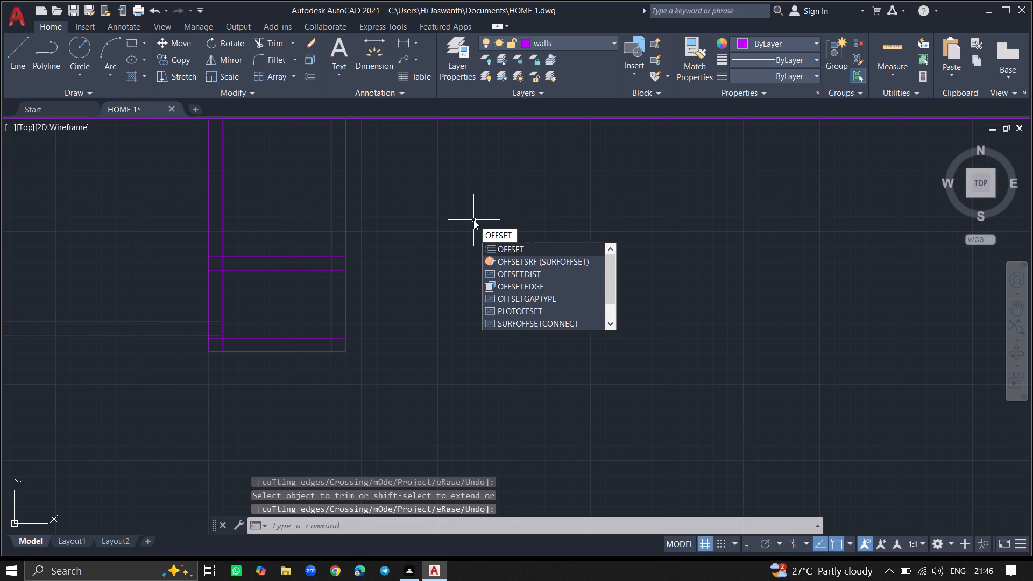
key("Return")
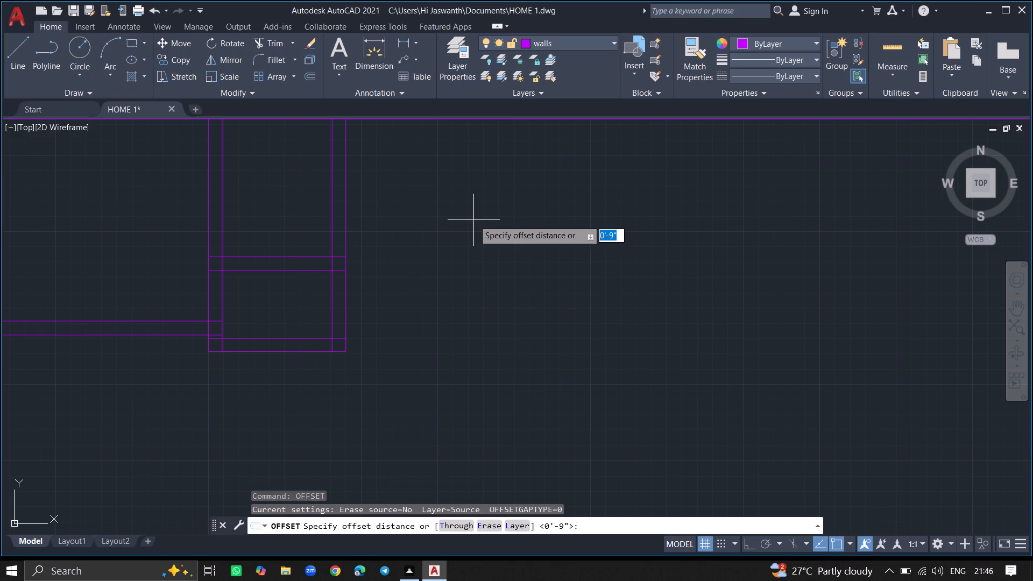
scroll(473, 220, "down", 3, "ctrl")
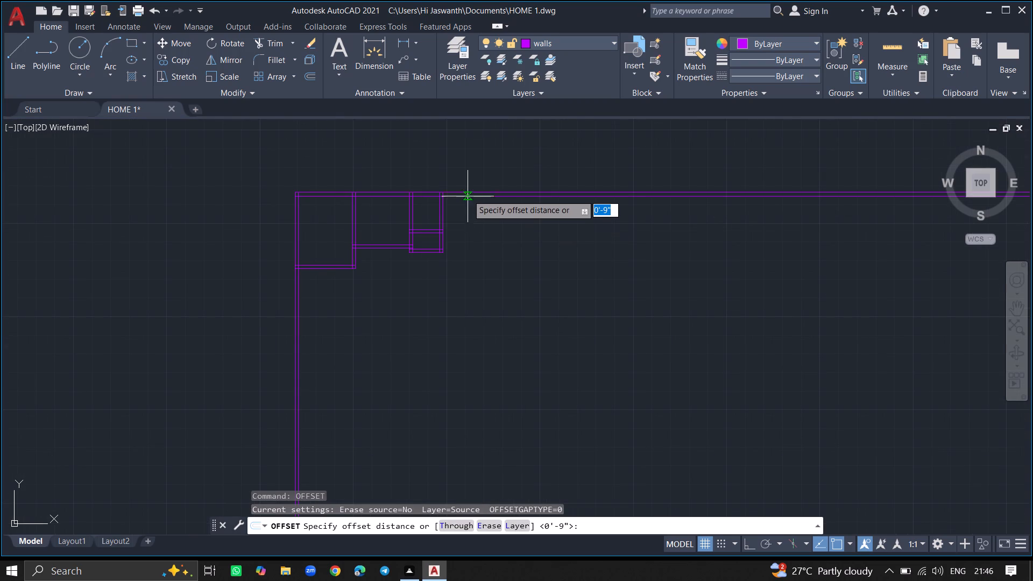
scroll(467, 192, "up", 7, "ctrl")
scroll(467, 192, "down", 5, "ctrl")
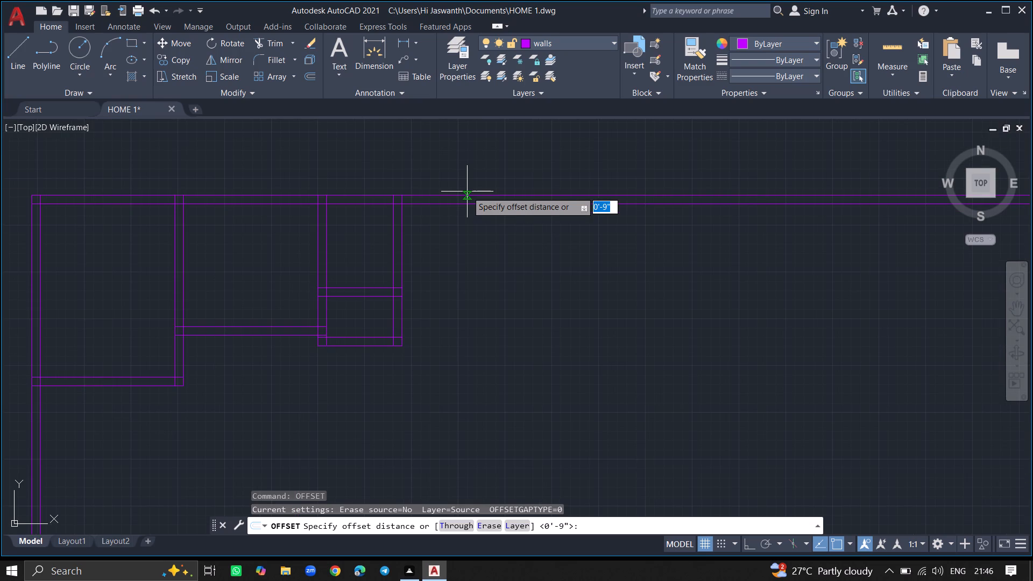
type("11'")
key("Return")
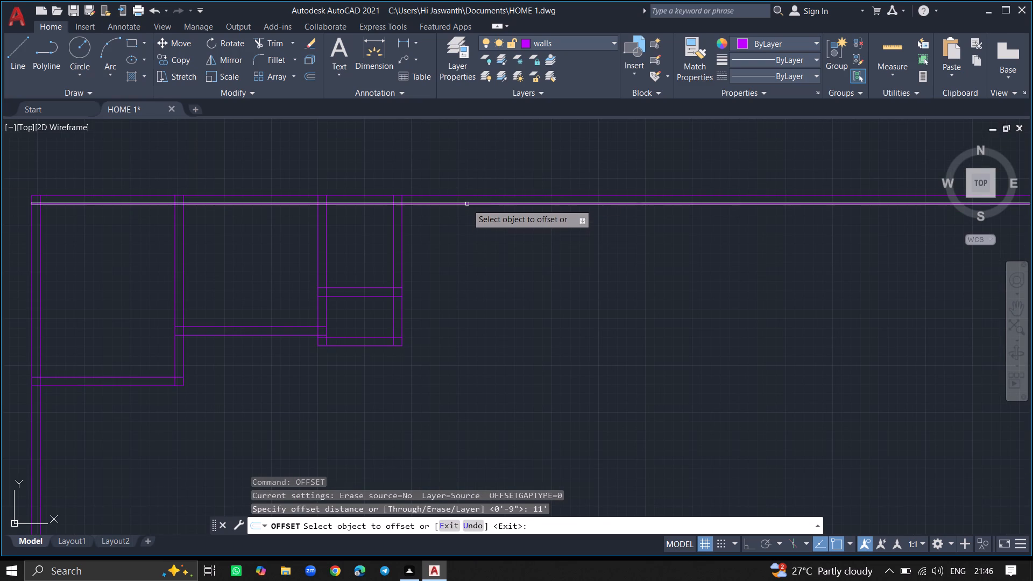
left_click_drag(468, 203, 469, 270)
left_click(469, 270)
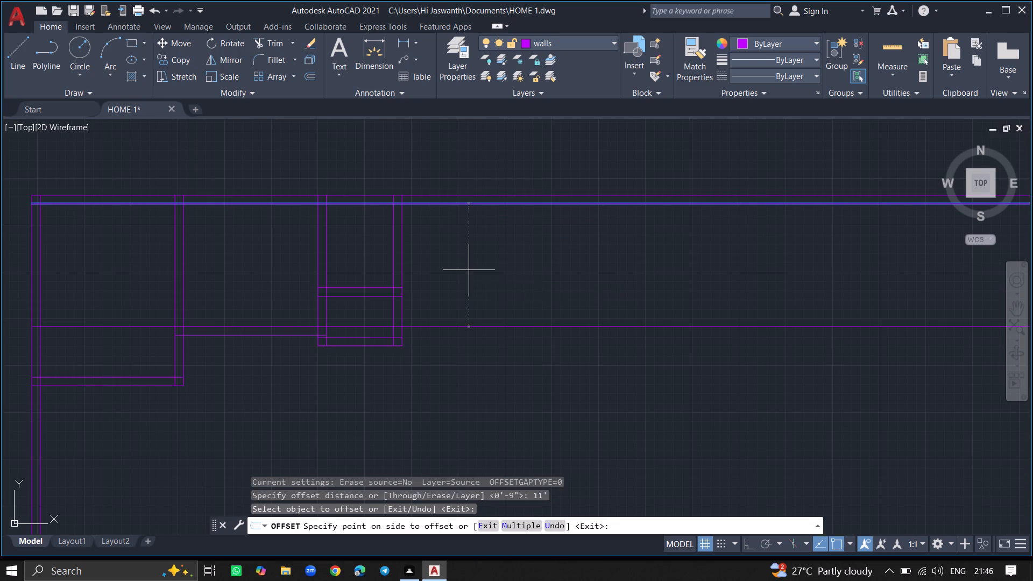
key("Return")
Offset the new long horizontal line 9" downward to give the next room's lower wall its thickness.
scroll(441, 338, "up", 2, "ctrl")
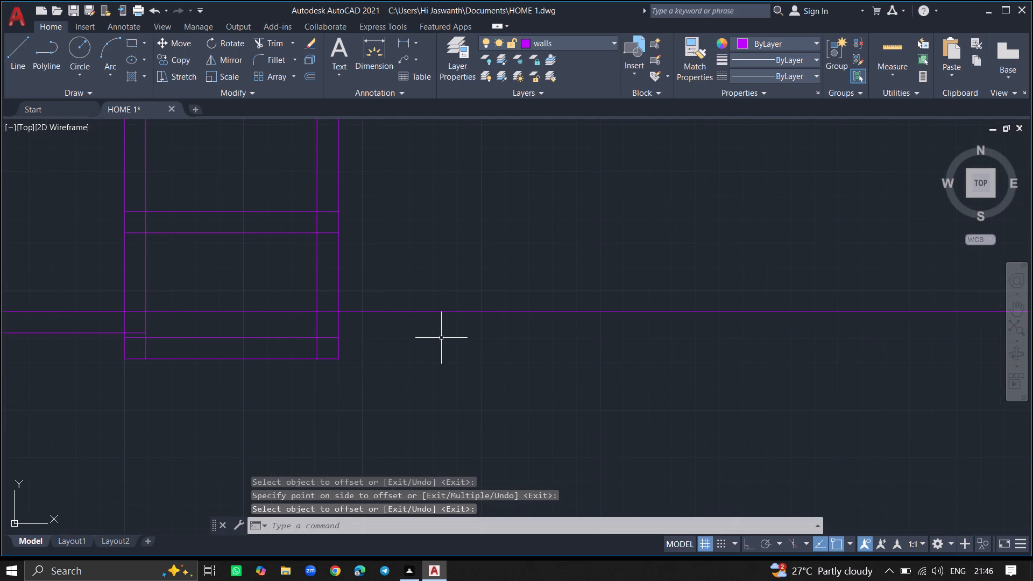
type("OFFSET")
key("Return")
key("9")
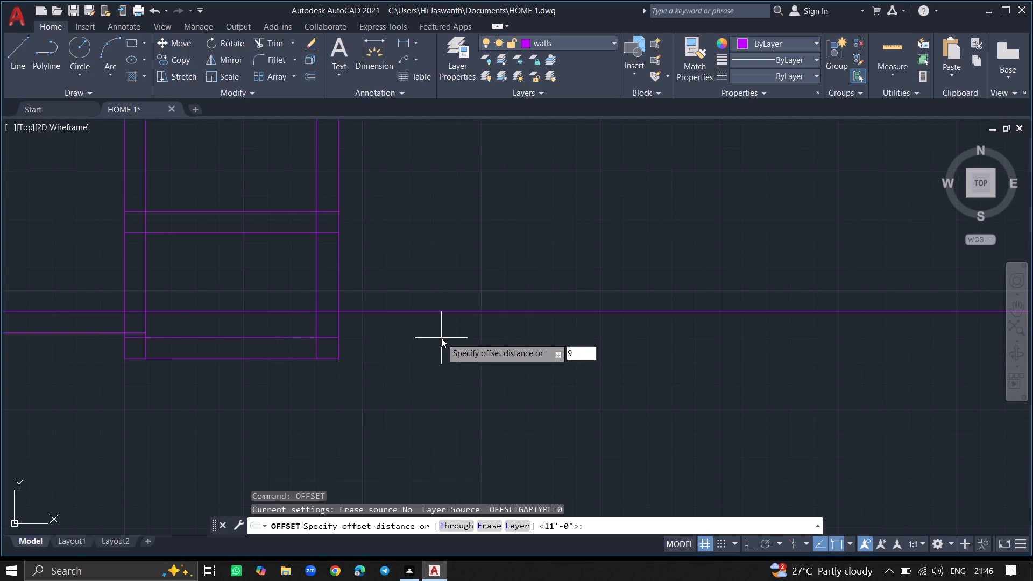
key("shift+quotedbl")
key("Return")
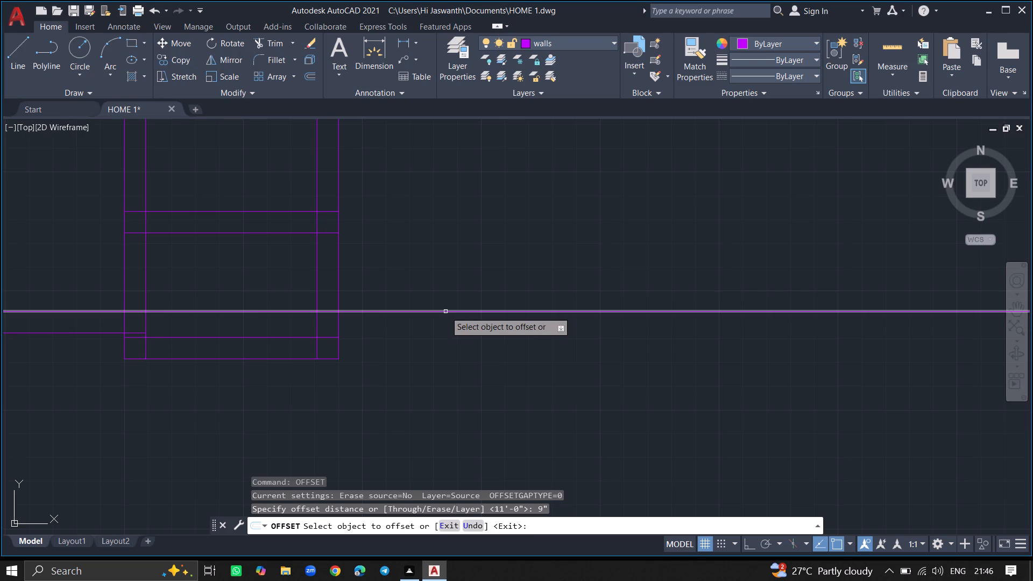
left_click(445, 311)
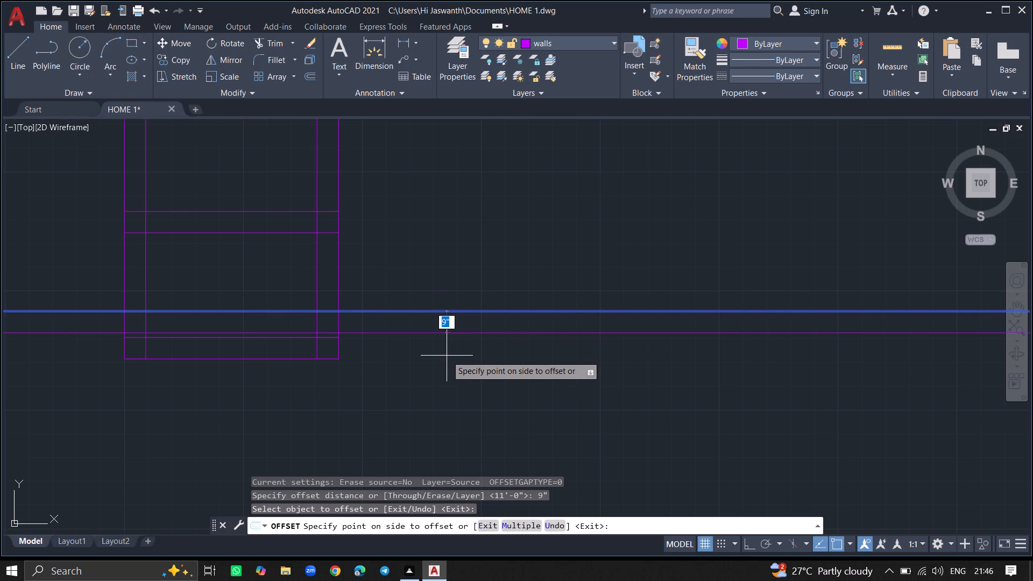
left_click(447, 356)
key("Return")
scroll(447, 356, "down", 4, "ctrl")
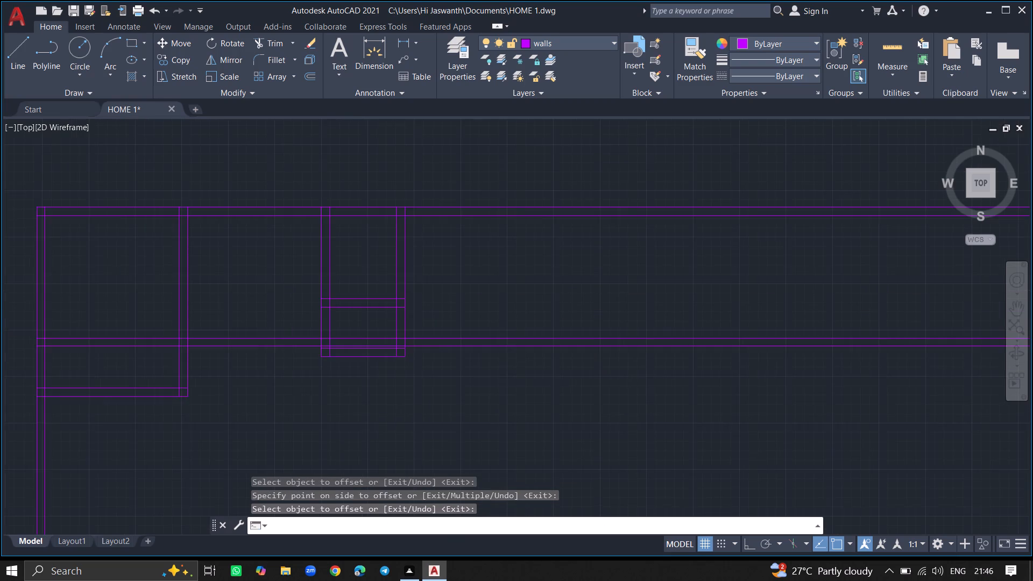
Offset the right-hand line of the third room's right wall 14'6" to the right to mark the fourth room's far wall.
type("OFFSET")
key("Return")
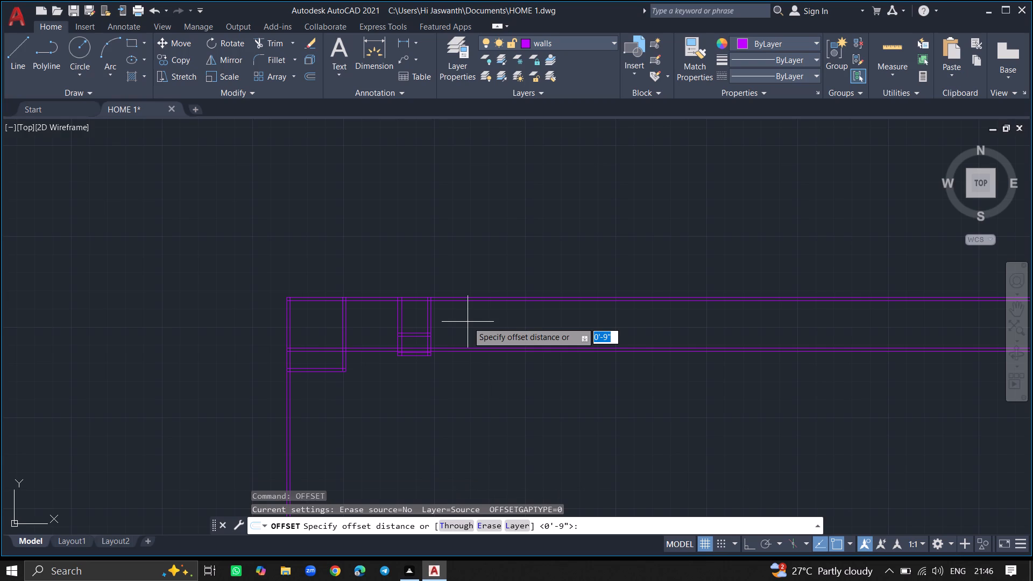
type("14'6\"")
key("Return")
scroll(468, 322, "up", 4, "ctrl")
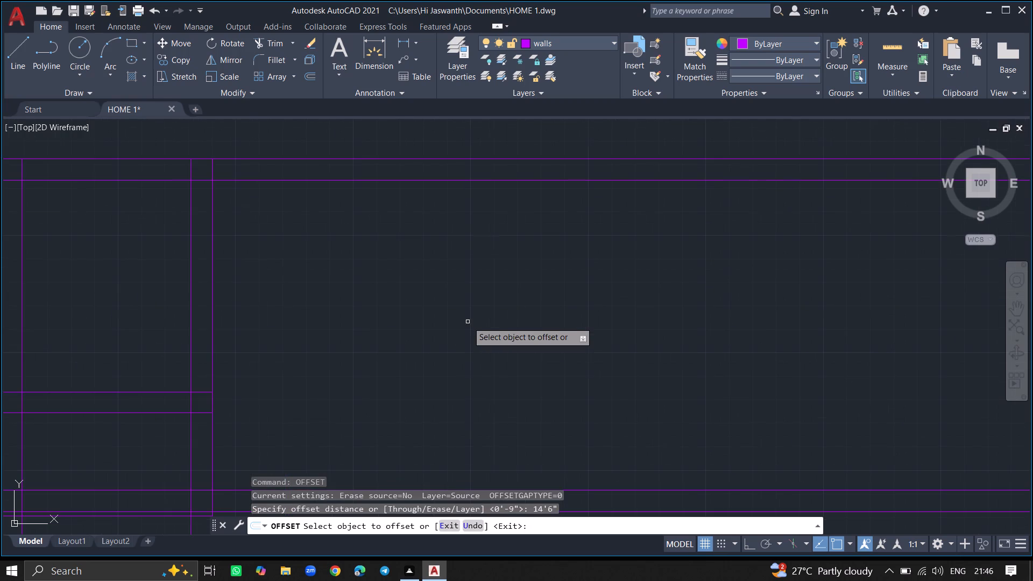
left_click(212, 263)
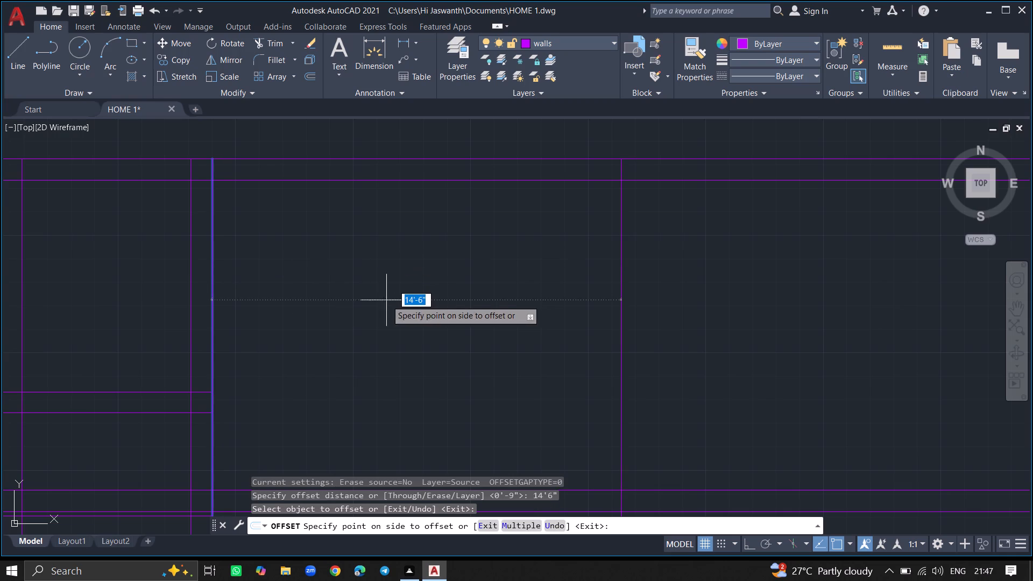
key("Return")
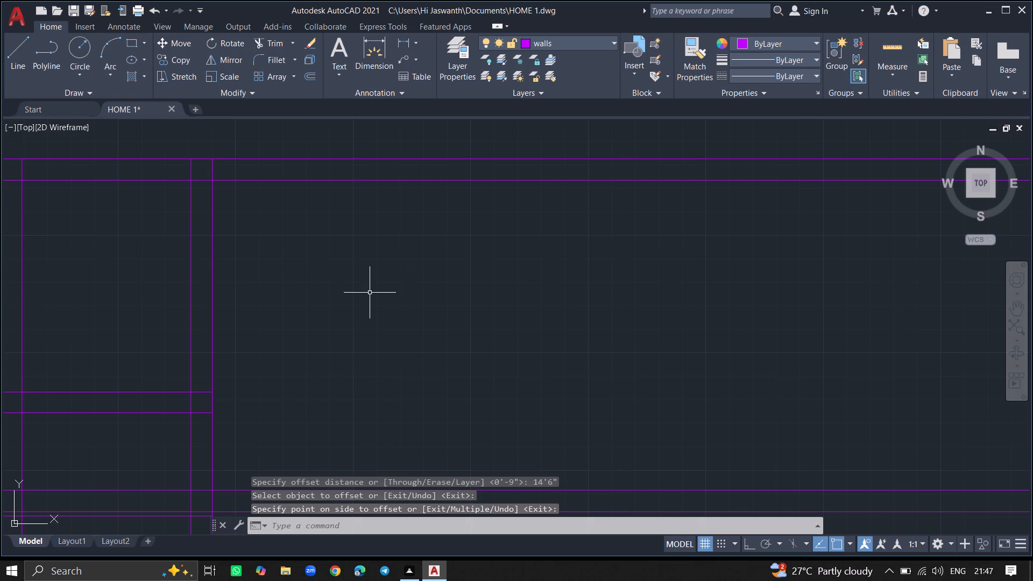
type("OFFSET")
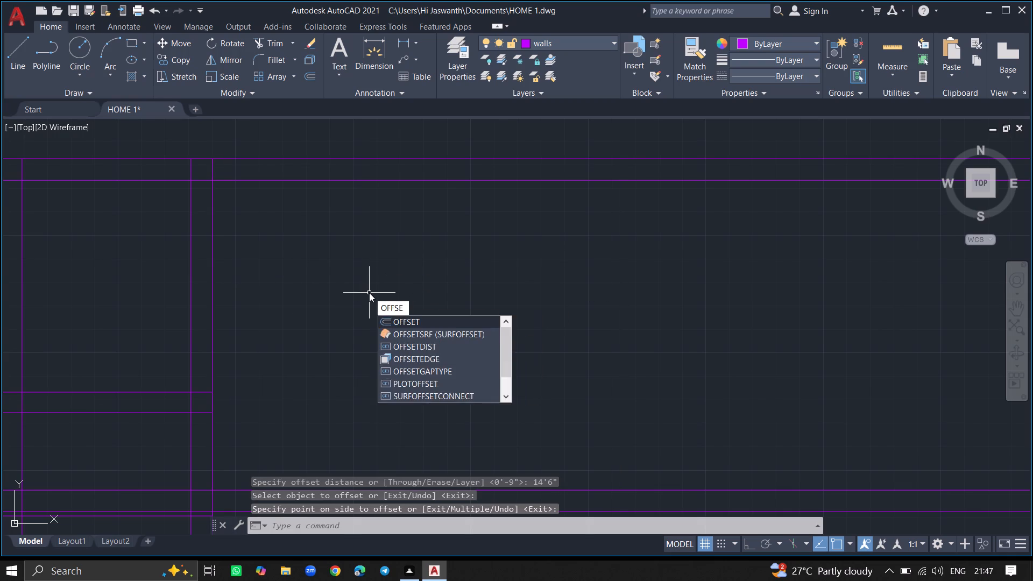
key("Return")
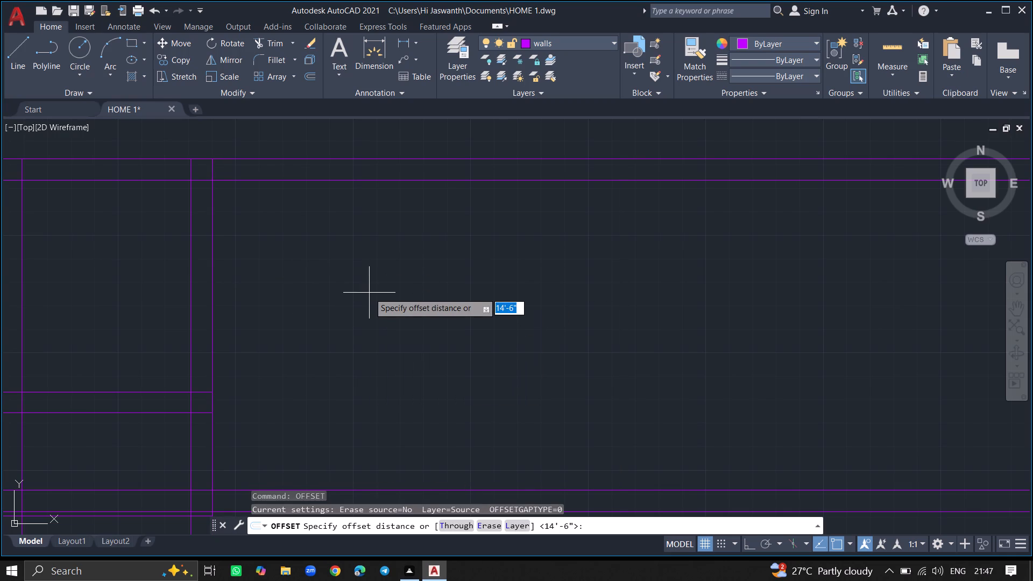
key("Return")
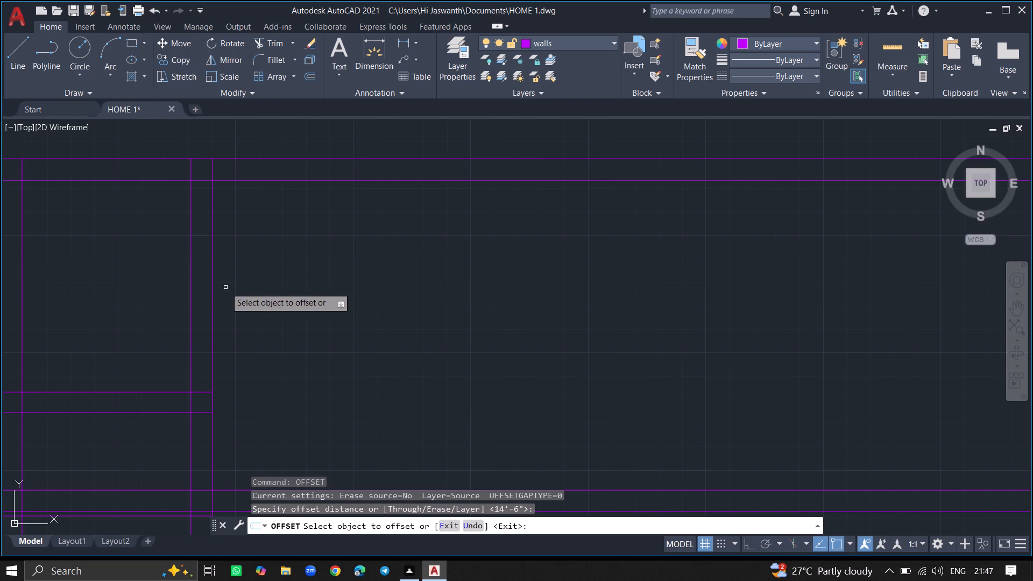
left_click(214, 294)
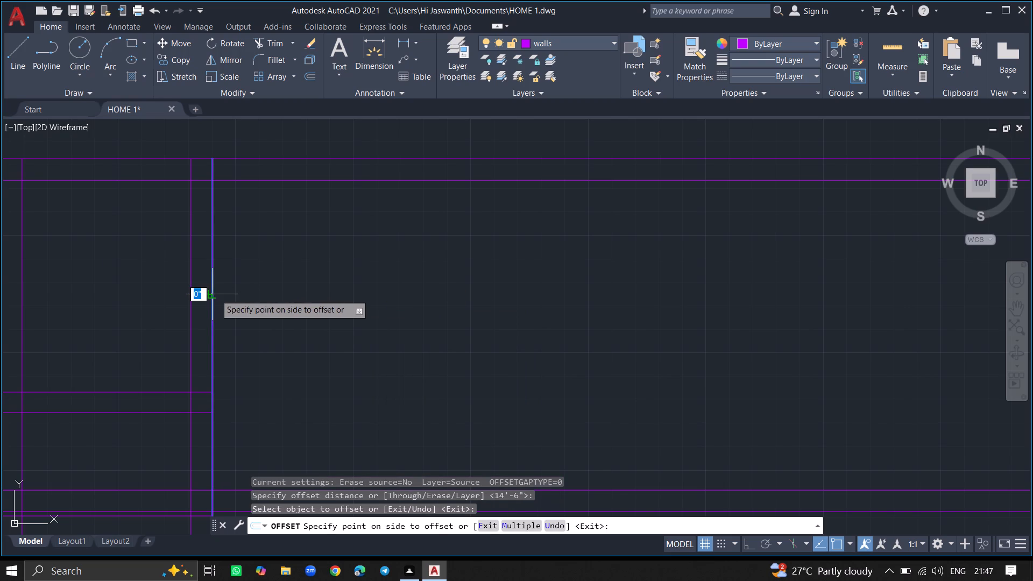
left_click(335, 302)
key("Return")
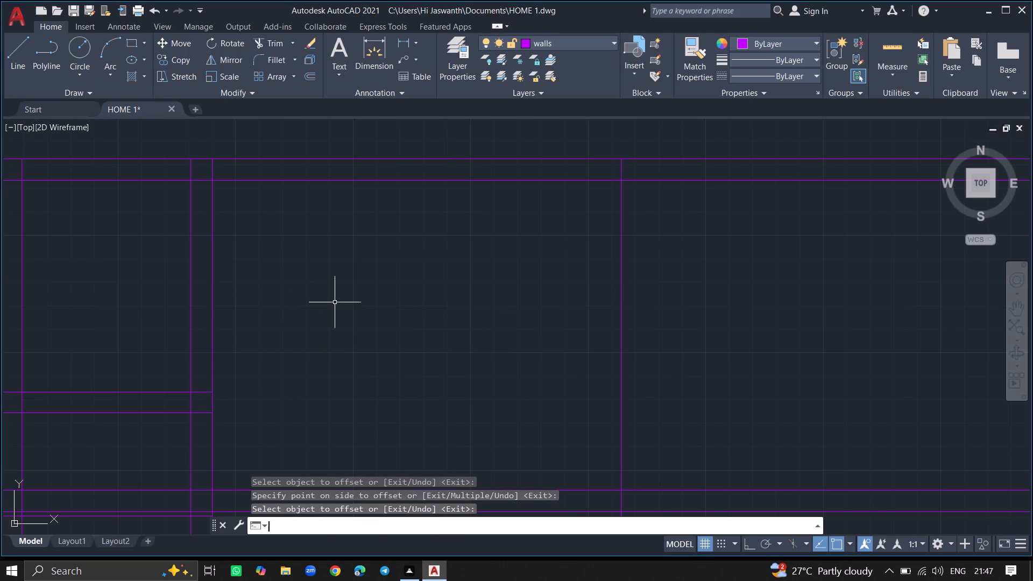
Offset the new vertical line 9" to the right to give the fourth room's far wall its thickness.
key("o")
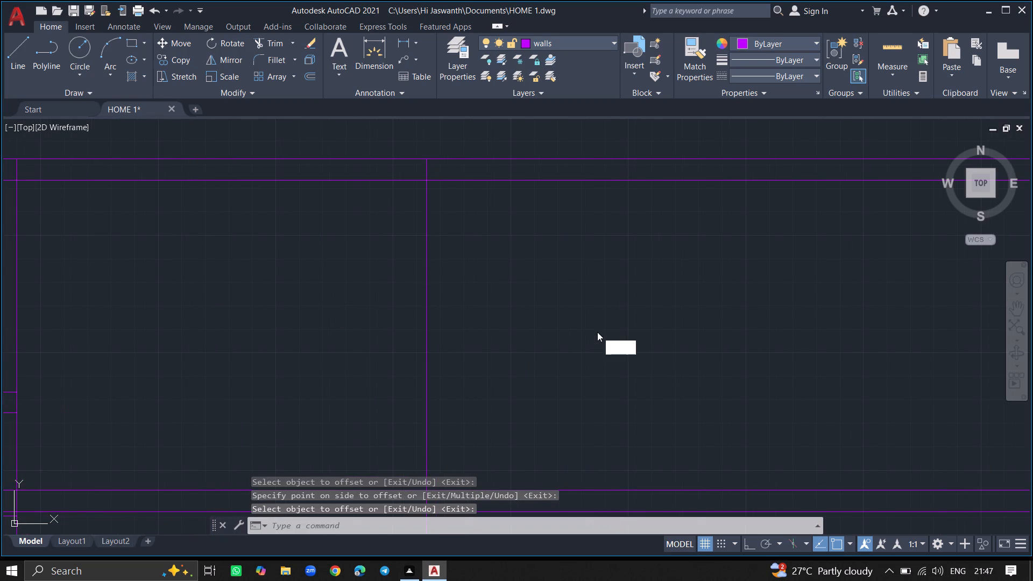
type("FFSET")
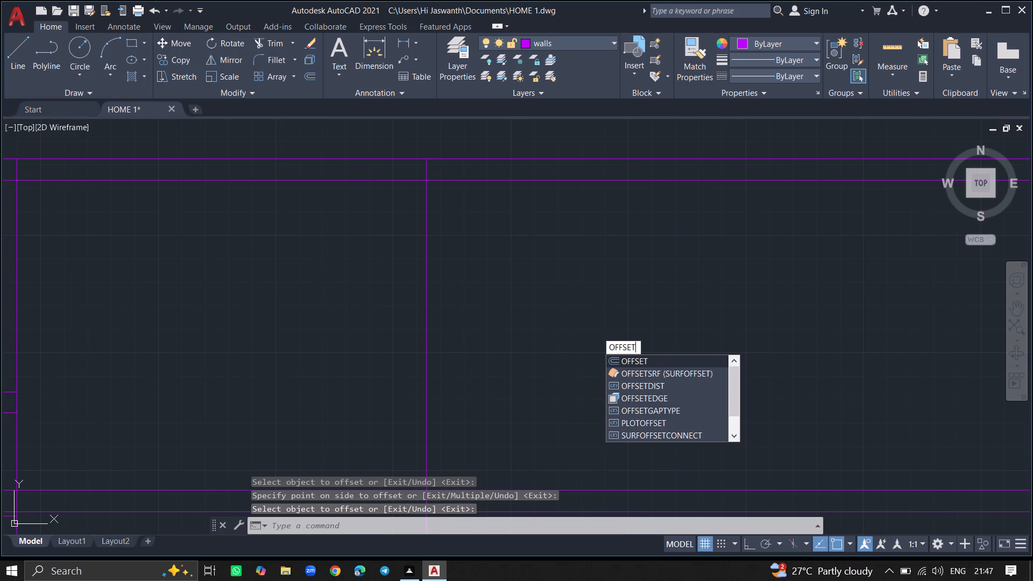
key("Return")
type("9\"")
key("Return")
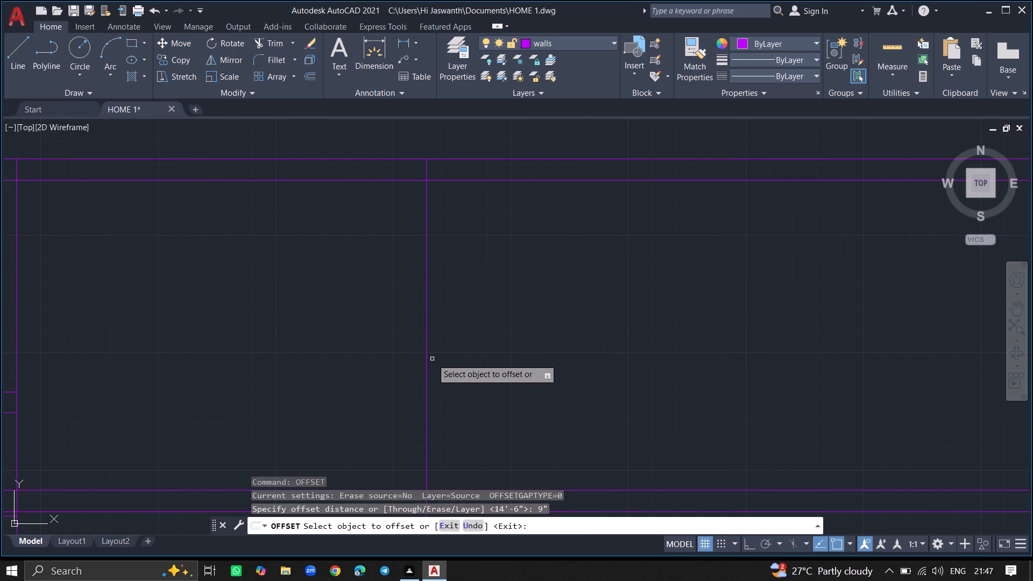
left_click(427, 363)
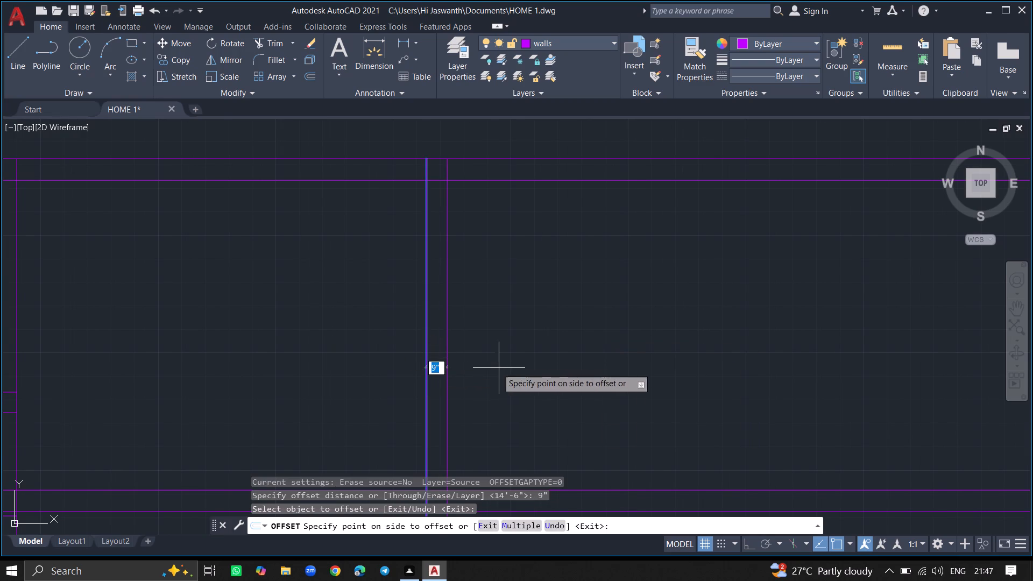
left_click(501, 368)
key("Return")
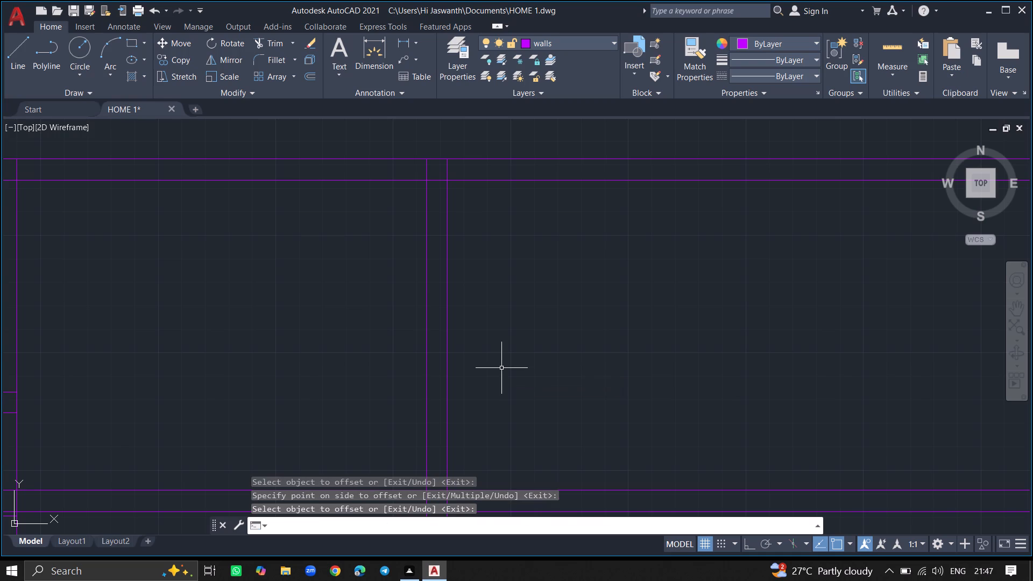
Trim both top outer wall lines and both lower wall lines where they extend beyond the fourth room's right wall.
scroll(501, 368, "down", 5, "ctrl")
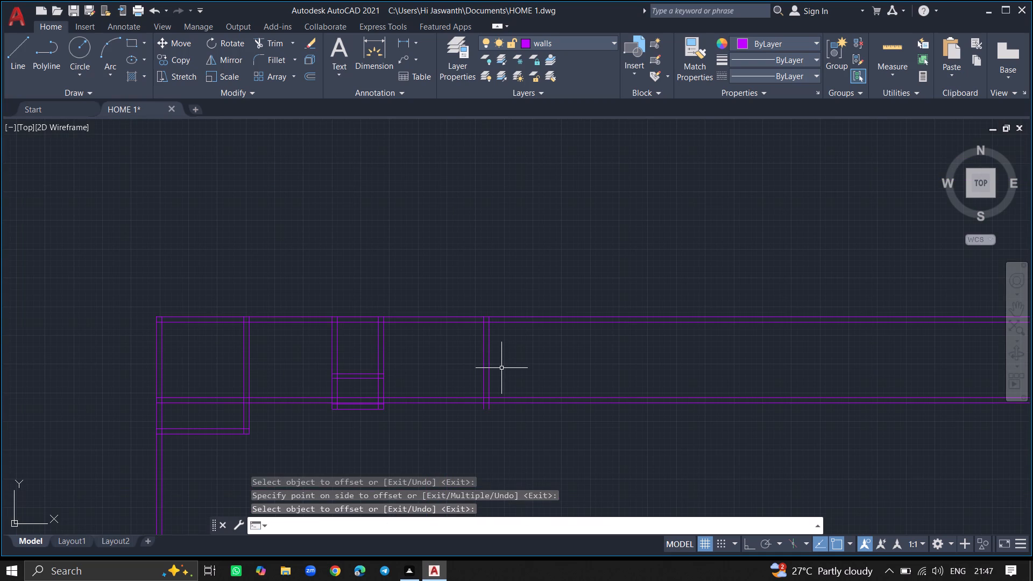
type("TRIM")
key("Return")
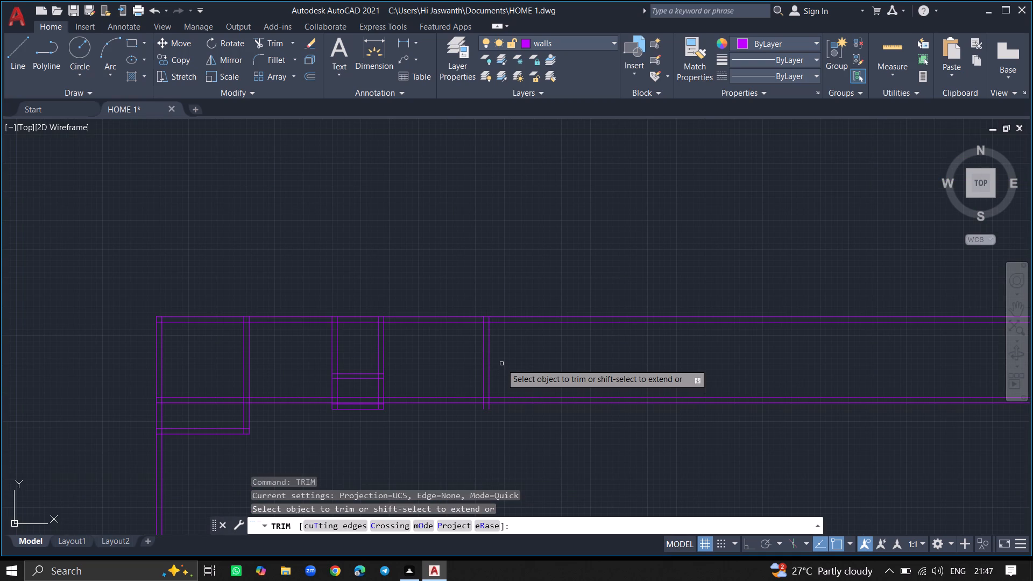
scroll(502, 335, "up", 5, "ctrl")
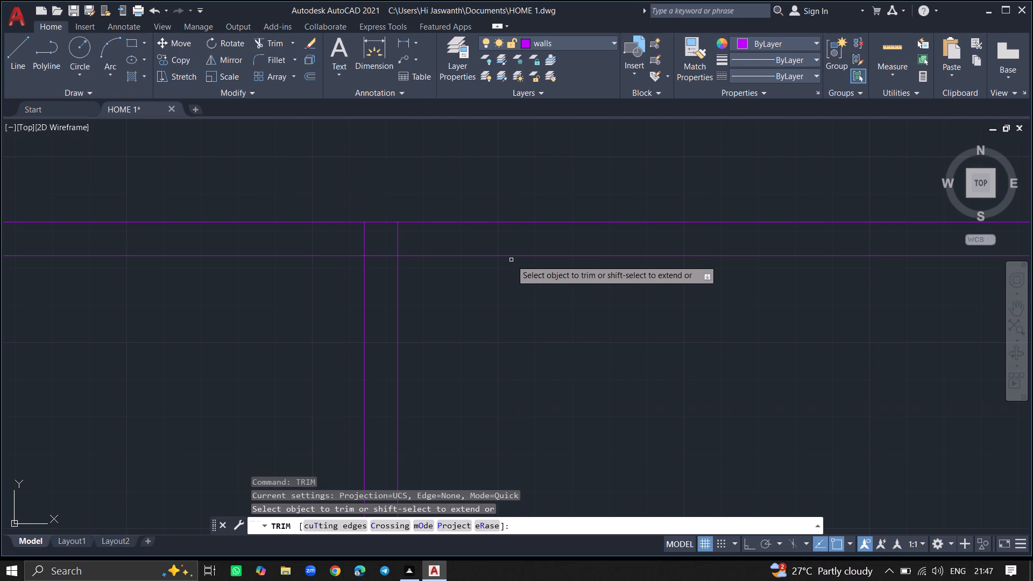
left_click(512, 255)
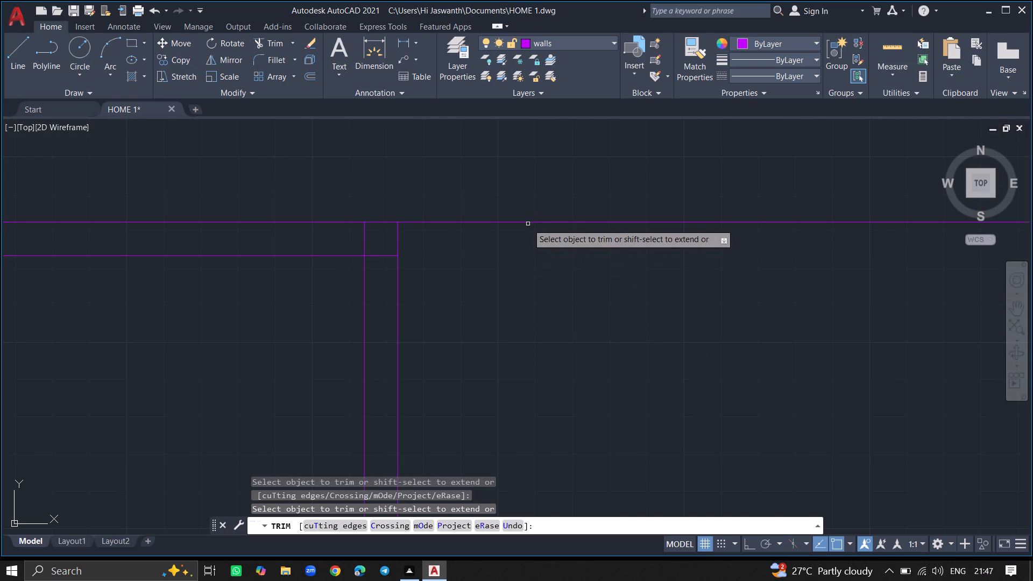
left_click(528, 222)
scroll(528, 222, "down", 6, "ctrl")
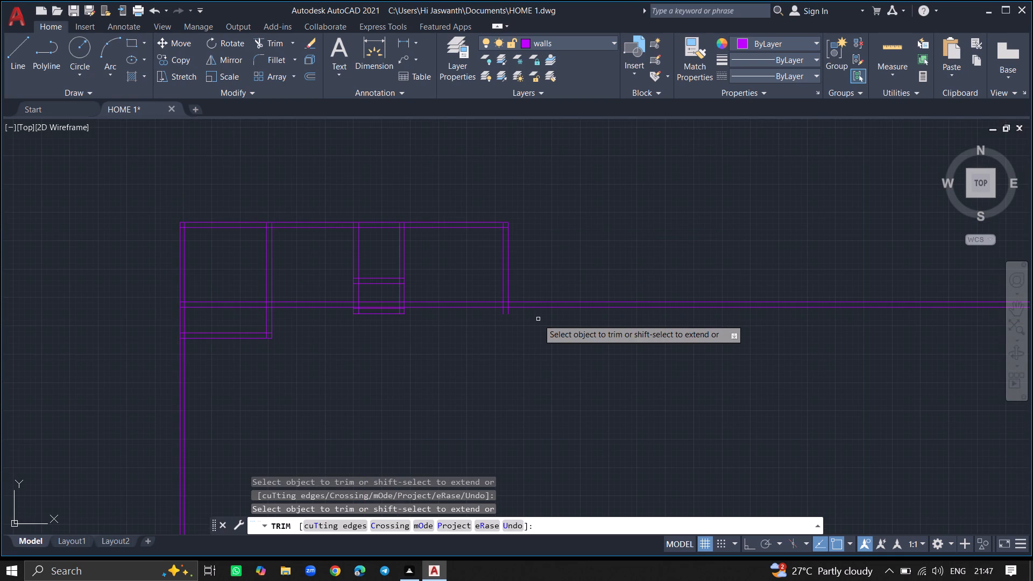
scroll(538, 319, "up", 6, "ctrl")
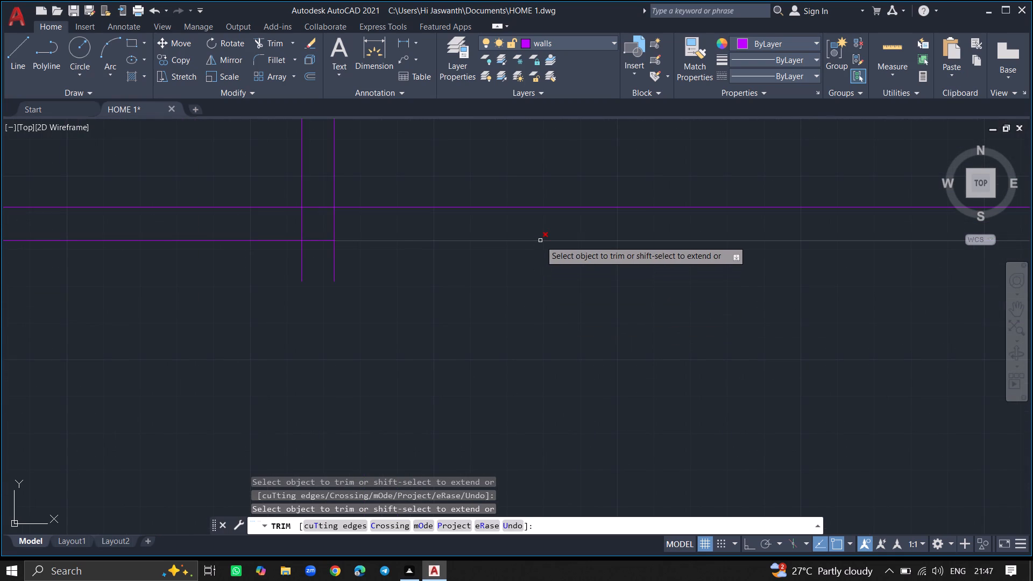
left_click(540, 240)
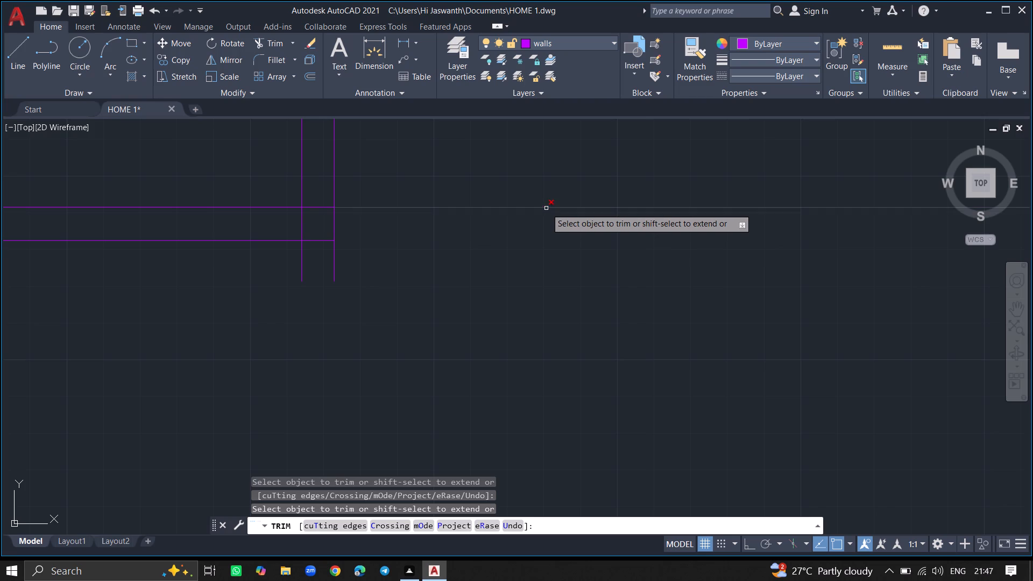
left_click(546, 208)
key("Return")
Trim the two long horizontal wall lines where they cross the small space below the third room.
scroll(546, 208, "down", 5, "ctrl")
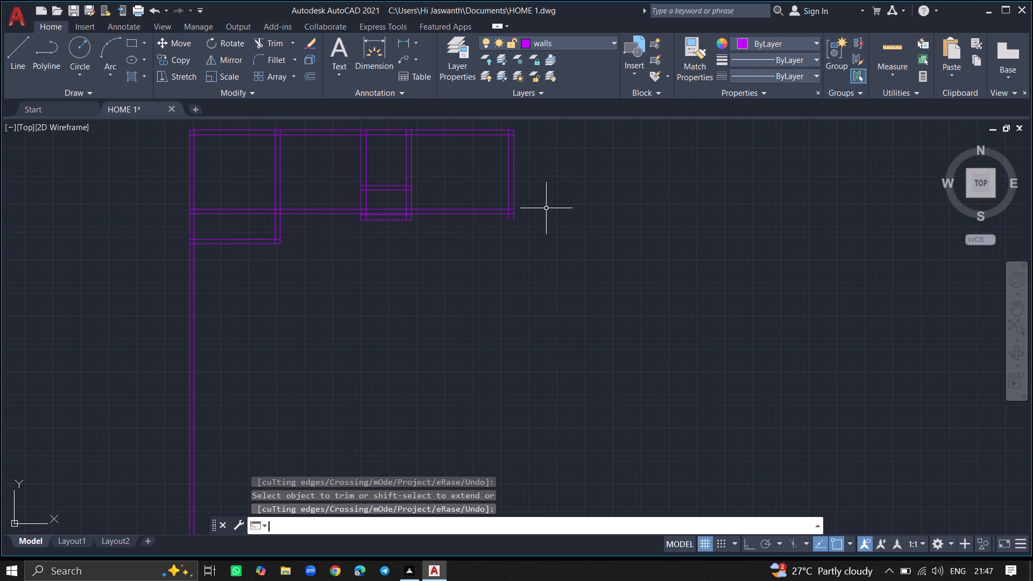
scroll(313, 204, "up", 4, "ctrl")
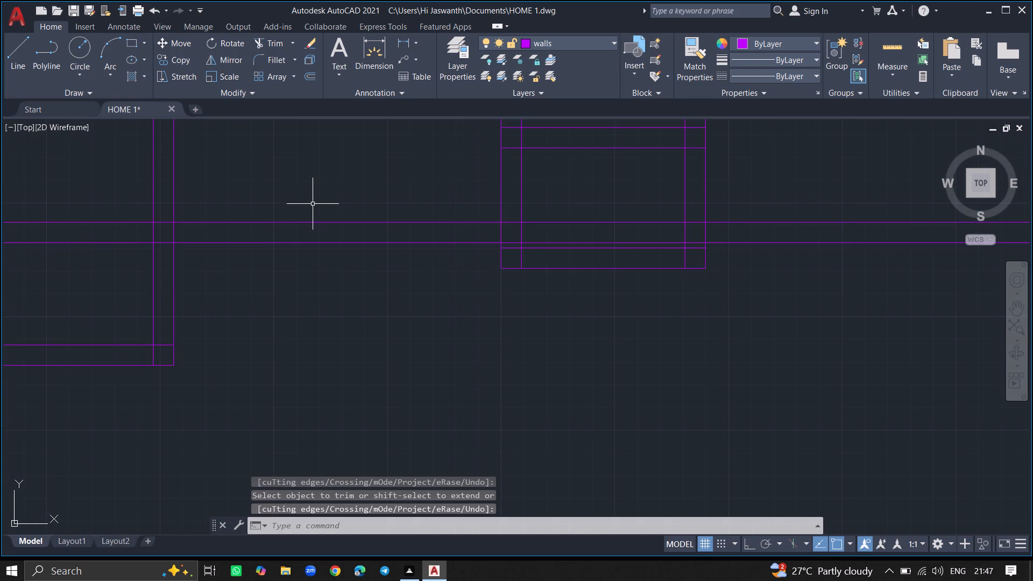
scroll(313, 204, "down", 5, "ctrl")
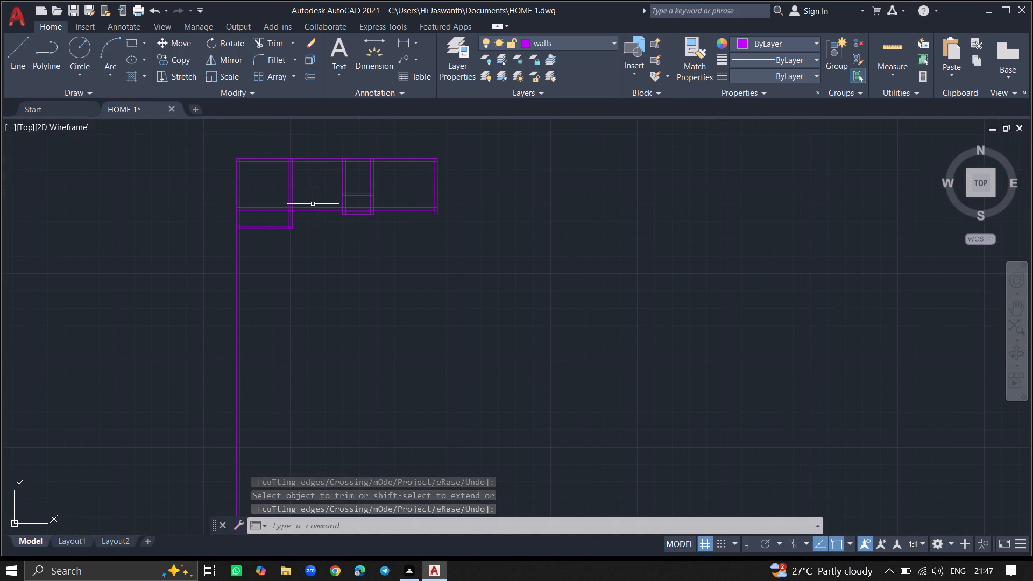
scroll(357, 217, "up", 5, "ctrl")
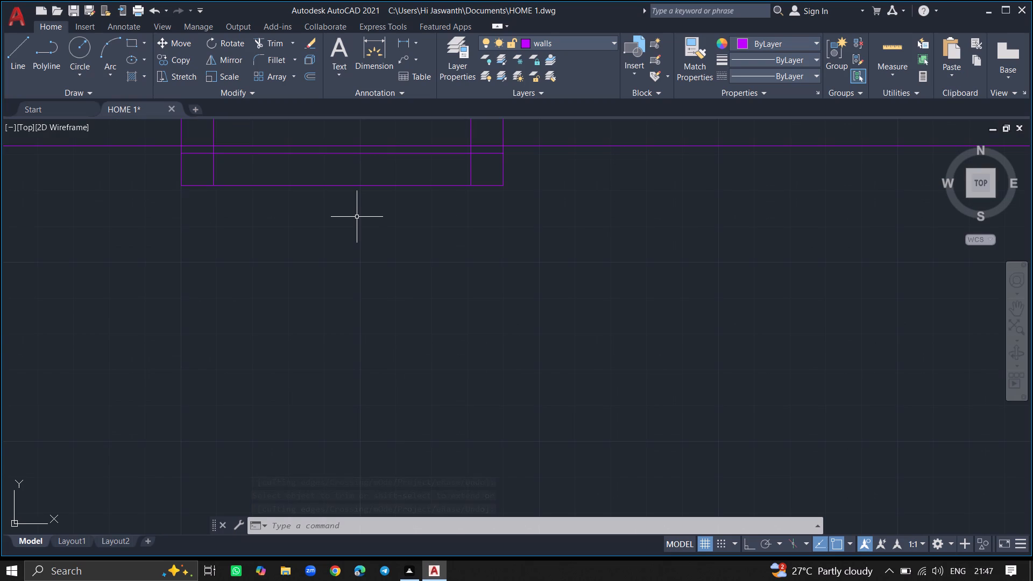
scroll(357, 217, "down", 3, "ctrl")
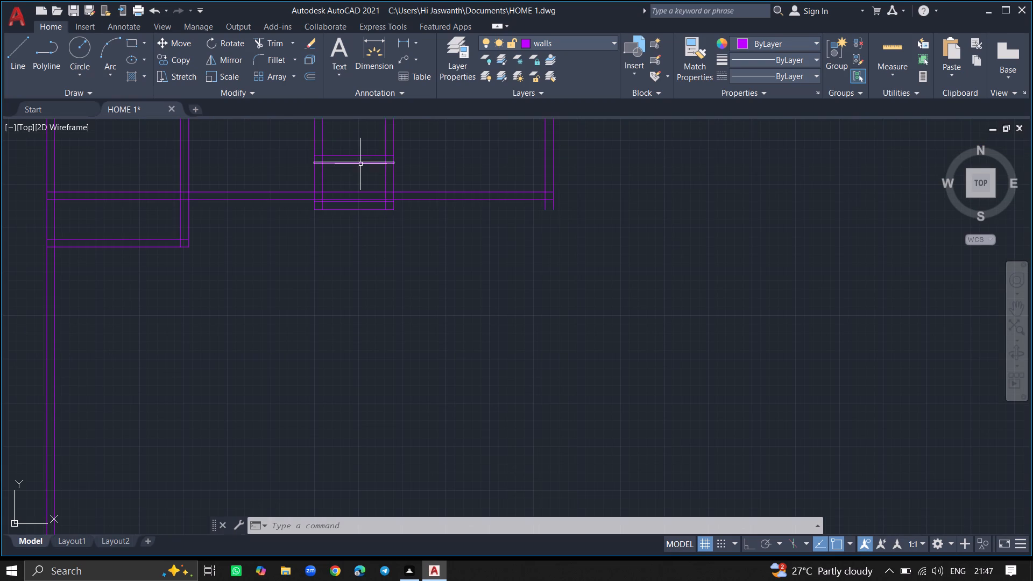
scroll(360, 164, "up", 3, "ctrl")
type("TRIN")
key("BackSpace")
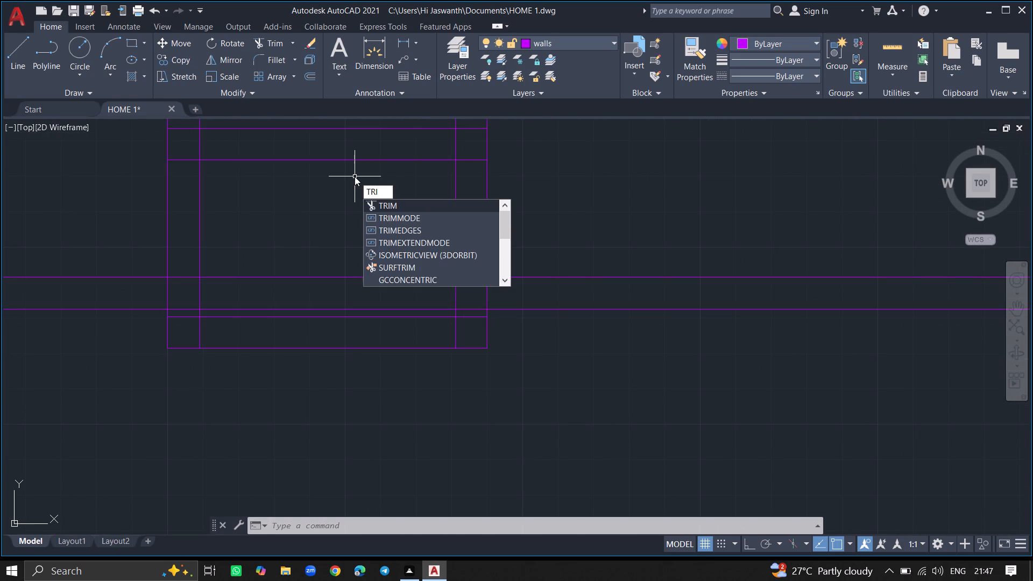
left_click(386, 206)
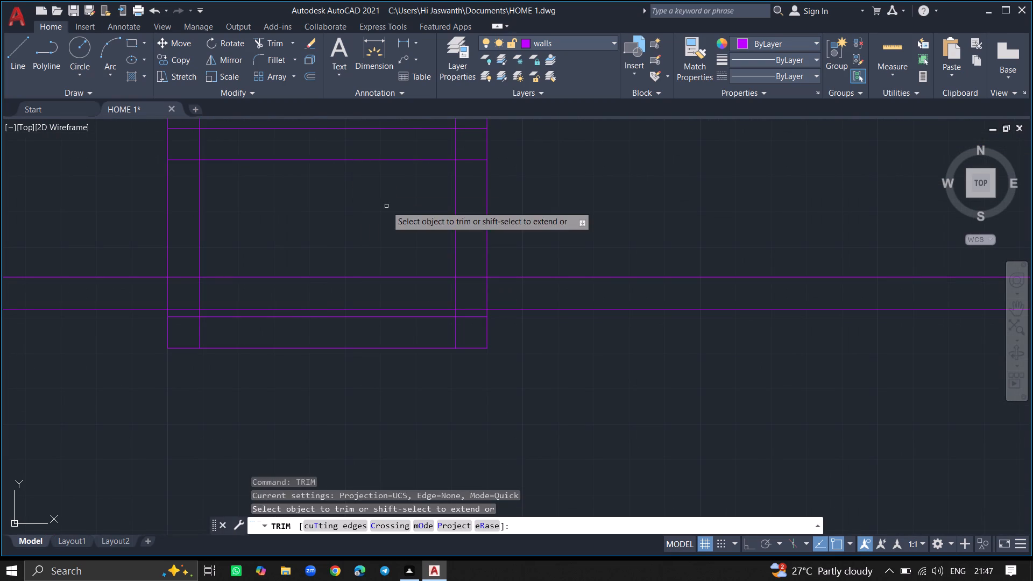
left_click(365, 280)
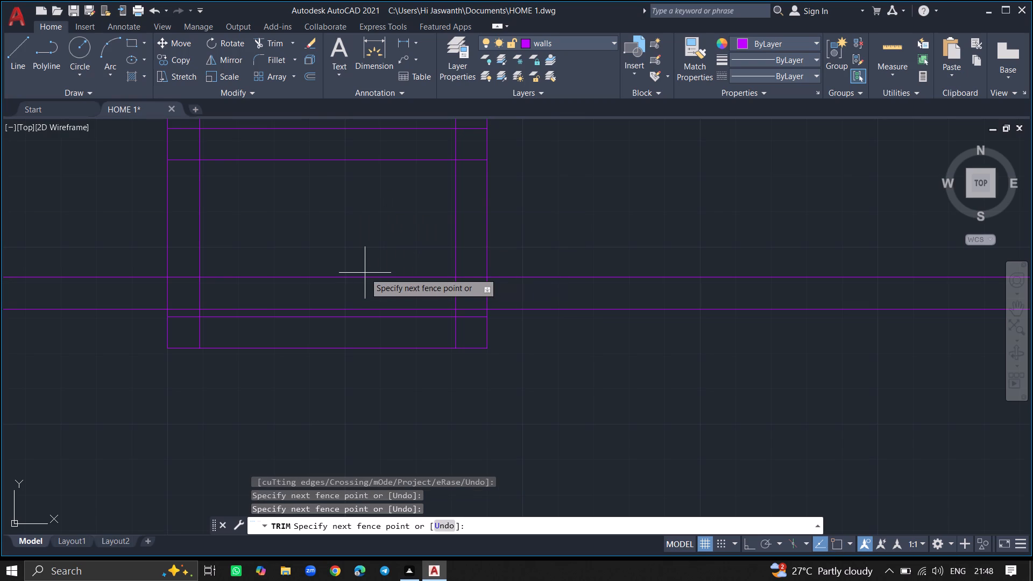
left_click(365, 270)
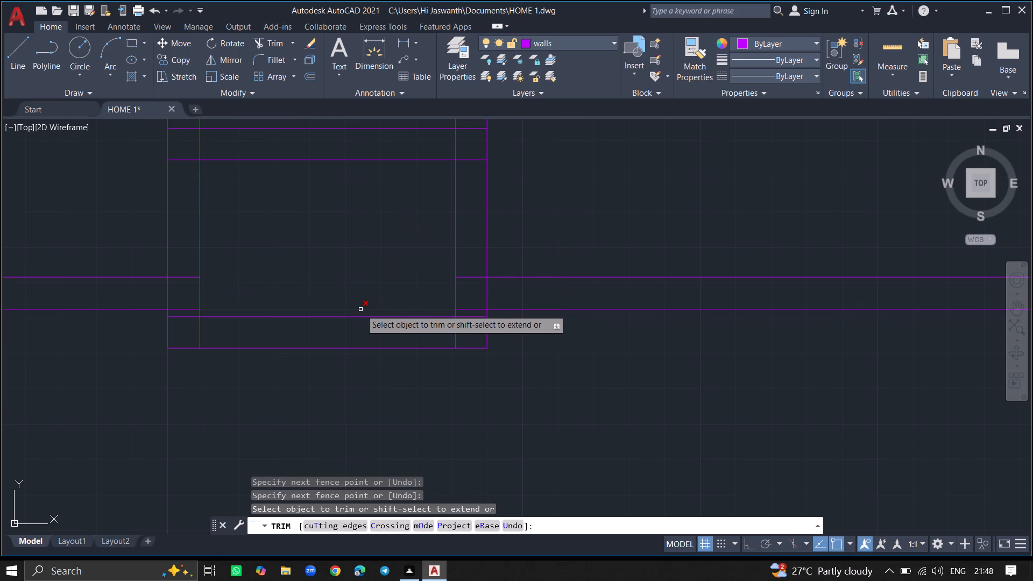
left_click(360, 309)
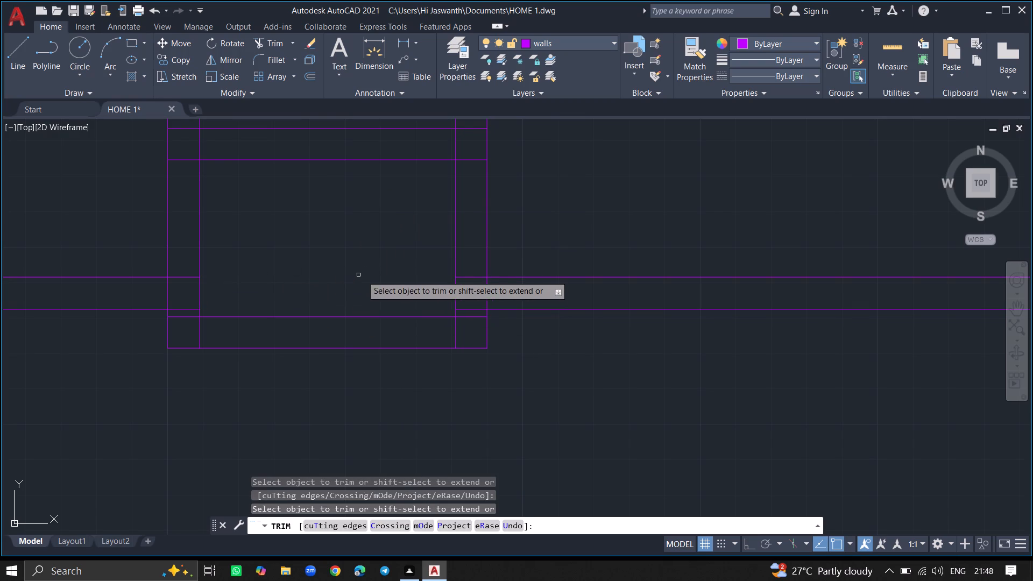
key("Return")
Trim the two horizontal wall lines crossing the first room, including their short remnants inside its left wall.
scroll(404, 280, "down", 1, "ctrl")
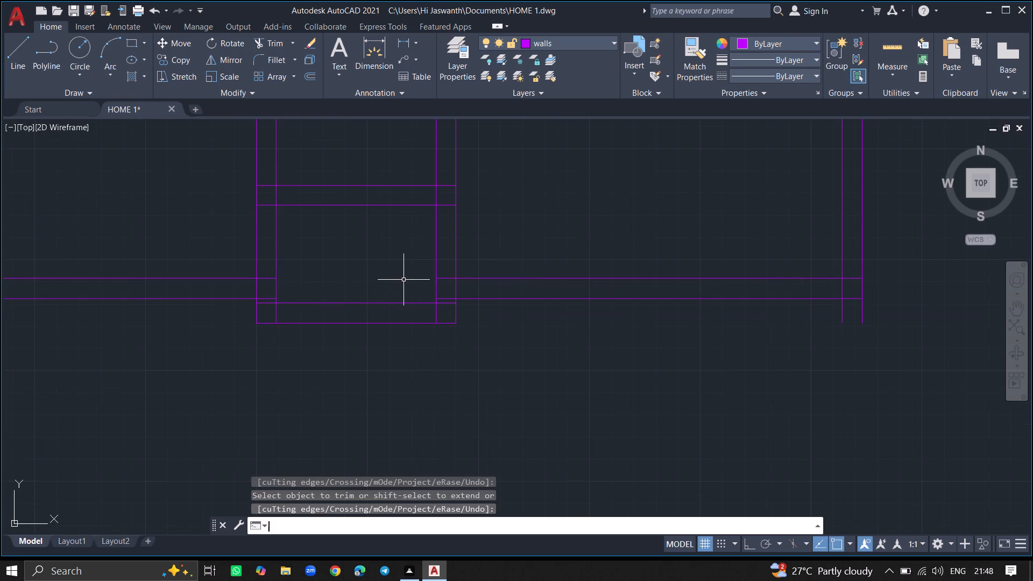
scroll(573, 238, "down", 4, "ctrl")
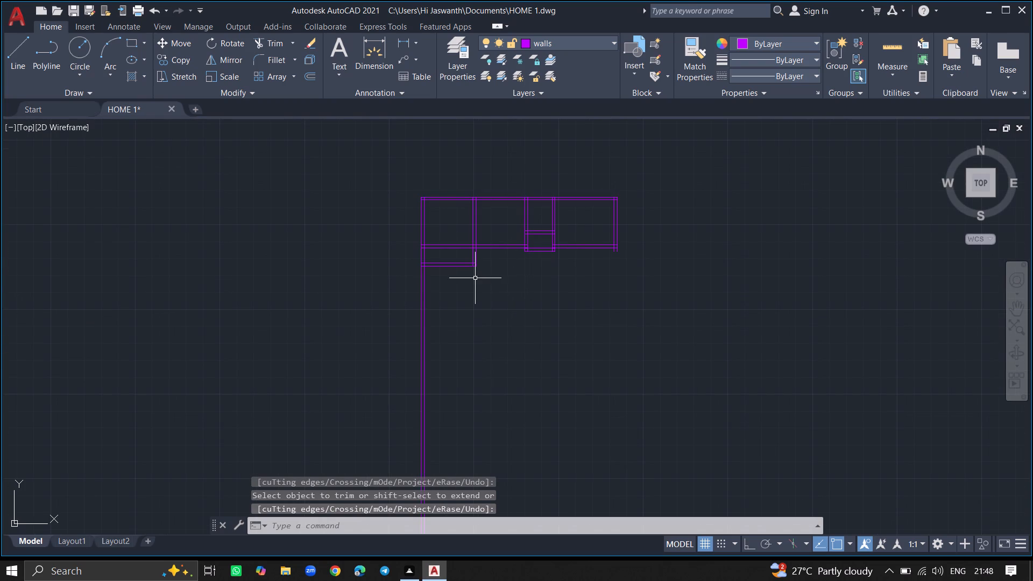
scroll(439, 224, "up", 4, "ctrl")
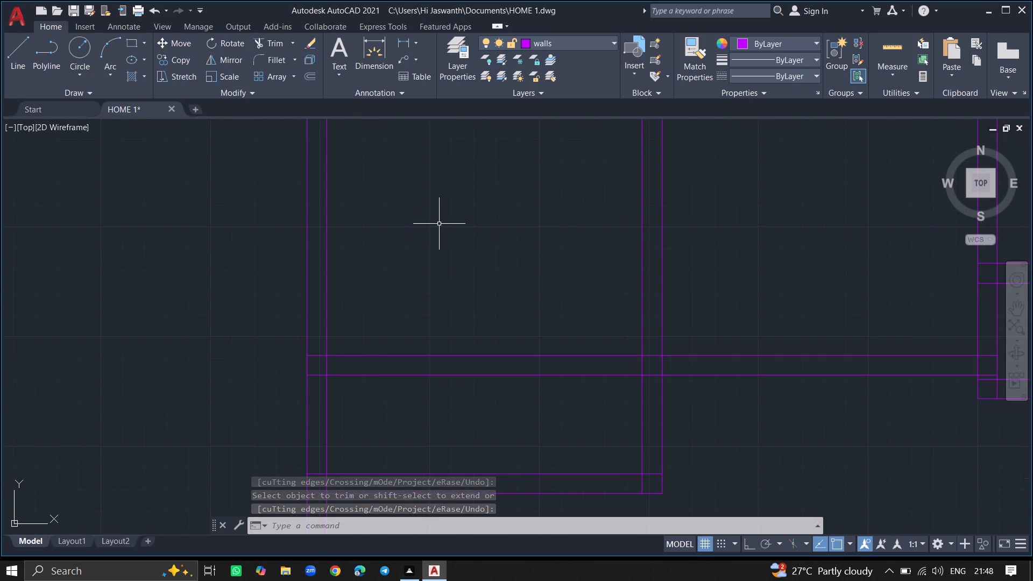
type("TRIM")
key("Return")
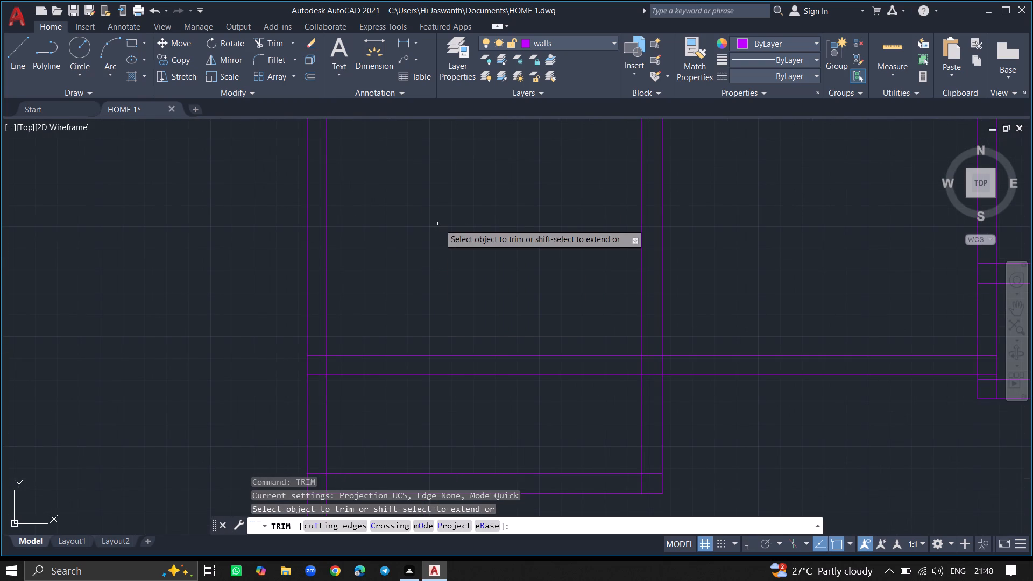
left_click(455, 355)
left_click(455, 375)
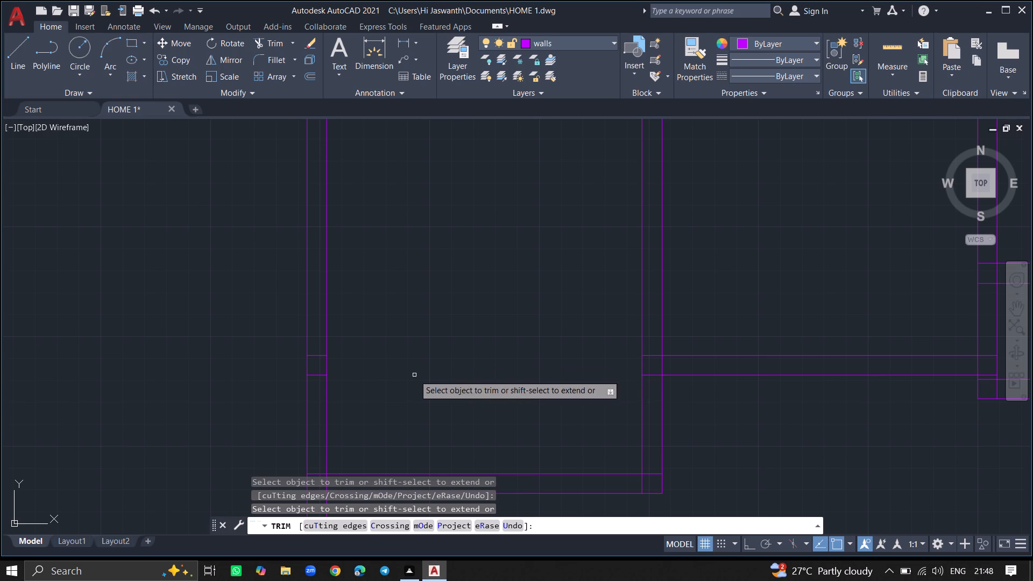
left_click(317, 375)
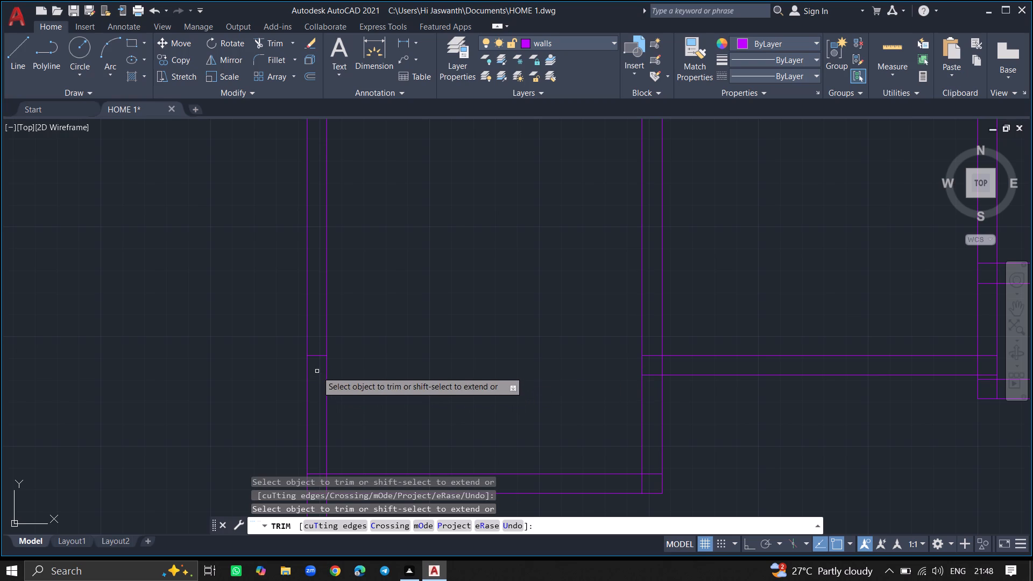
left_click(321, 356)
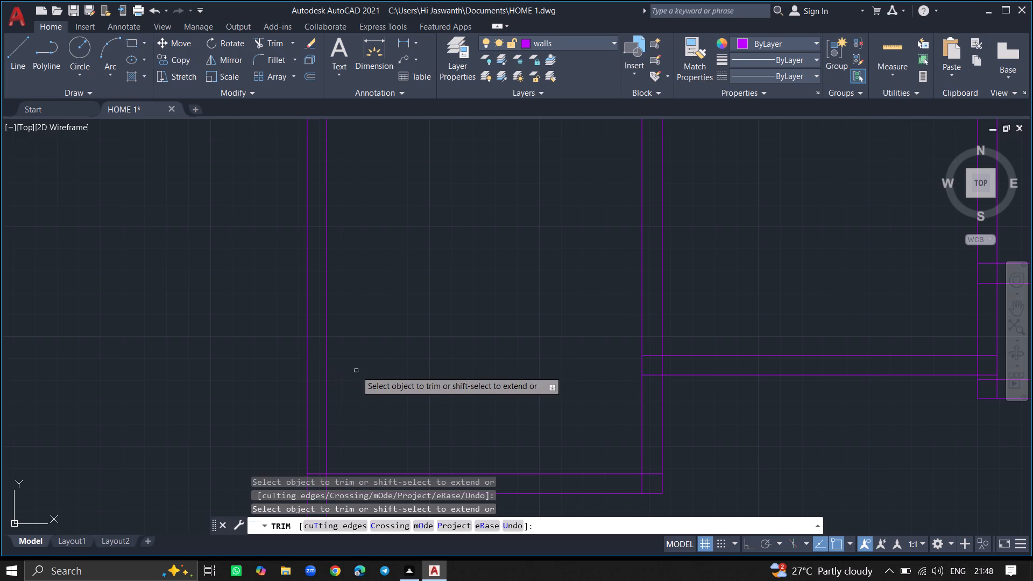
key("Return")
Offset the inner line of the long left wall 13' to the right to mark the right side of the room below the first.
scroll(356, 371, "down", 3, "ctrl")
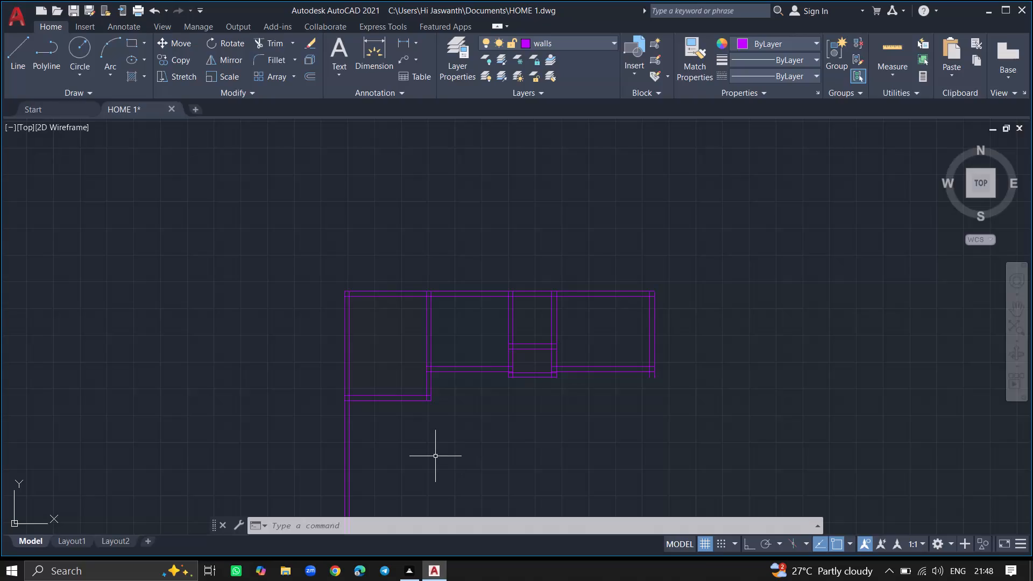
type("OF")
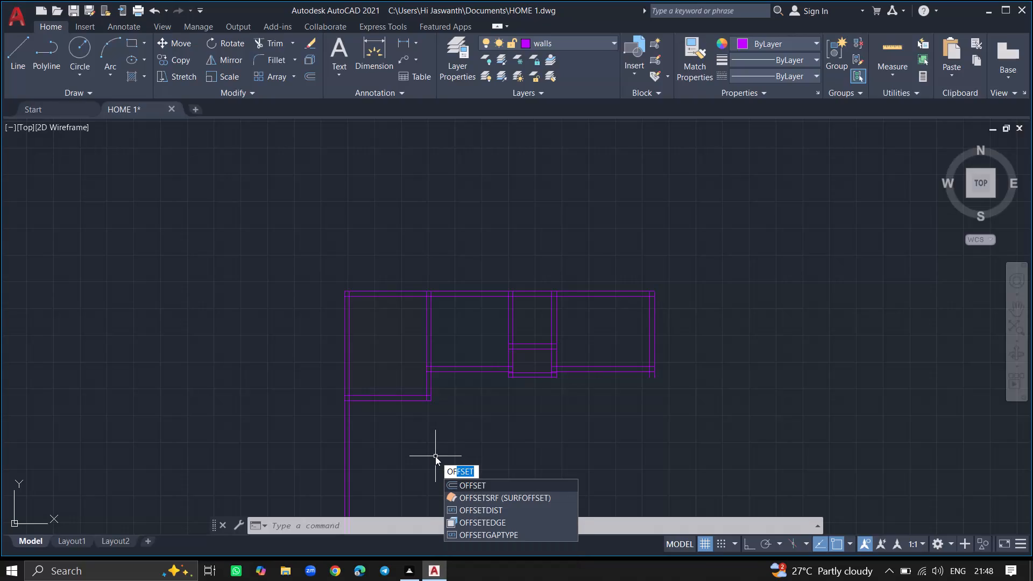
left_click(459, 483)
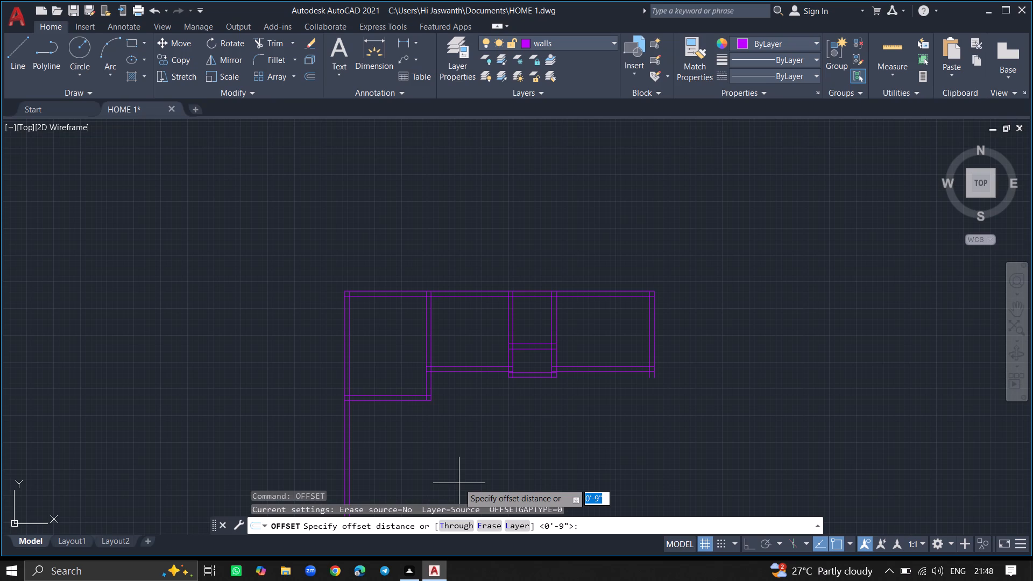
type("13")
key("apostrophe")
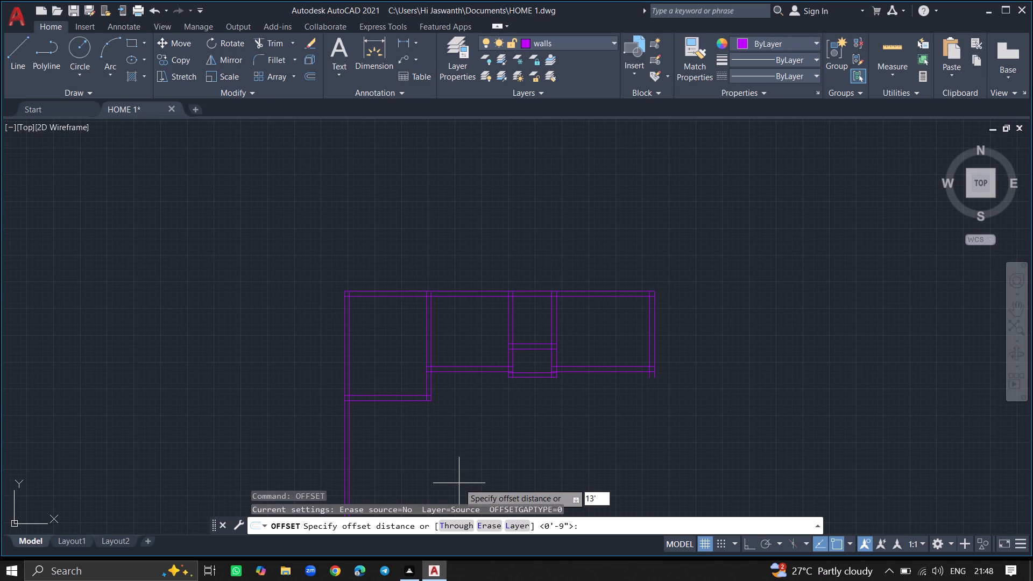
key("Return")
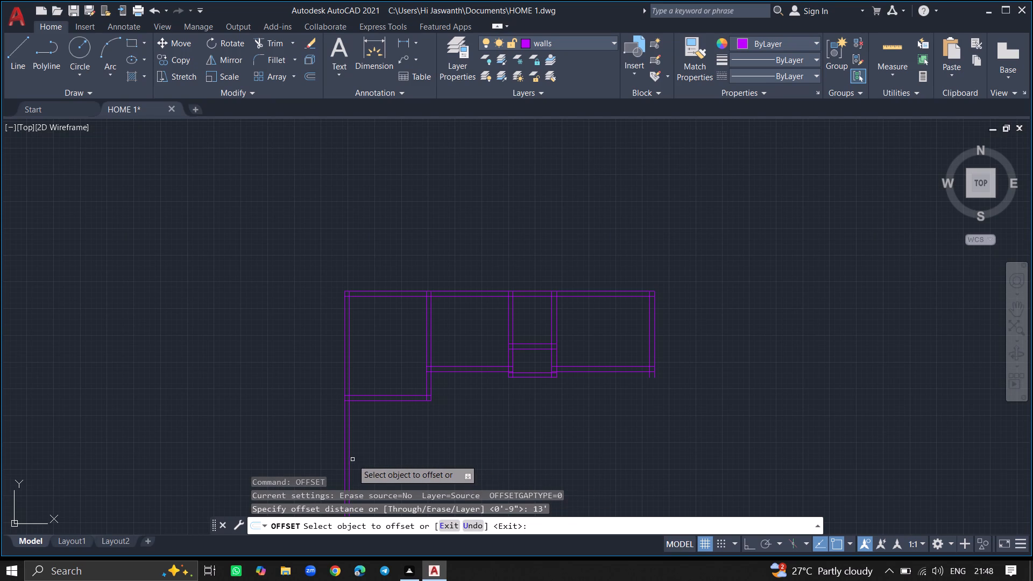
left_click(349, 458)
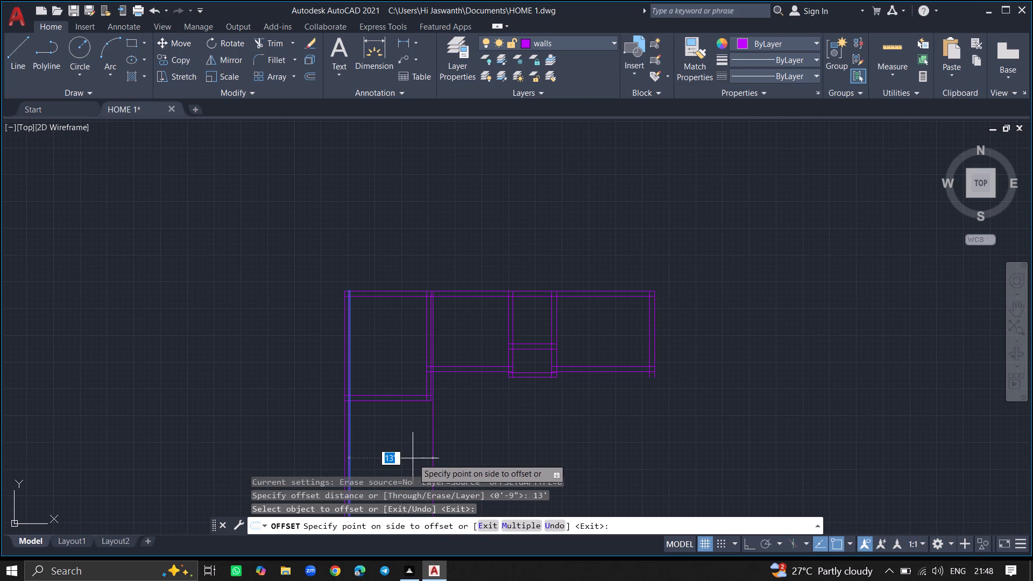
left_click(413, 458)
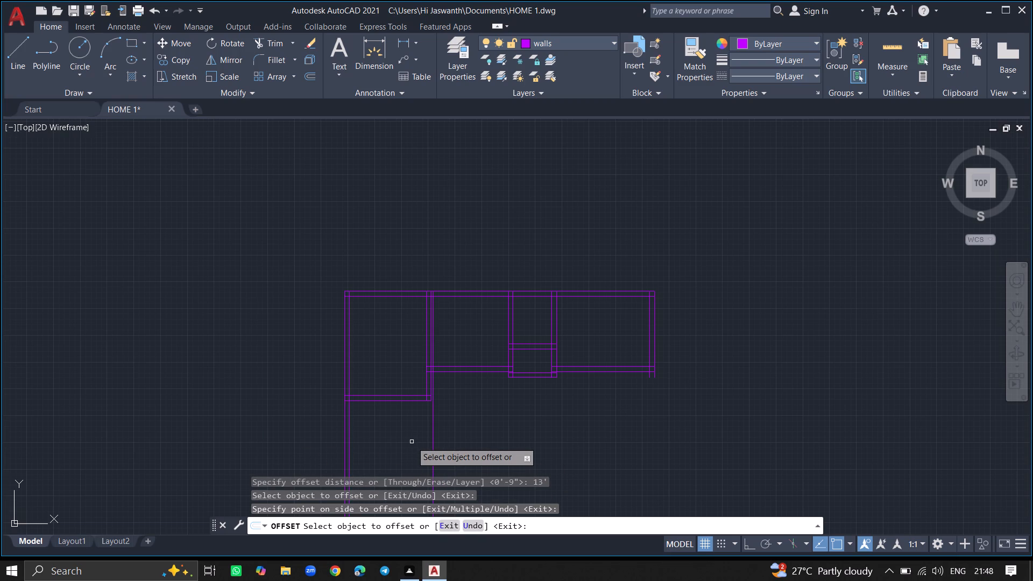
scroll(412, 442, "up", 1, "ctrl")
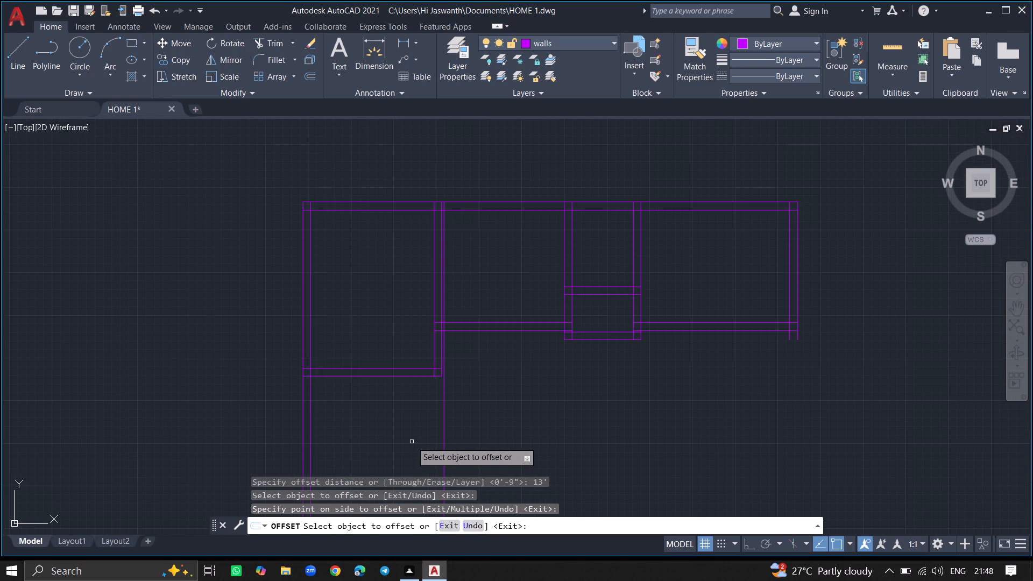
key("Escape")
Offset the new vertical line 9" to the right to give the lower room's right wall its thickness.
type("OFFSET")
key("Return")
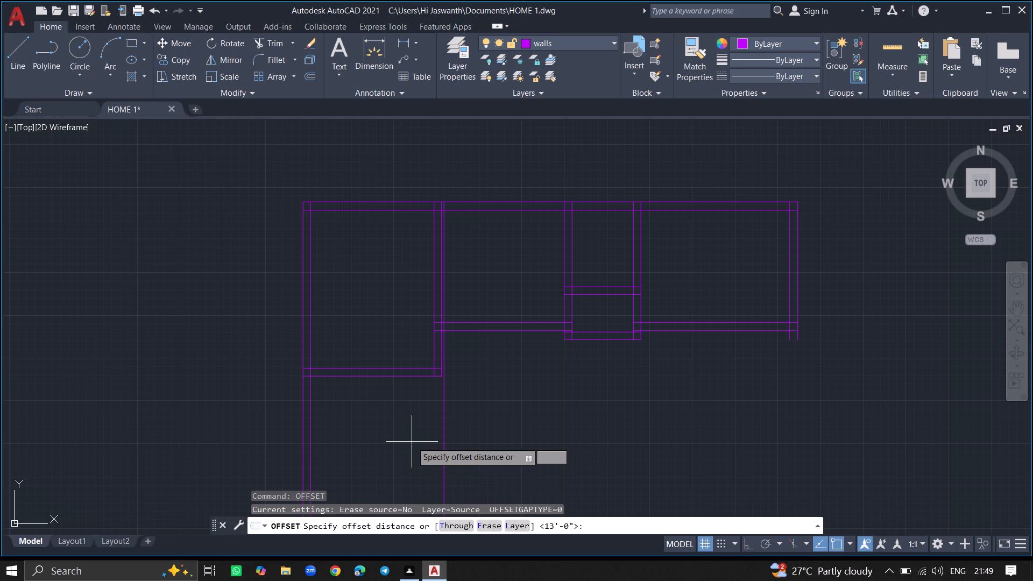
key("9")
key("shift+quotedbl")
key("Return")
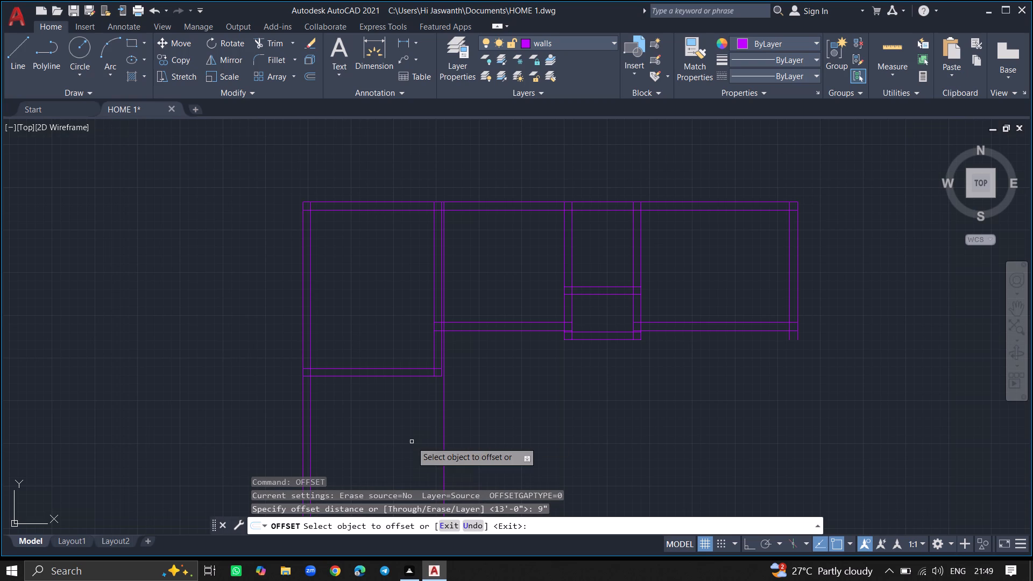
left_click(445, 445)
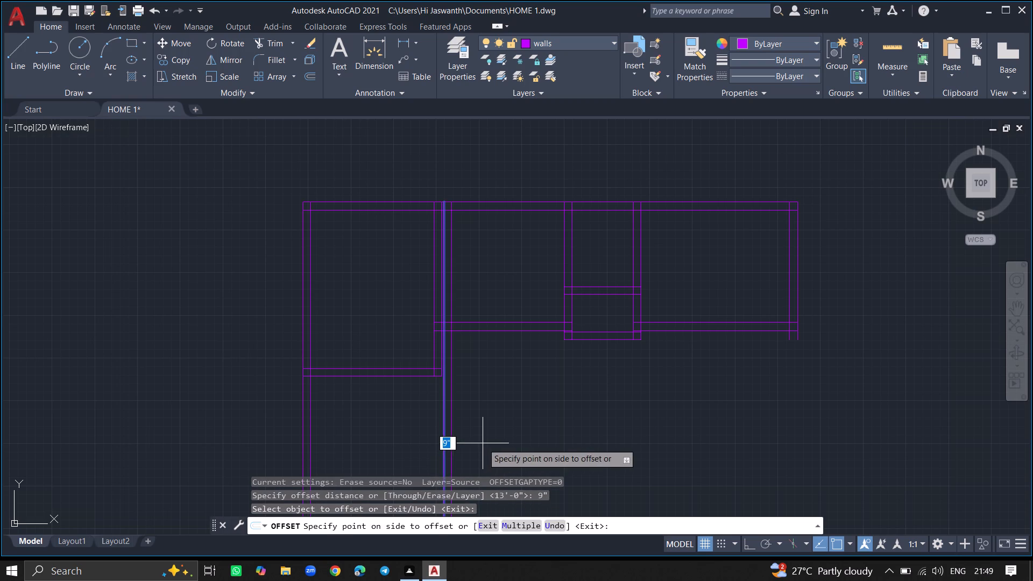
left_click(483, 443)
key("Return")
Offset the lower line of the first room's bottom wall 12'2" downward to mark the lower room's bottom wall.
type("OFFSET")
key("Return")
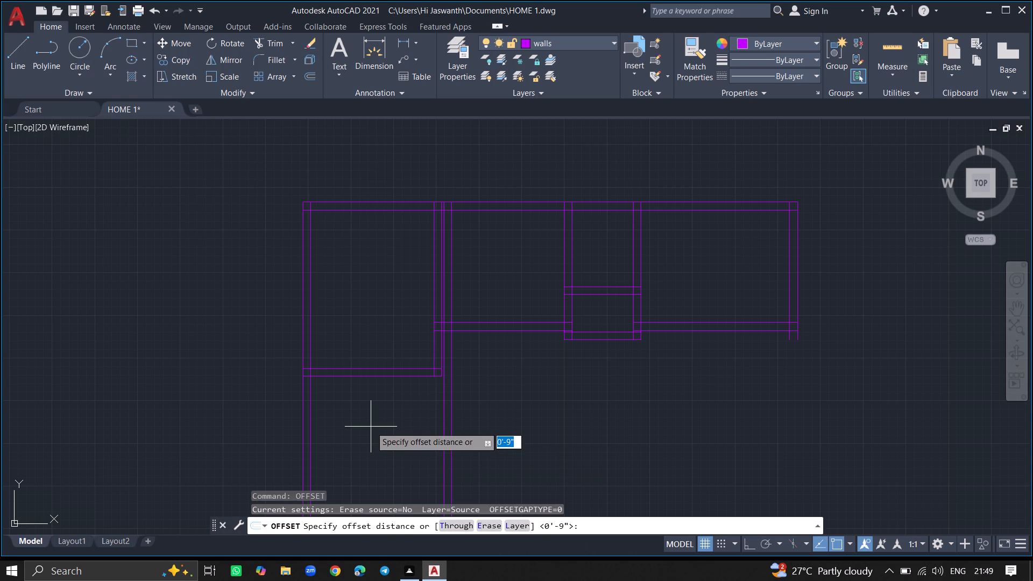
type("12'")
type("2\"")
key("Return")
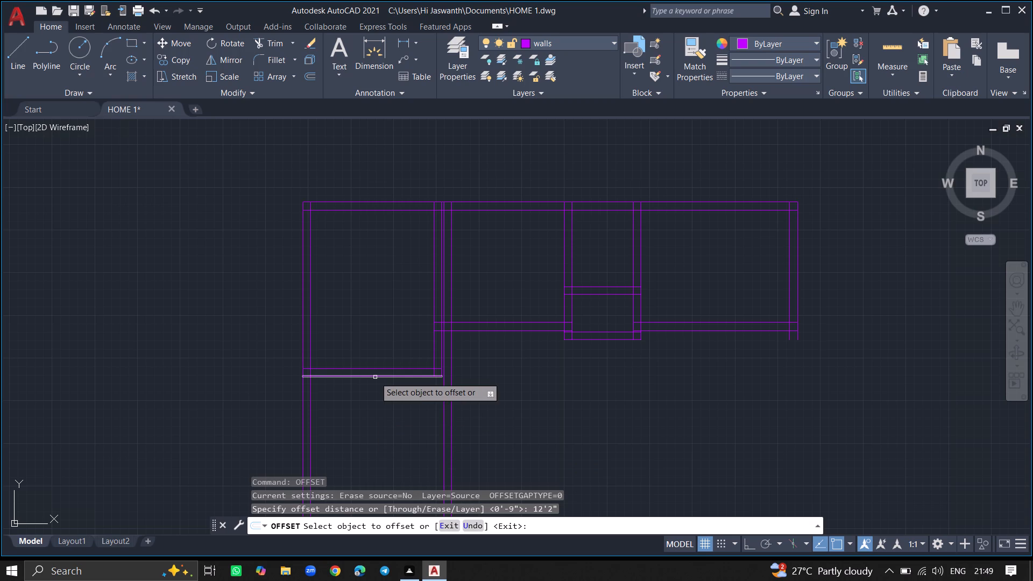
left_click(375, 377)
left_click(373, 430)
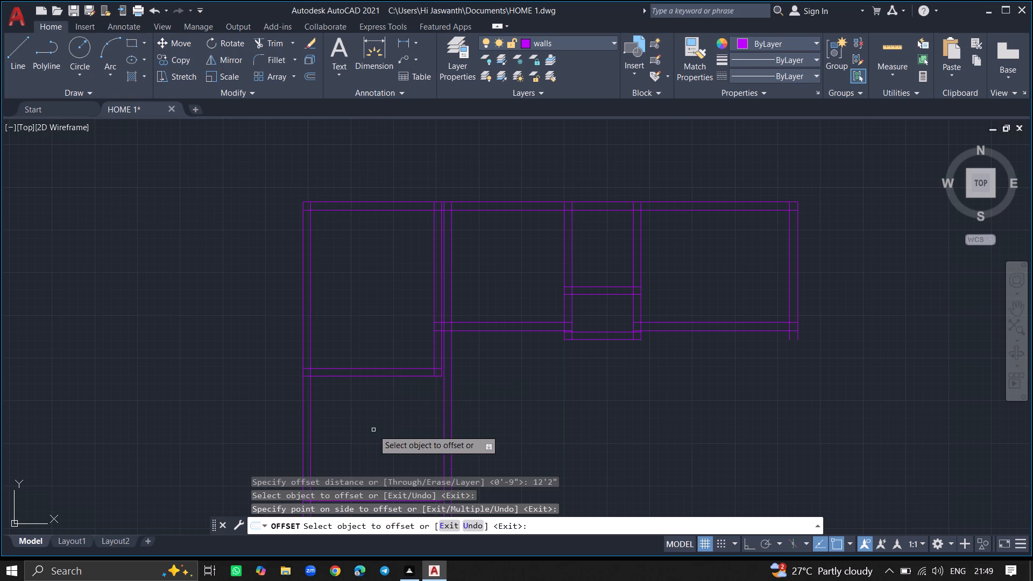
scroll(373, 430, "down", 2, "ctrl")
scroll(370, 466, "up", 1, "ctrl")
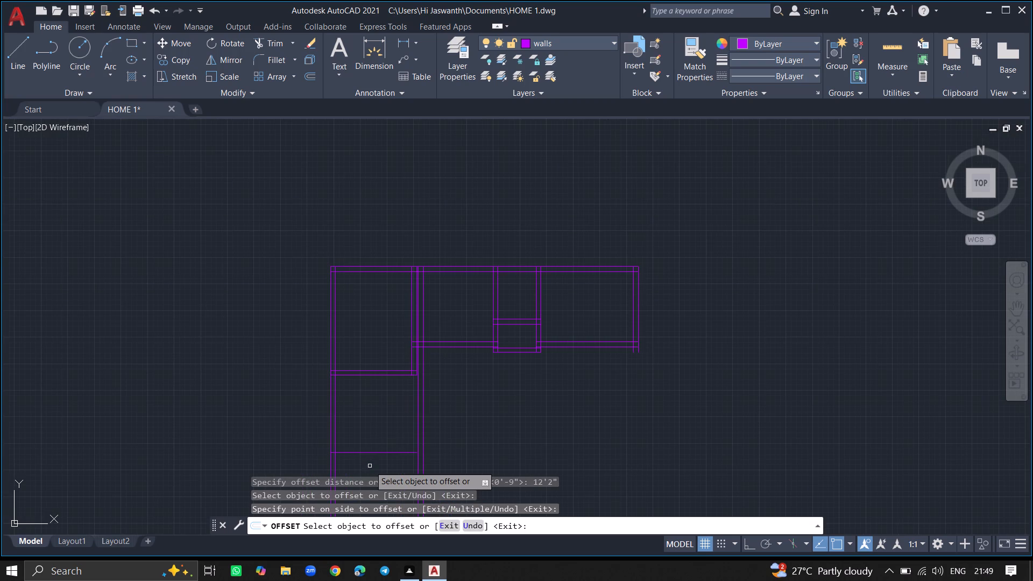
scroll(370, 466, "up", 3, "ctrl")
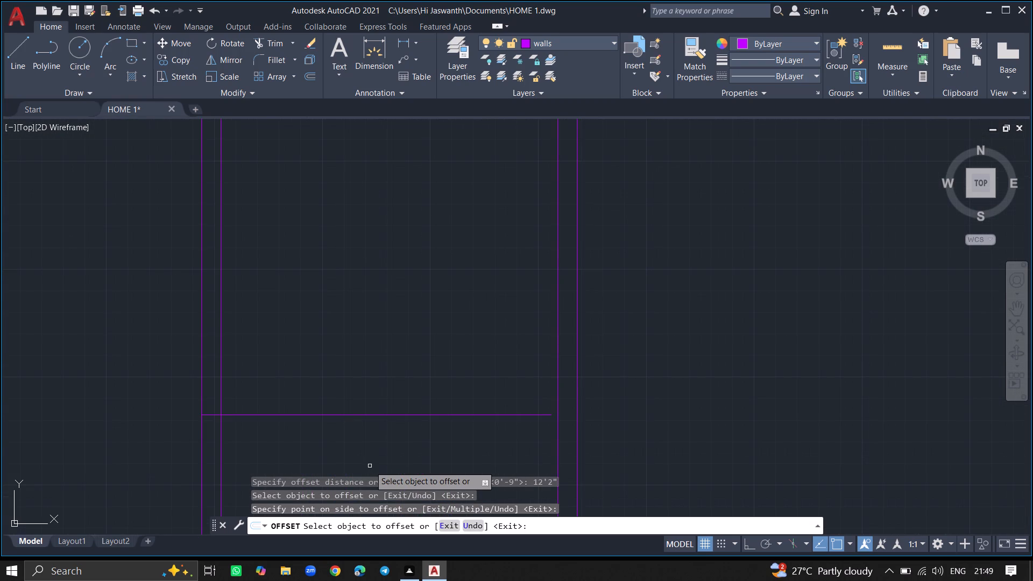
key("Escape")
Extend the lower room's bottom line to the outer line of its right wall.
type("EX")
key("Return")
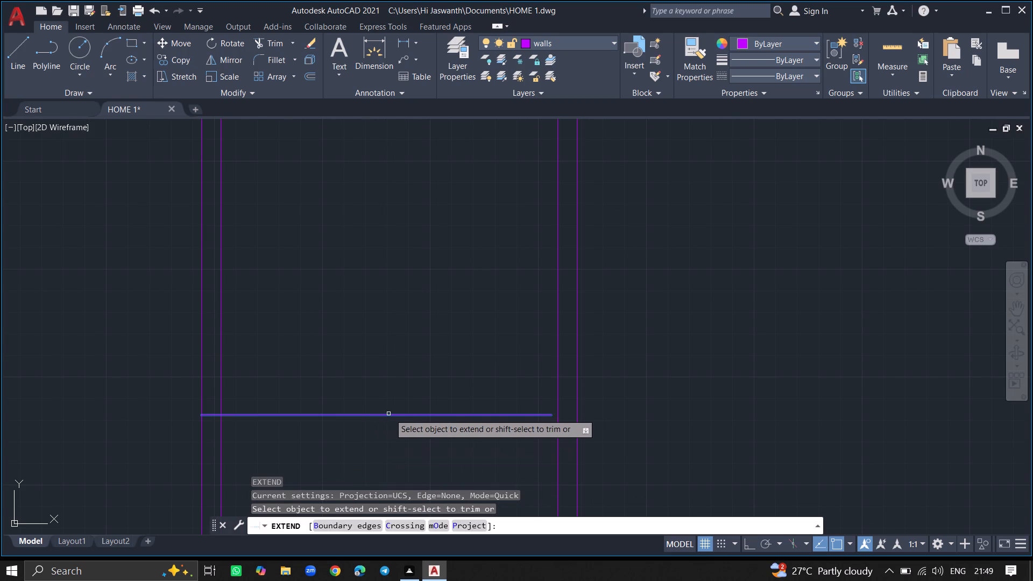
left_click(482, 415)
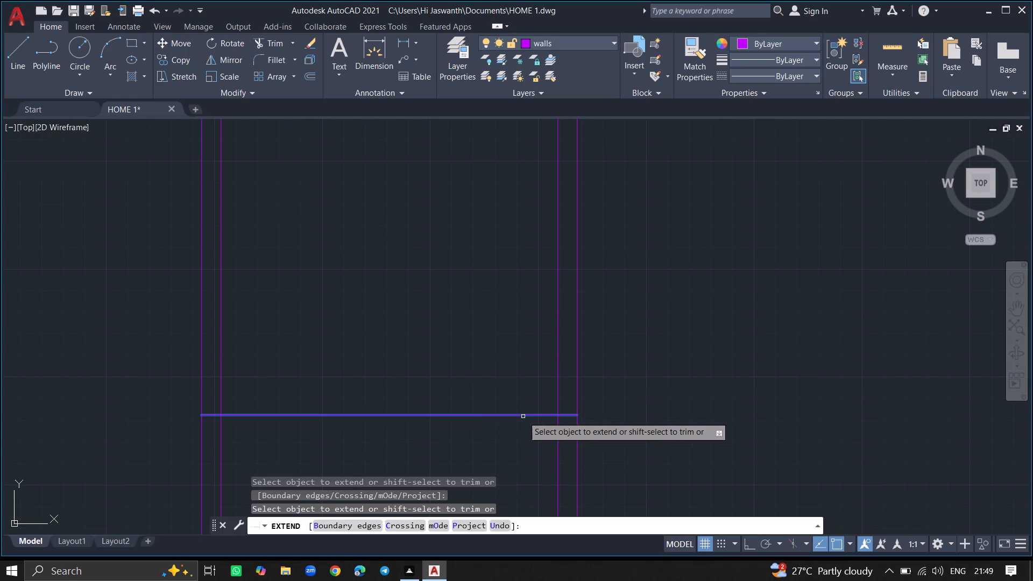
left_click(523, 416)
key("Return")
Offset the extended bottom line 9" downward to give the lower room's bottom wall its thickness.
type("OFFSET")
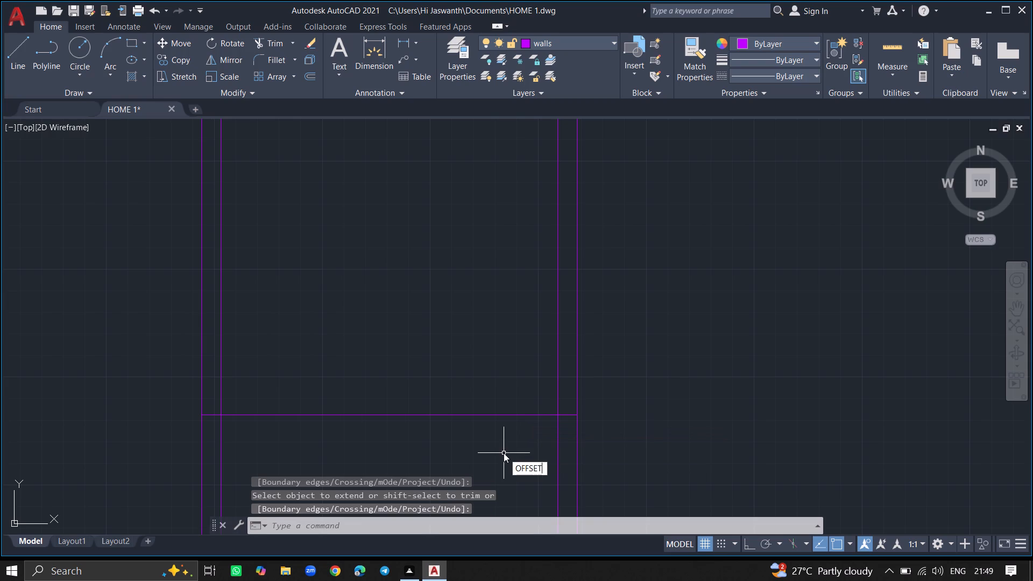
key("Return")
key("9")
key("shift+quotedbl")
key("Return")
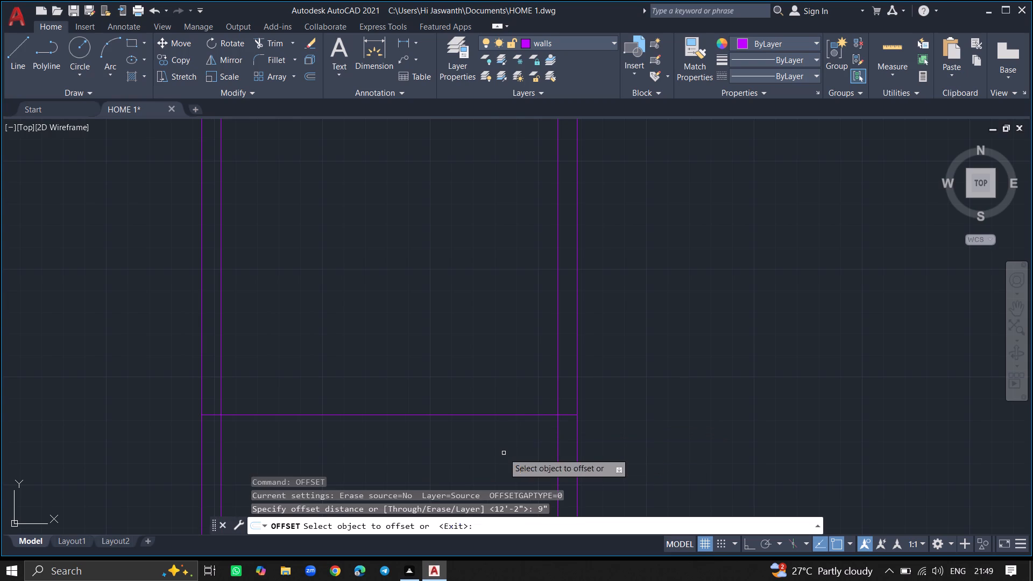
left_click_drag(504, 415, 504, 424)
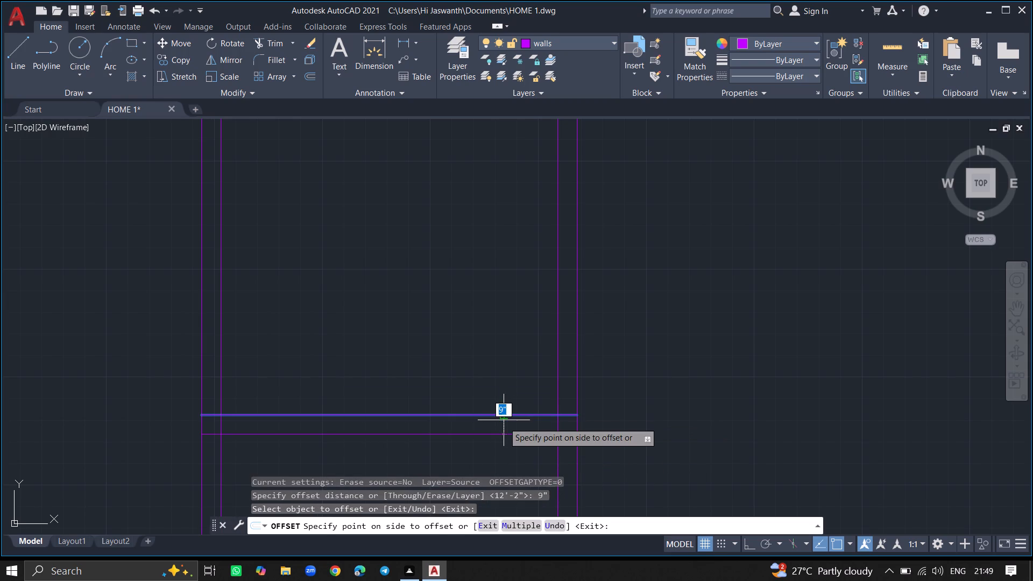
left_click_drag(504, 424, 504, 433)
left_click(504, 433)
key("Return")
Trim the left and right wall lines where they extend below the lower room's bottom wall.
scroll(504, 433, "down", 3, "ctrl")
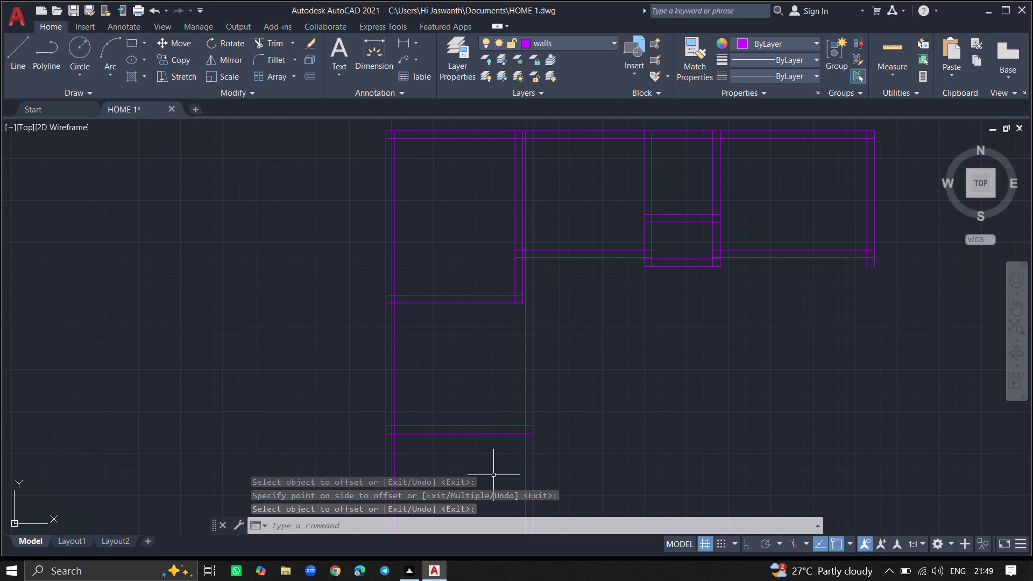
type("TRIM")
key("Return")
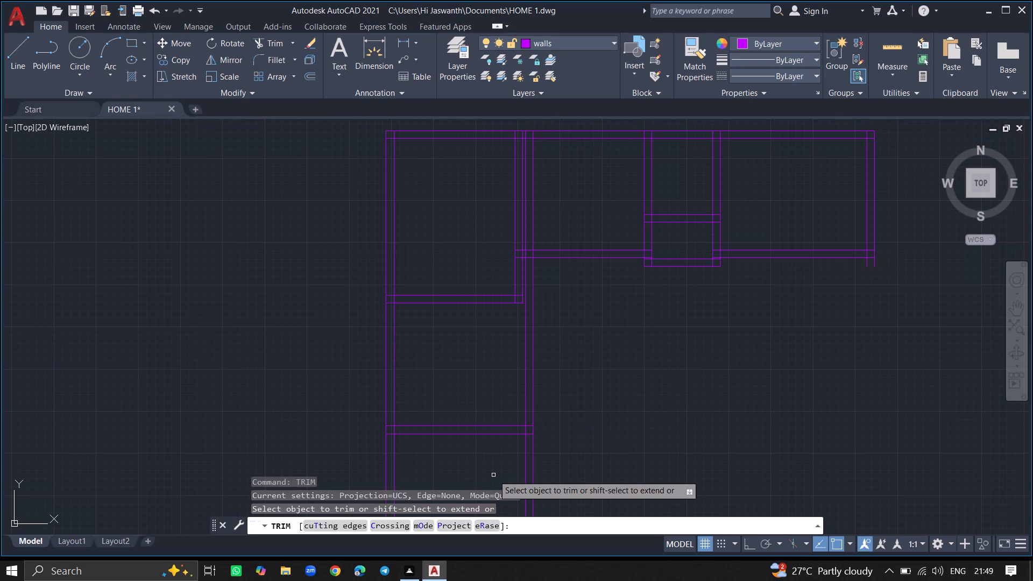
left_click(525, 473)
left_click(532, 473)
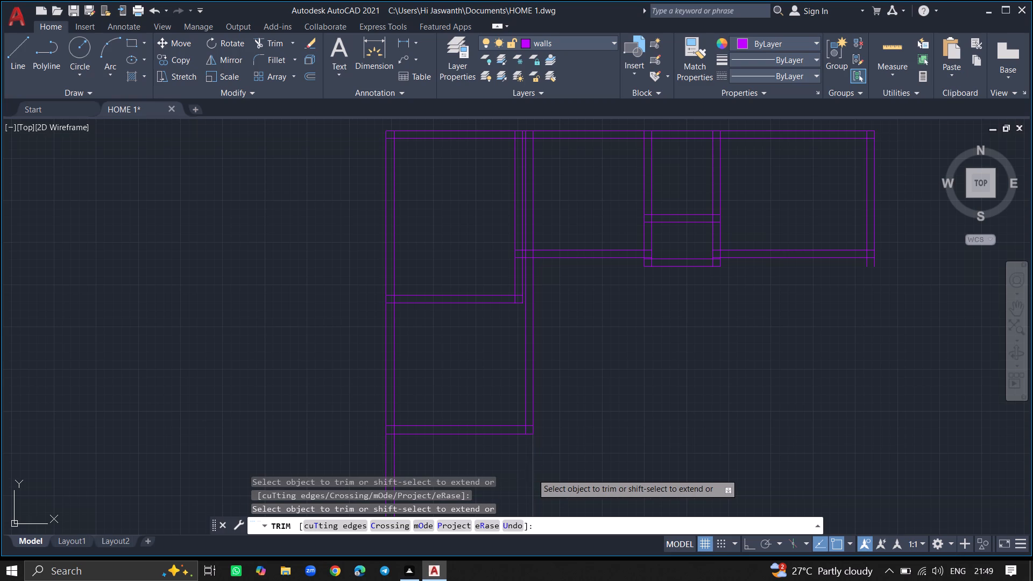
left_click(394, 452)
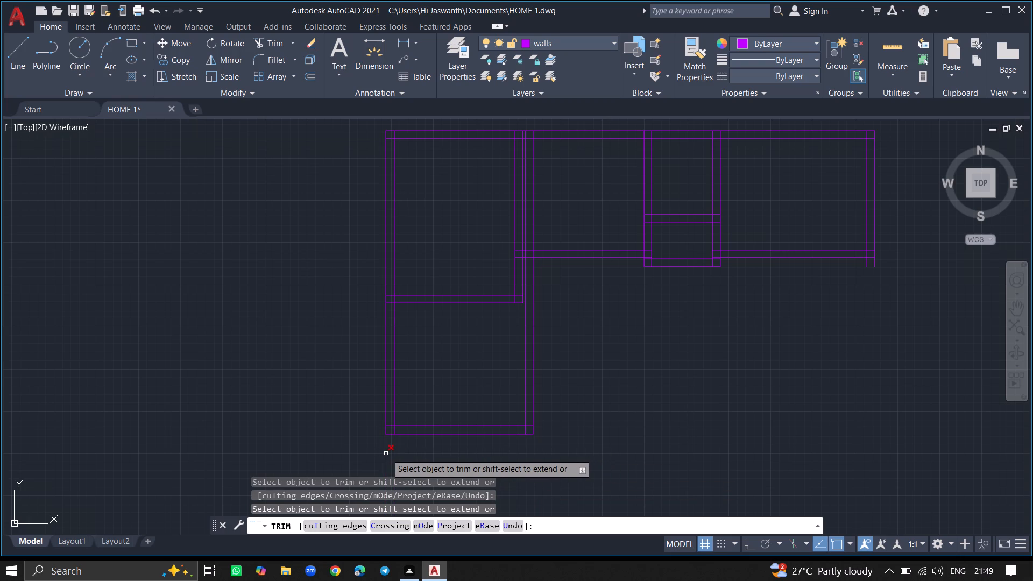
left_click(386, 454)
key("Return")
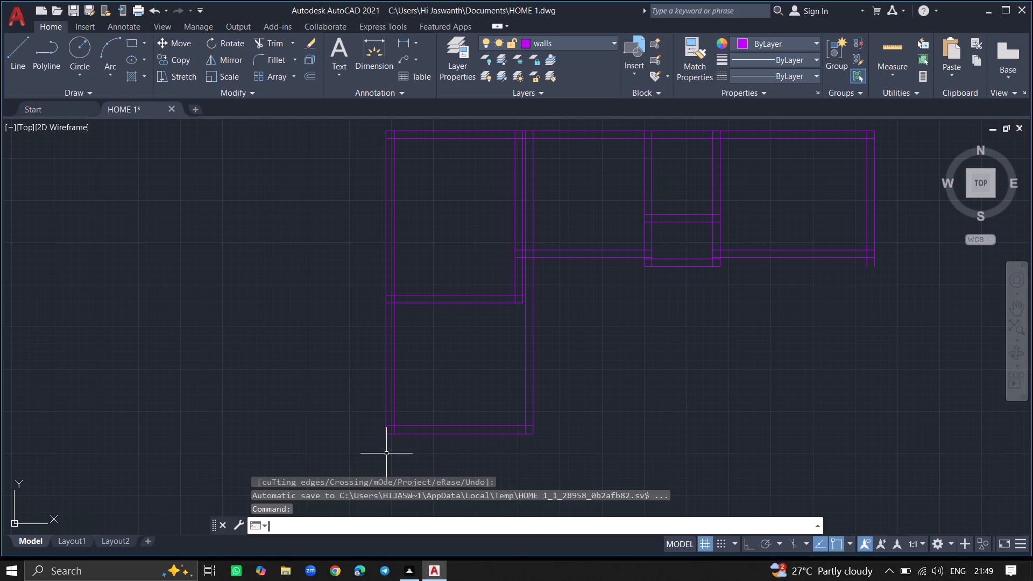
Save the HOME 1 drawing.
key("ctrl+s")
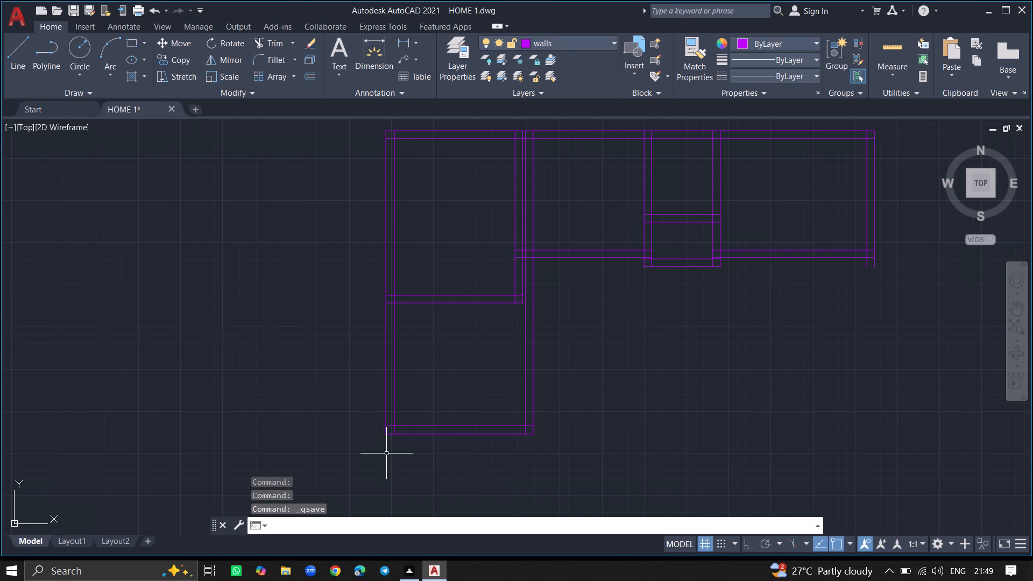
key("ctrl+s")
key("ctrl+s")
Trim the lower room's right wall lines where they run up through the upper middle room and its top and bottom walls.
scroll(386, 454, "down", 3, "ctrl")
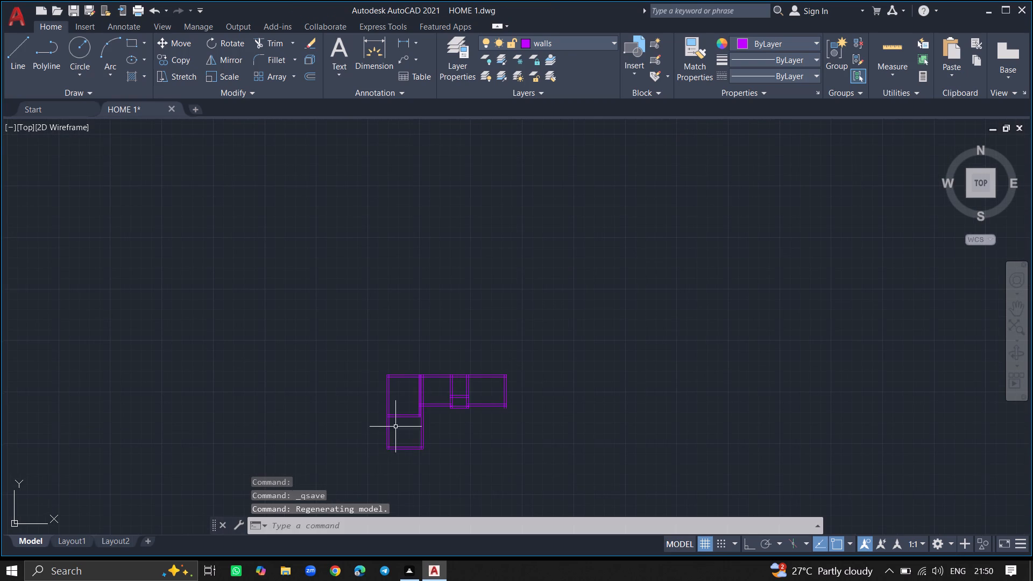
scroll(406, 411, "up", 4, "ctrl")
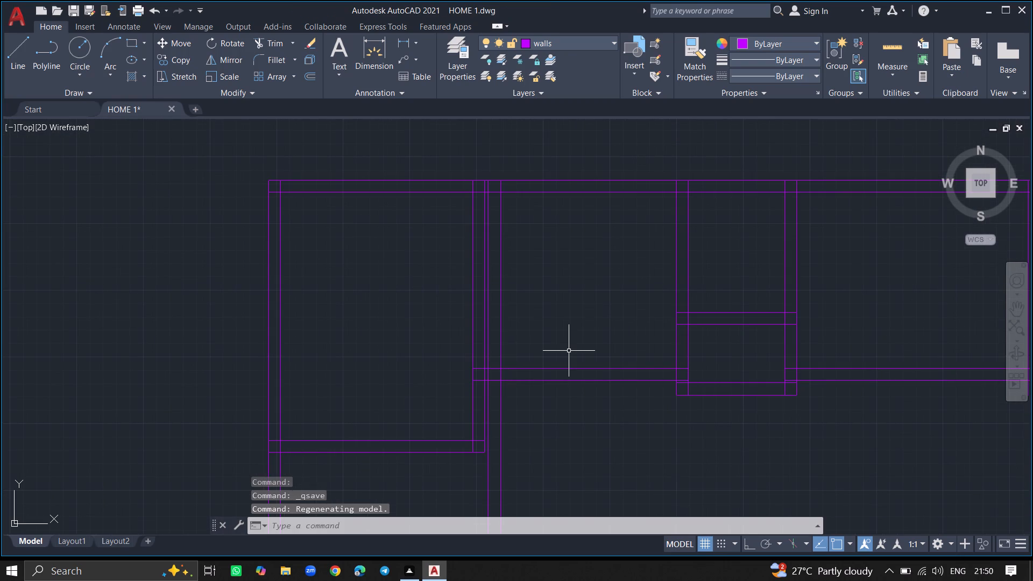
type("TRIM")
key("Return")
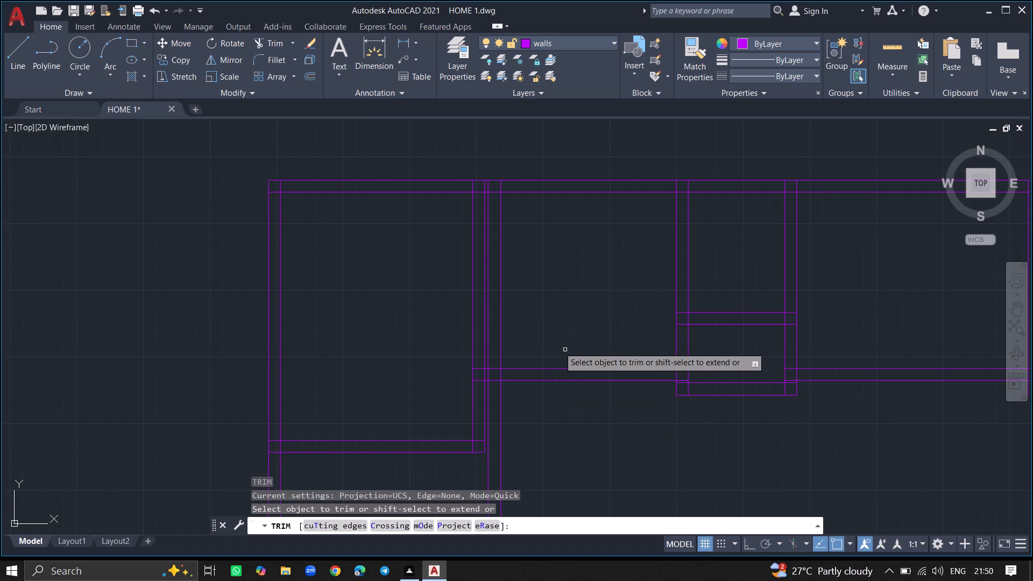
left_click(501, 323)
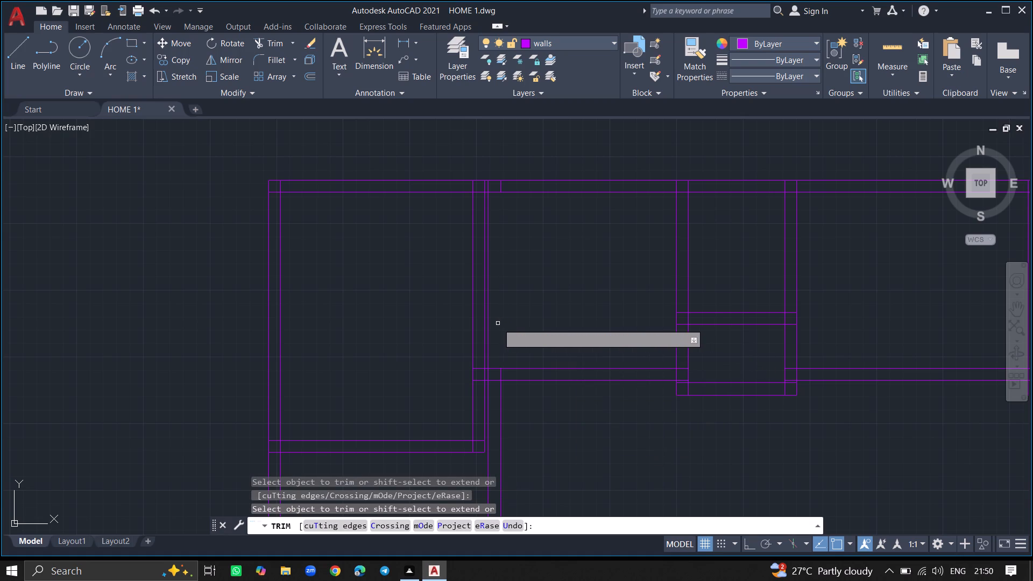
left_click(490, 324)
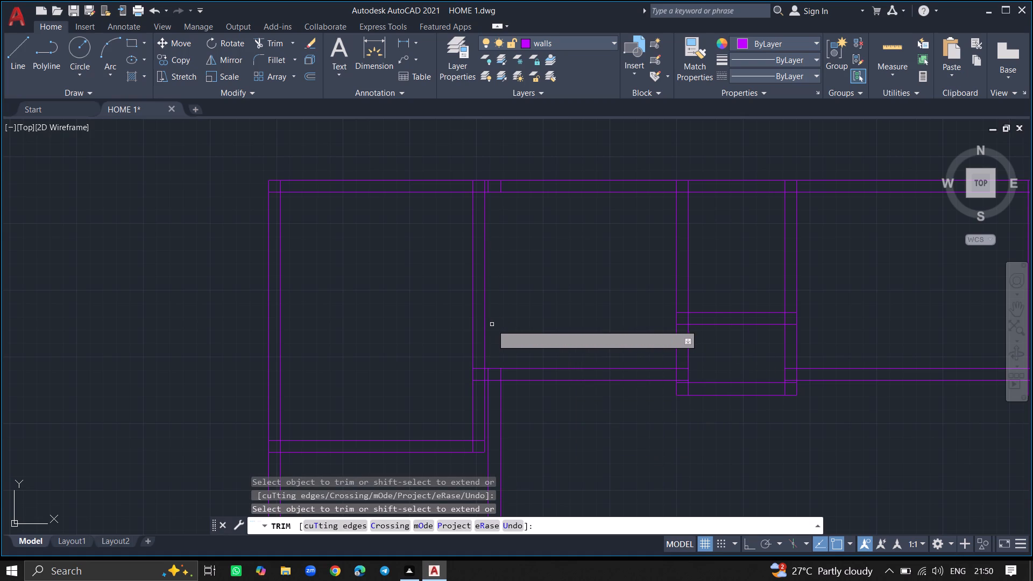
left_click(501, 375)
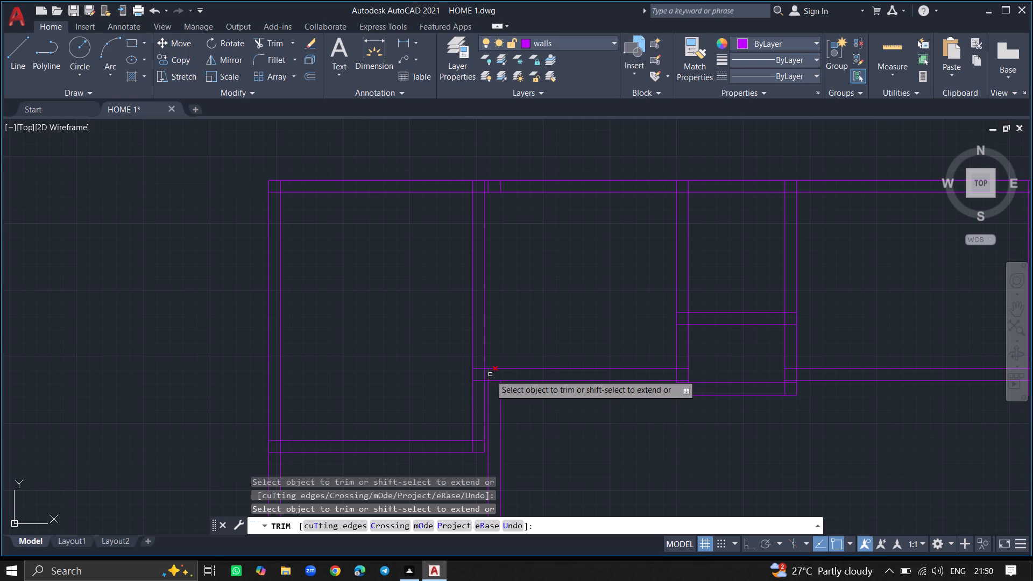
left_click(490, 374)
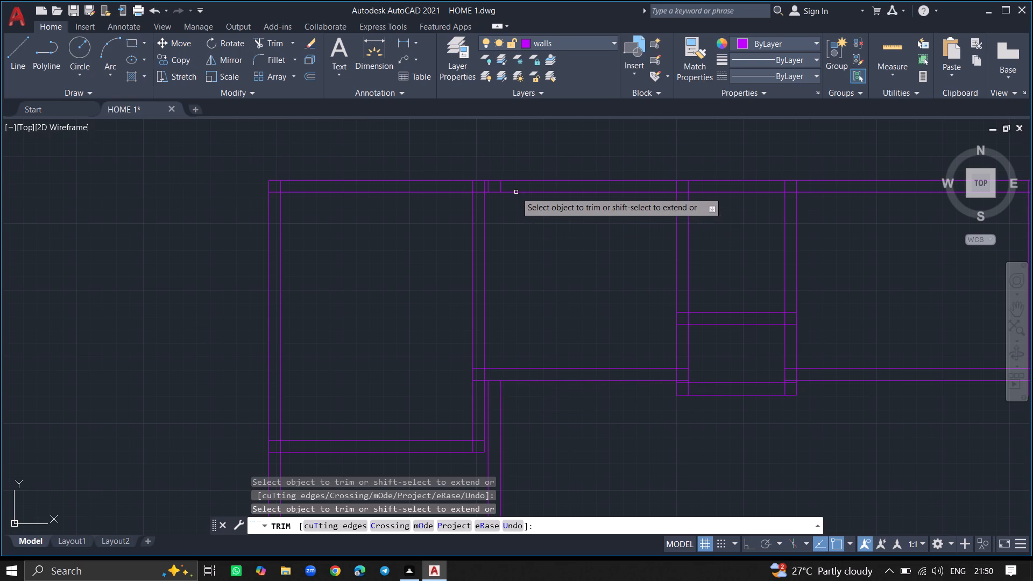
left_click(501, 186)
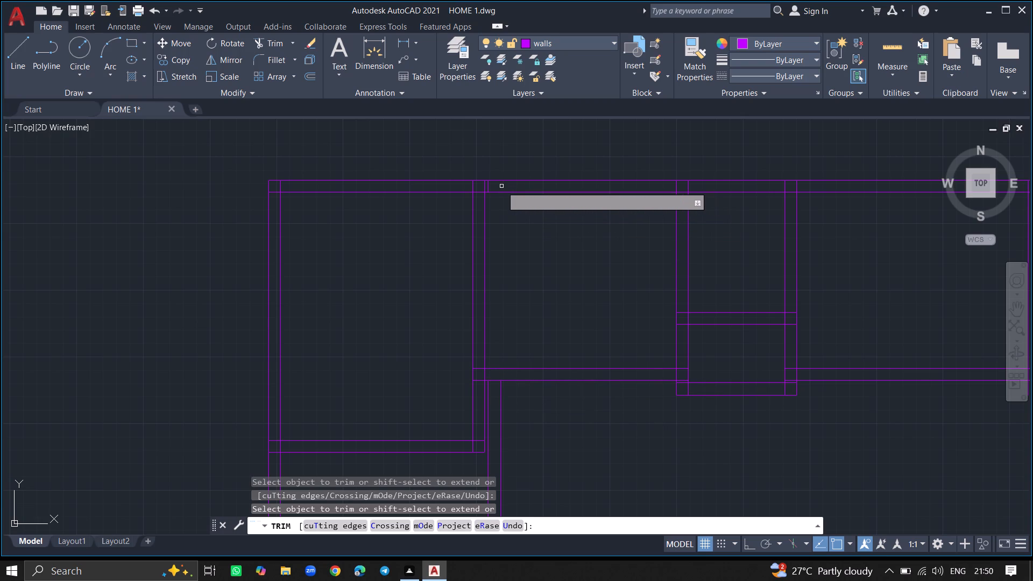
left_click(490, 186)
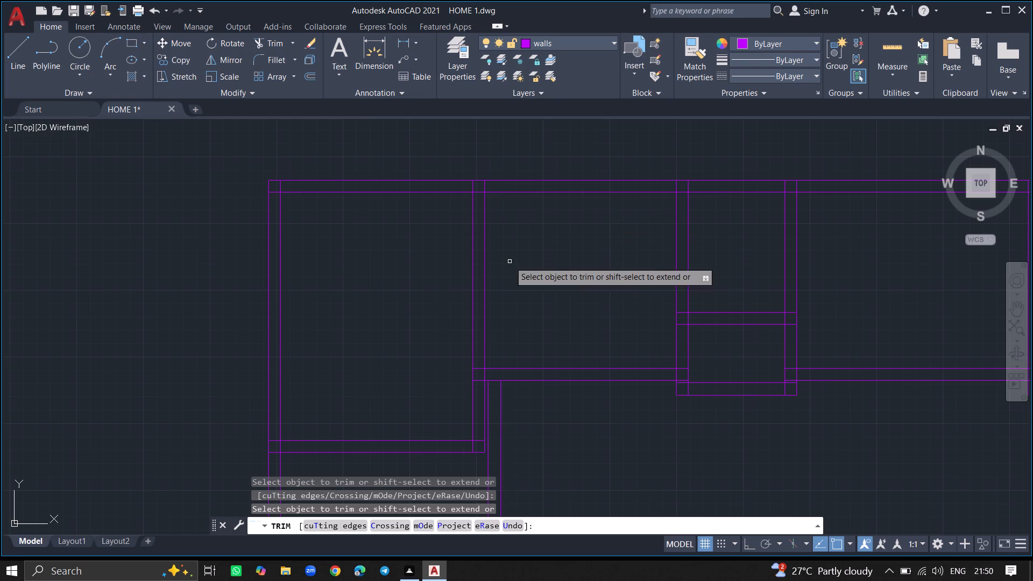
scroll(513, 270, "down", 4, "ctrl")
scroll(510, 328, "up", 4, "ctrl")
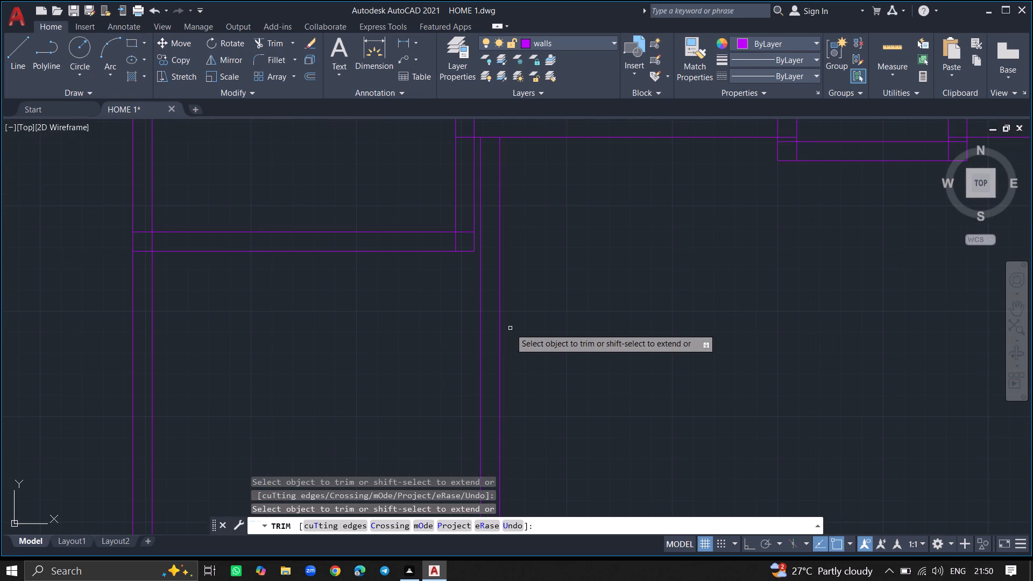
key("Escape")
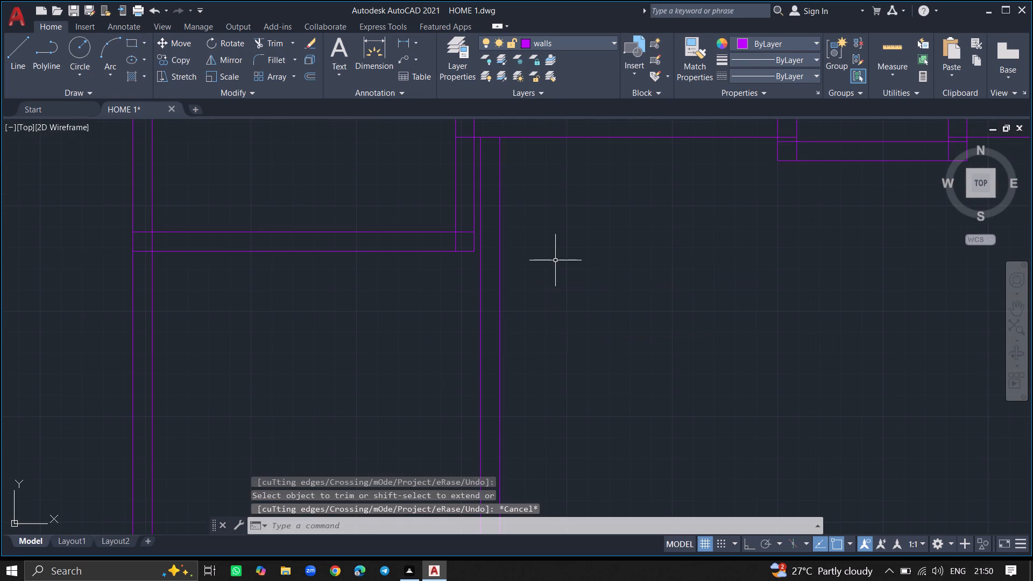
Extend both lines of the lower room's top wall to the outer line of its right wall.
type("EX")
key("Return")
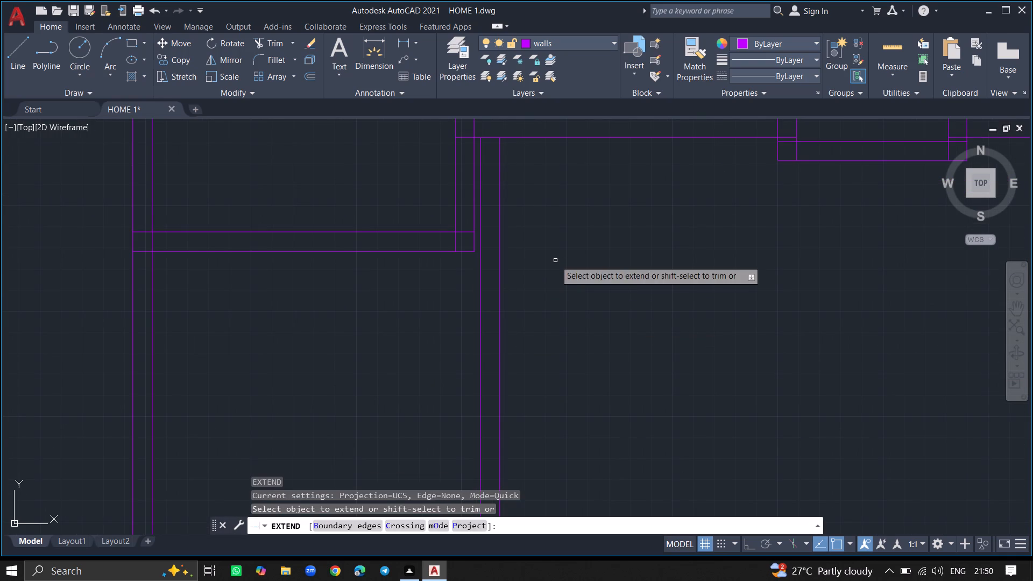
left_click(466, 251)
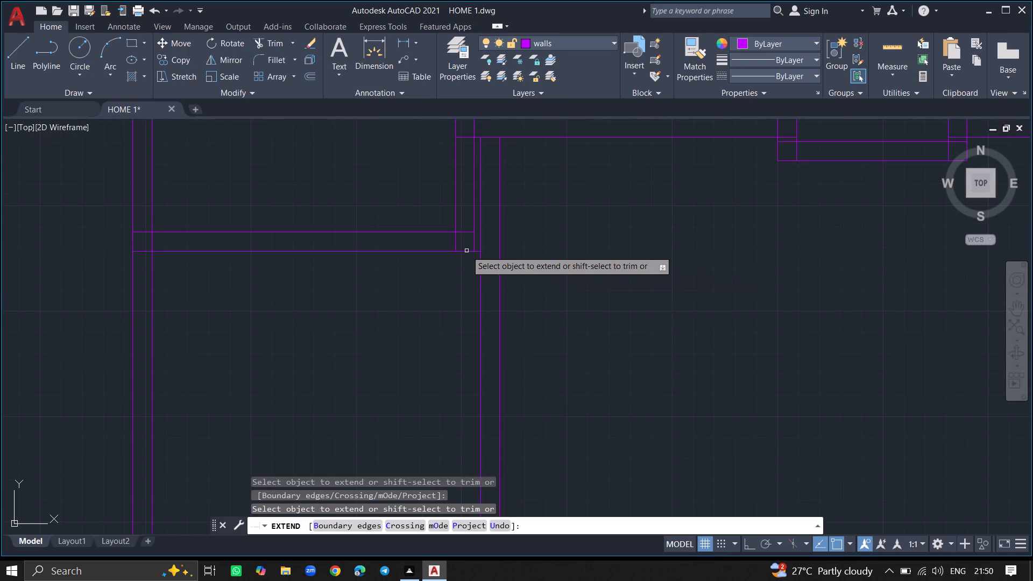
left_click(466, 251)
left_click(469, 251)
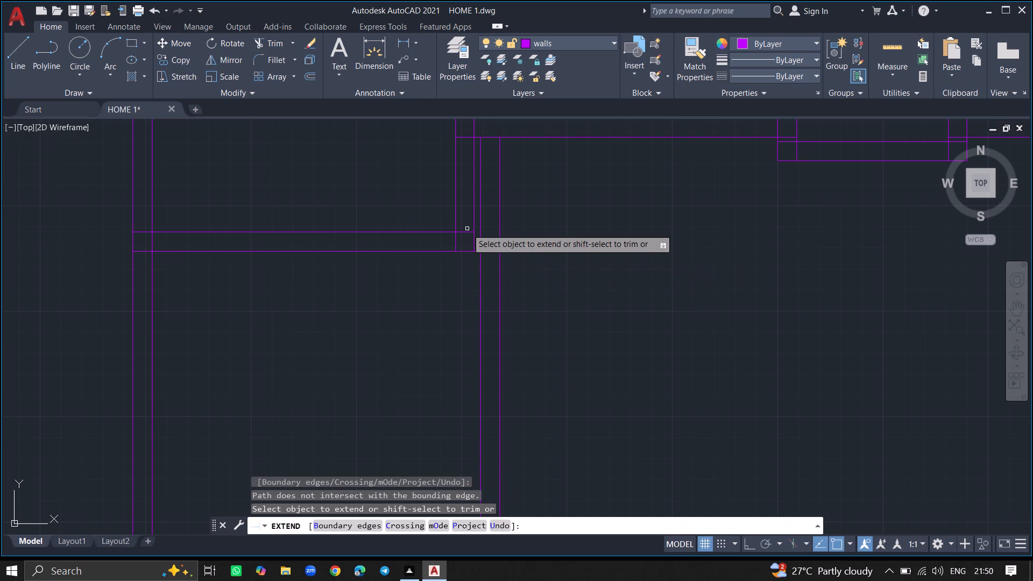
left_click(465, 232)
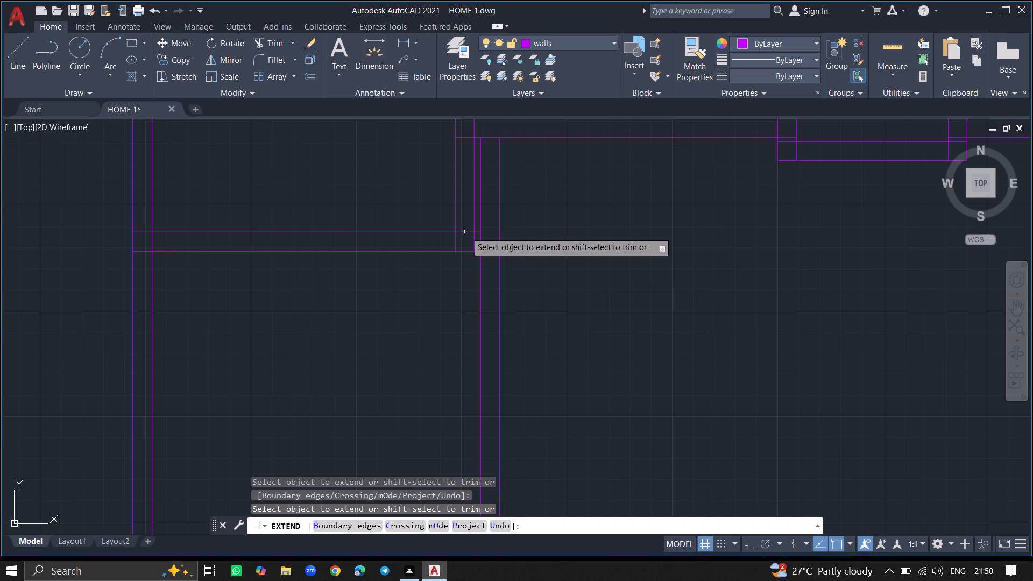
left_click_drag(470, 232, 454, 287)
key("Return")
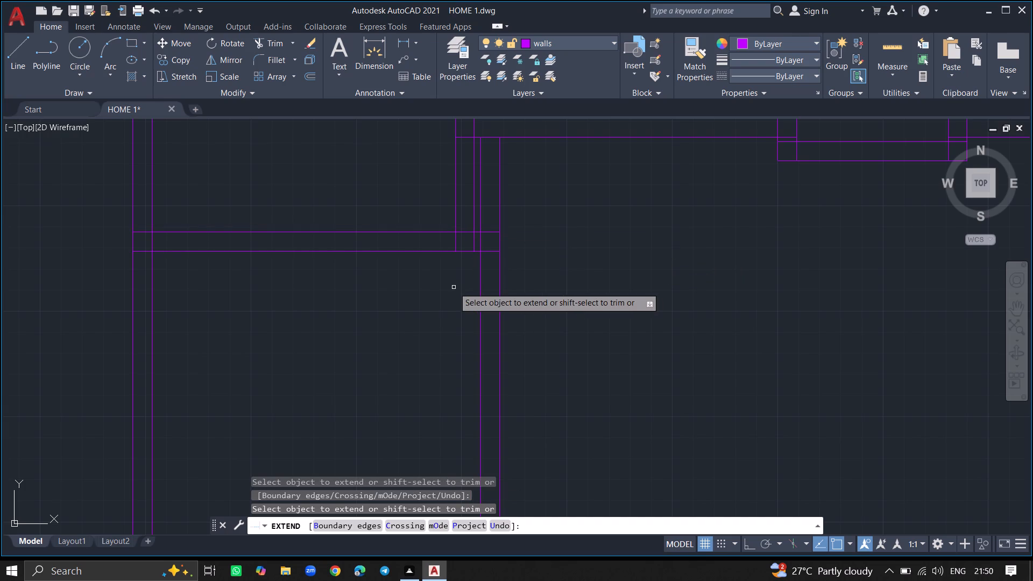
Trim both lines of the lower room's right wall where they project above its top wall.
type("TRIM")
key("Return")
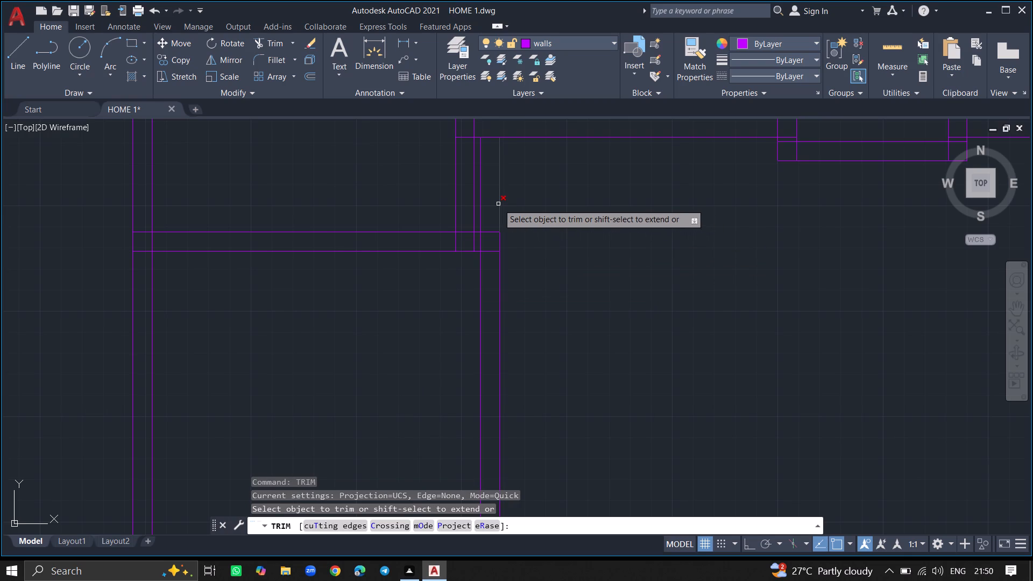
left_click(498, 204)
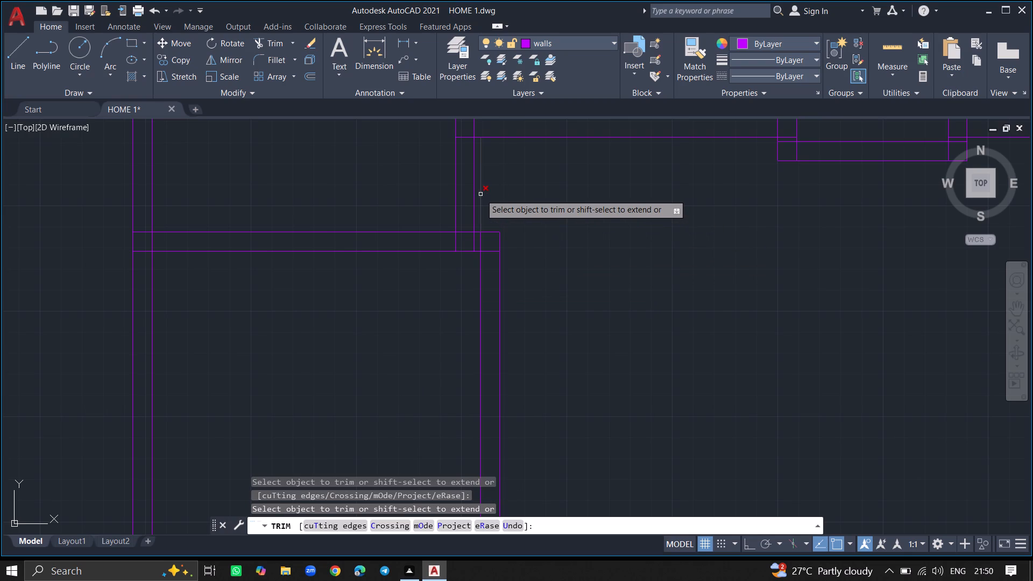
left_click(480, 194)
key("Return")
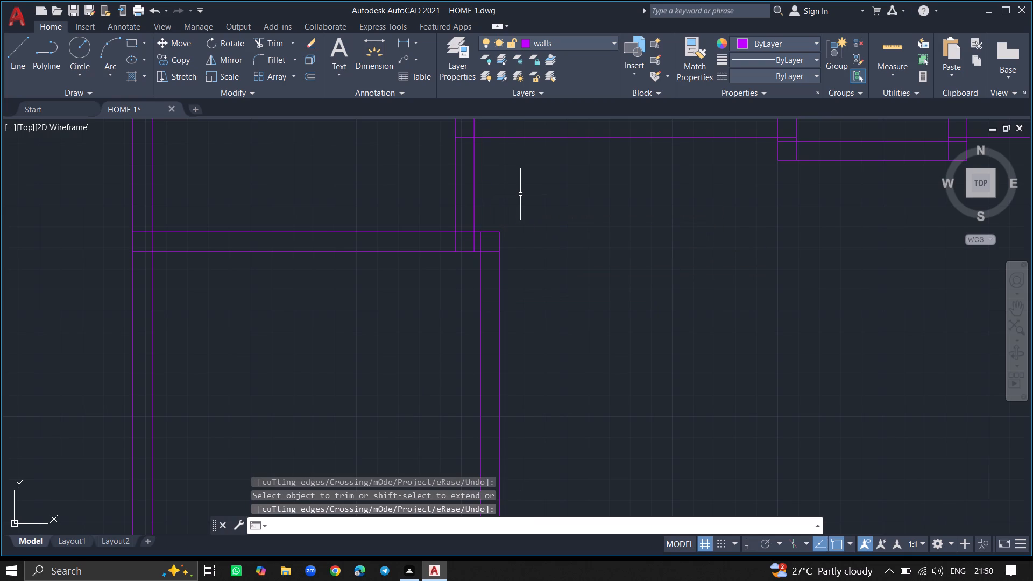
Offset the outer line of the lower room's right wall 6' to the right.
scroll(520, 194, "down", 5, "ctrl")
scroll(525, 194, "up", 5, "ctrl")
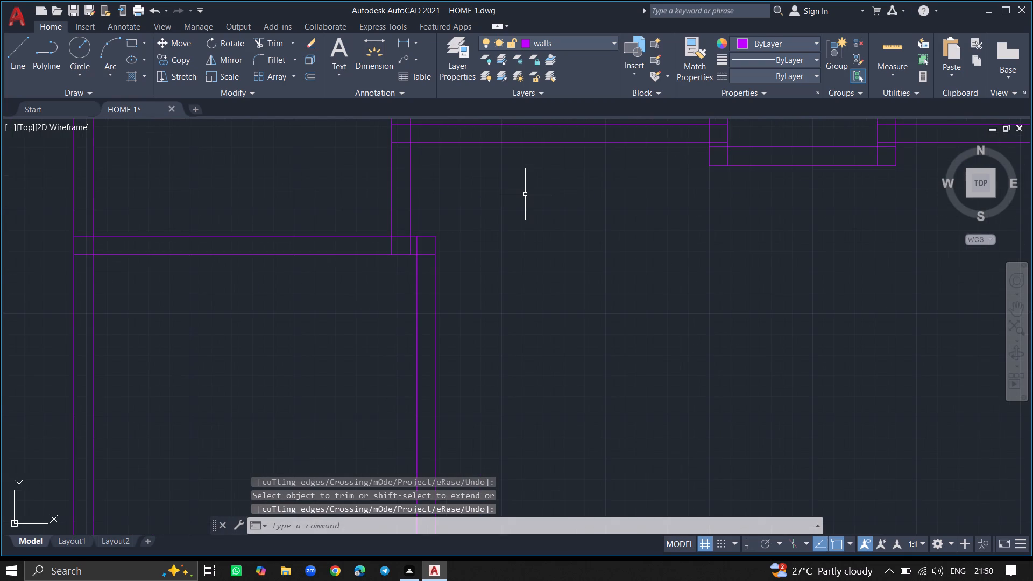
scroll(525, 194, "down", 3, "ctrl")
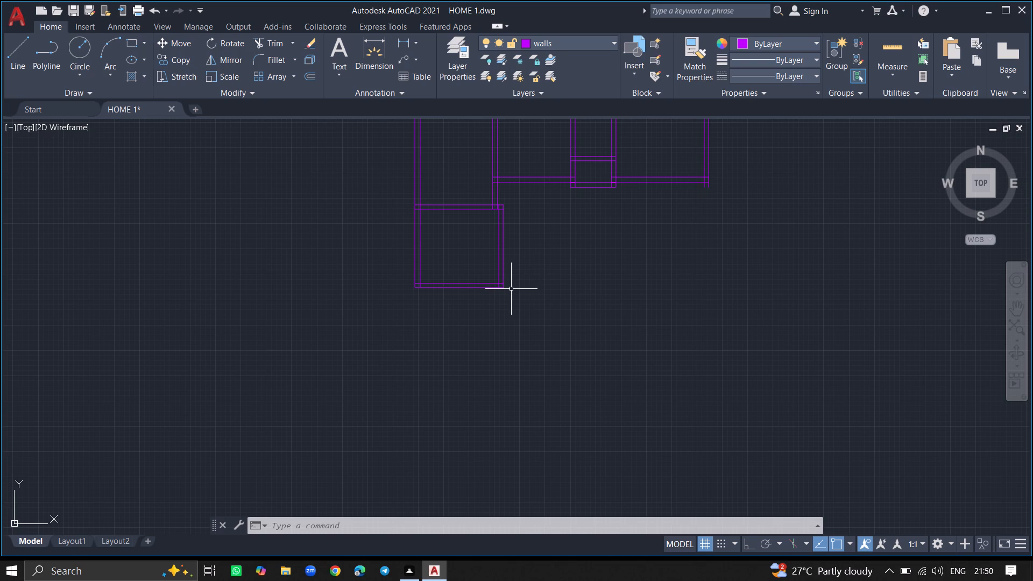
scroll(511, 289, "up", 3, "ctrl")
type("OFFSET")
key("Return")
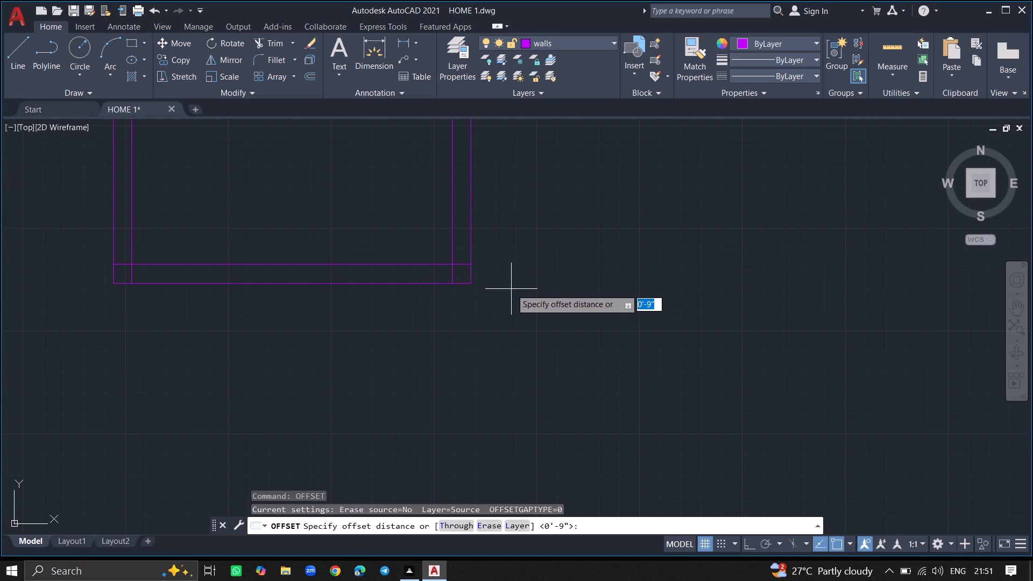
key("6")
key("apostrophe")
key("Return")
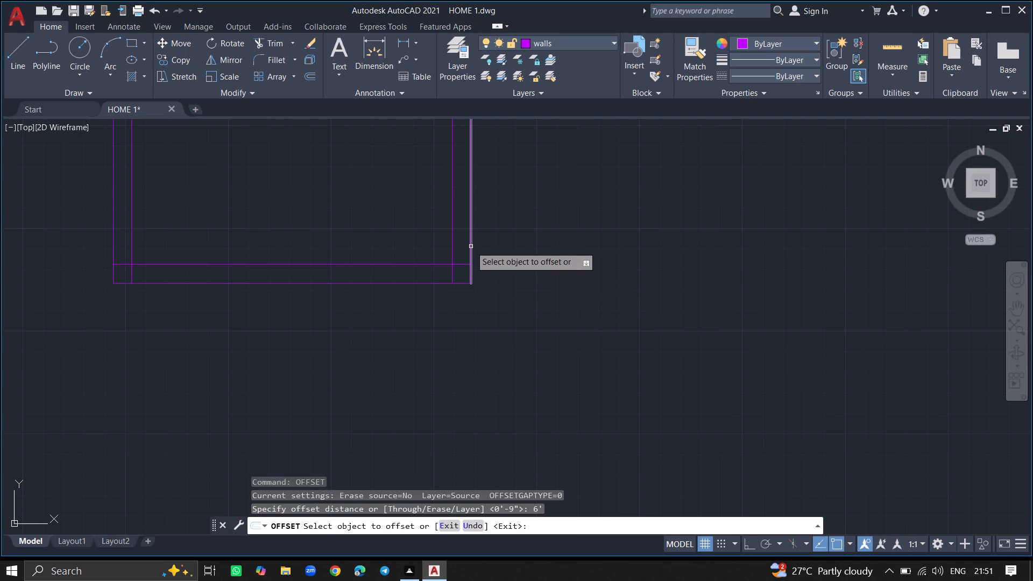
left_click_drag(471, 246, 524, 246)
key("Return")
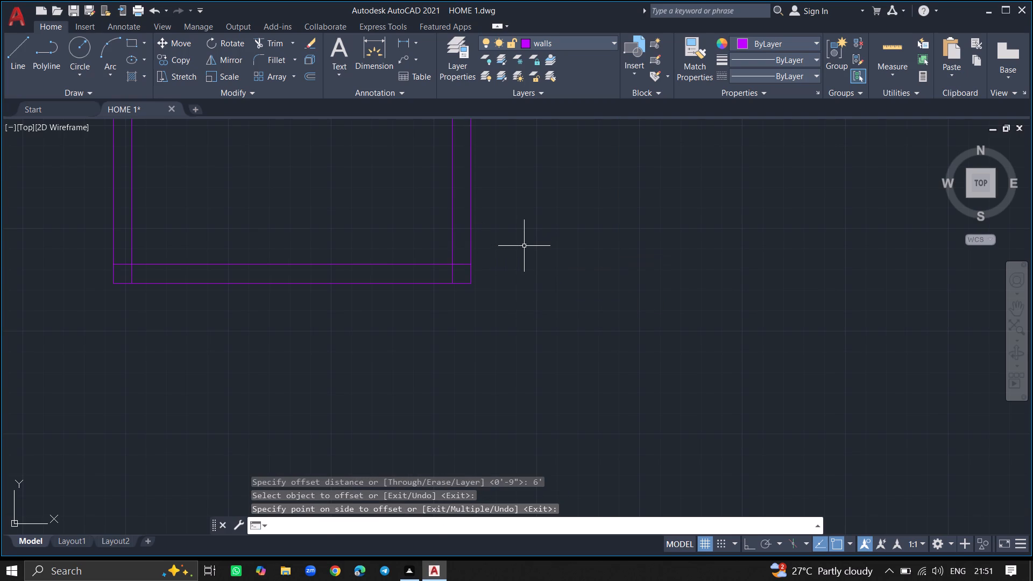
type("OFFSET")
key("Return")
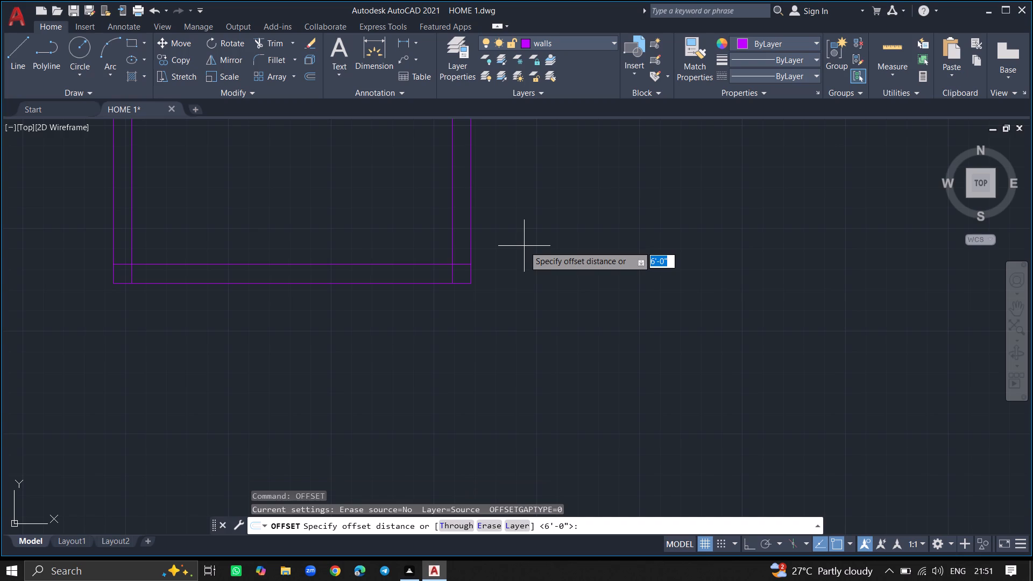
key("Return")
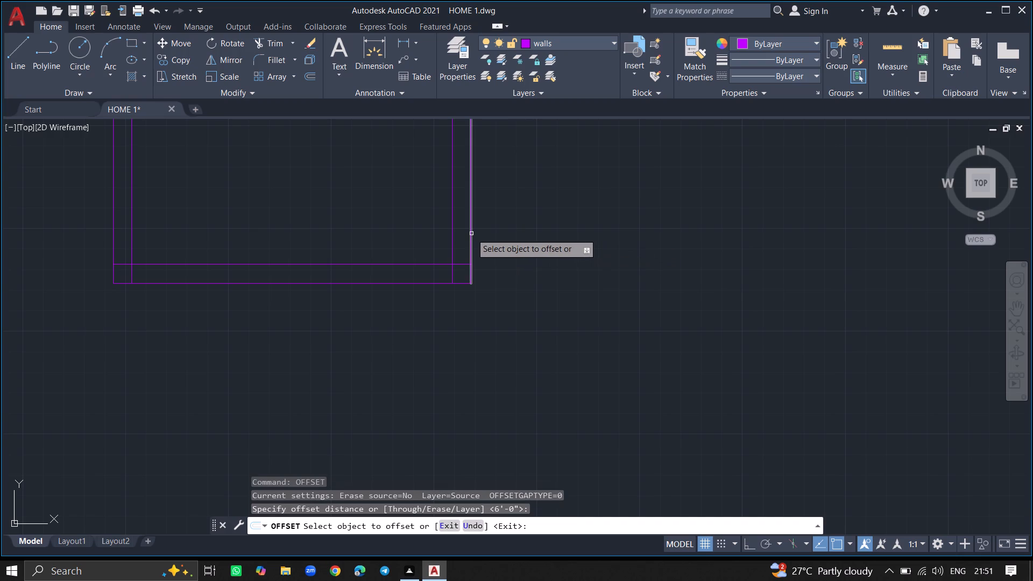
left_click_drag(471, 233, 516, 234)
left_click(516, 234)
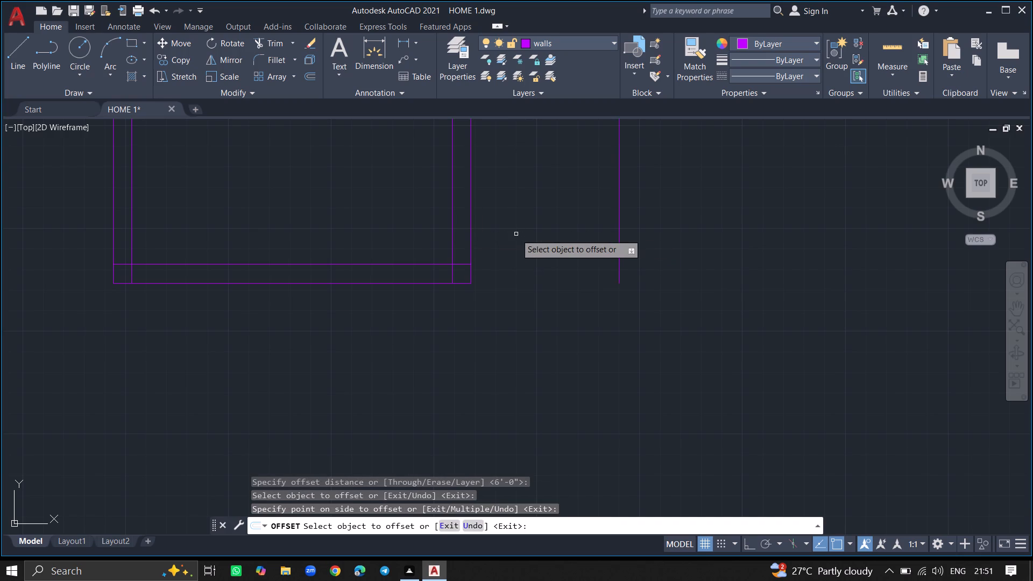
key("Return")
Offset the separate vertical line beside the lower room 9" to the right to give the new wall its thickness.
type("OFFSET")
key("Return")
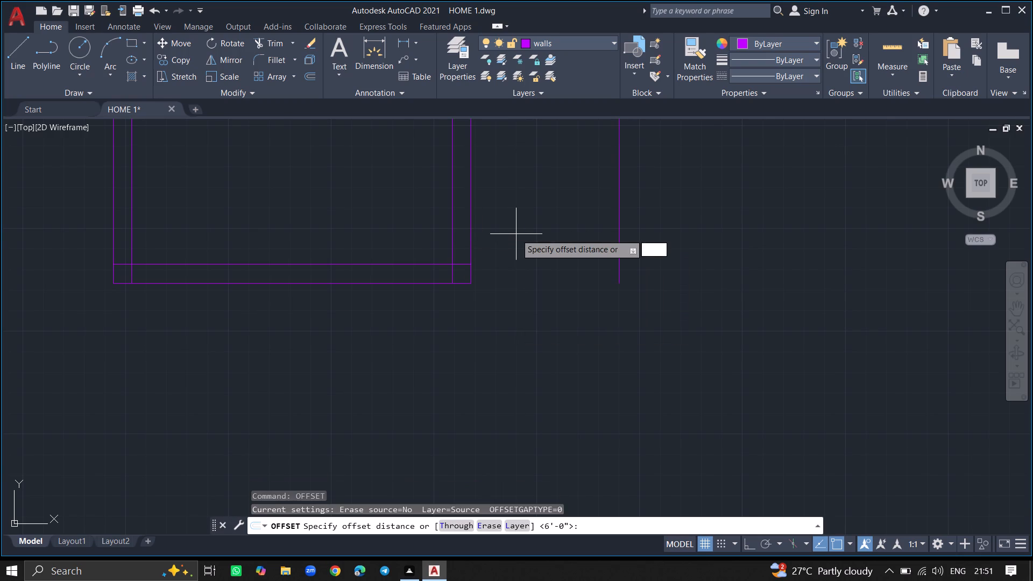
scroll(516, 234, "down", 5, "ctrl")
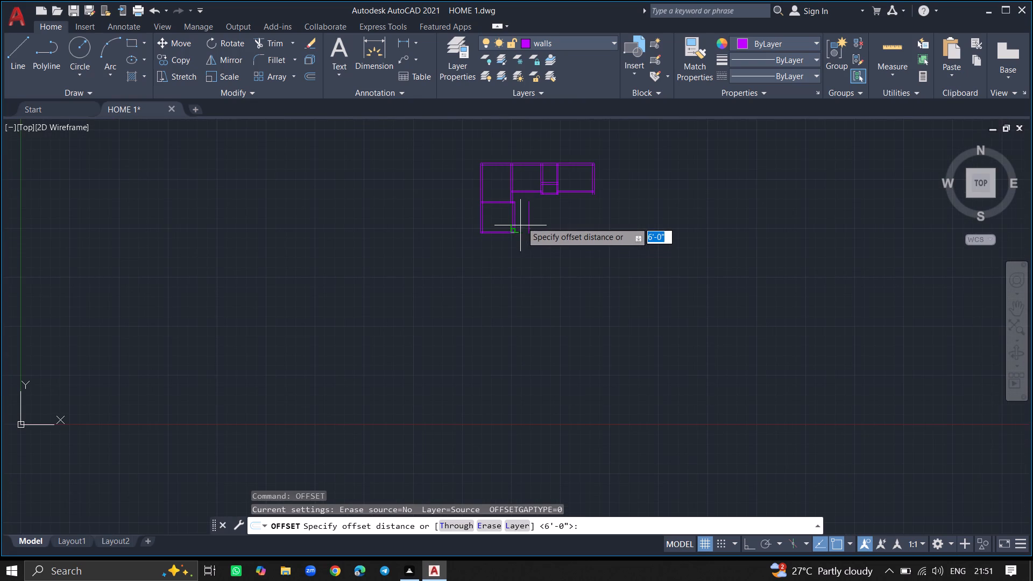
scroll(525, 204, "up", 5, "ctrl")
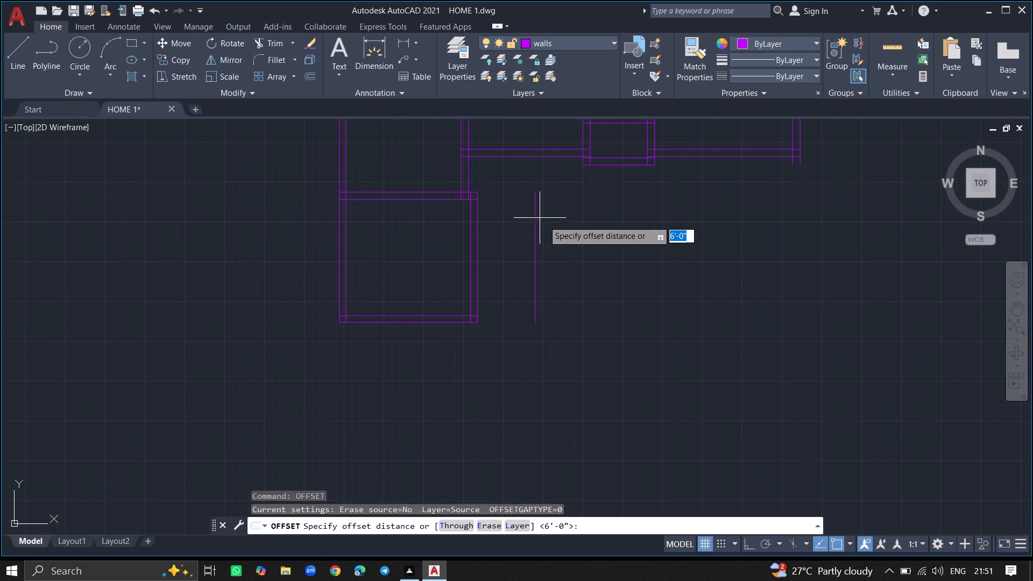
key("9")
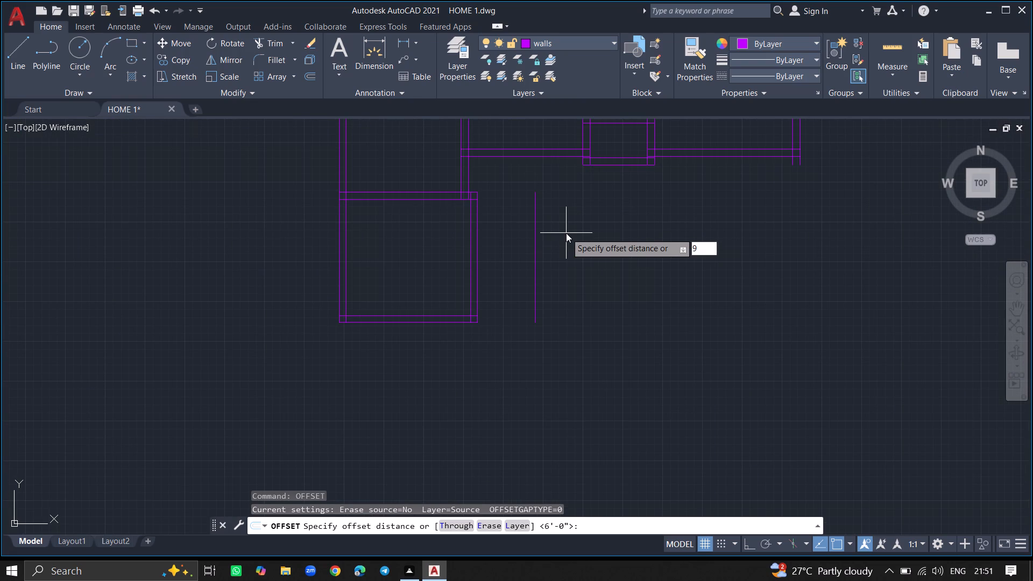
key("shift+quotedbl")
key("Return")
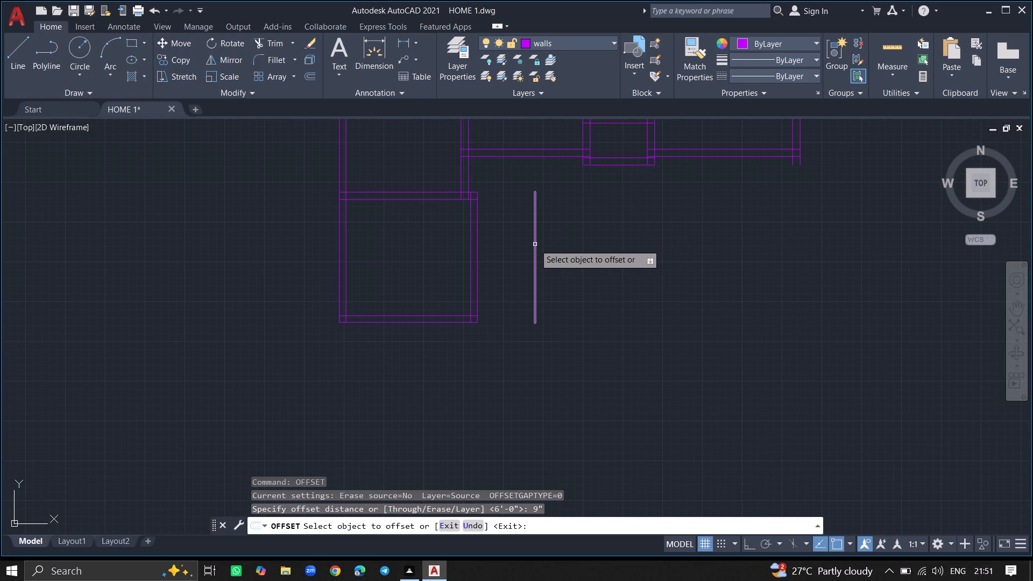
left_click_drag(535, 244, 554, 243)
left_click(554, 243)
key("Return")
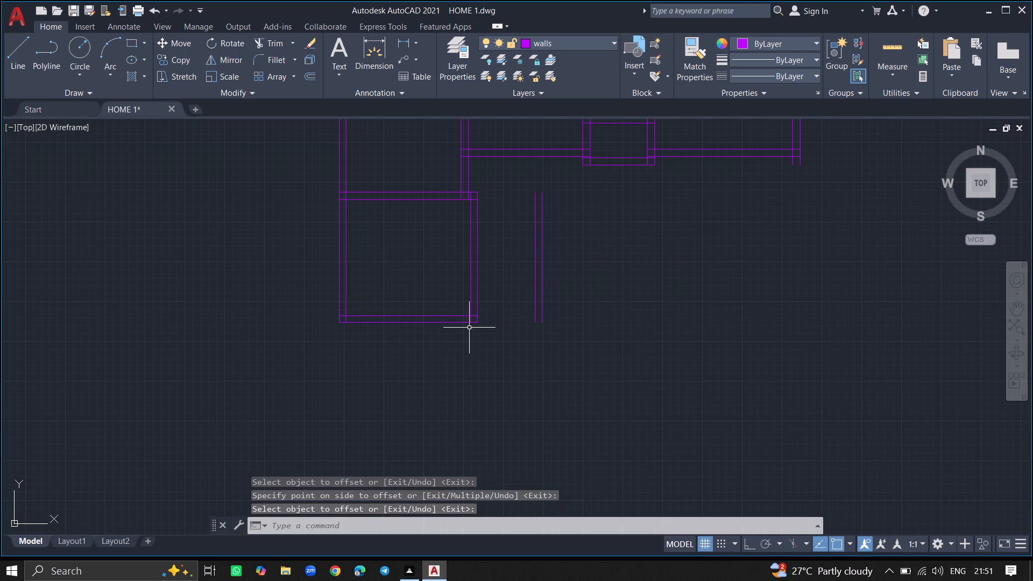
scroll(471, 329, "up", 5, "ctrl")
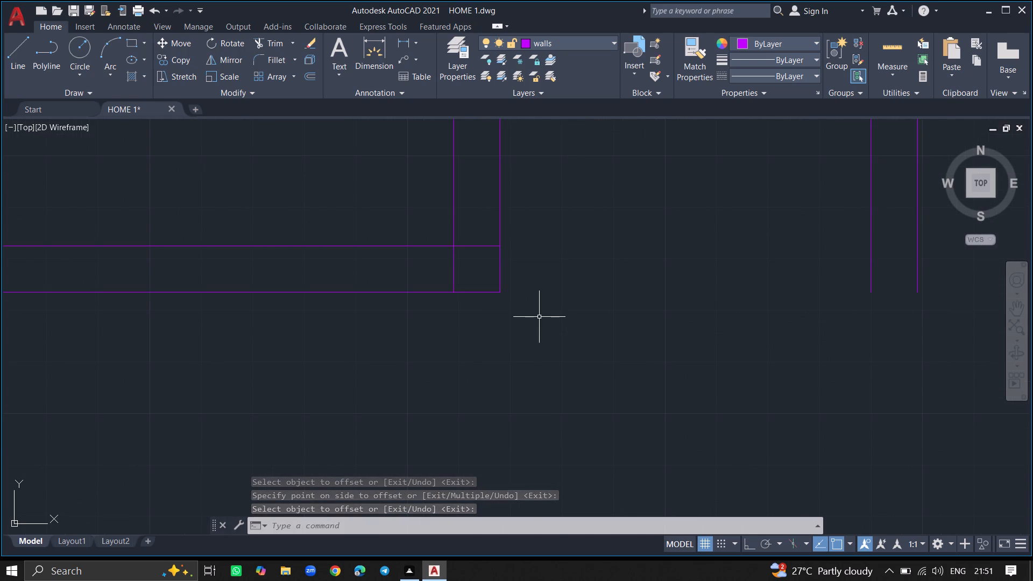
Extend both lines of the lower room's bottom wall to the outer line of the new wall on its right.
type("EX")
key("Return")
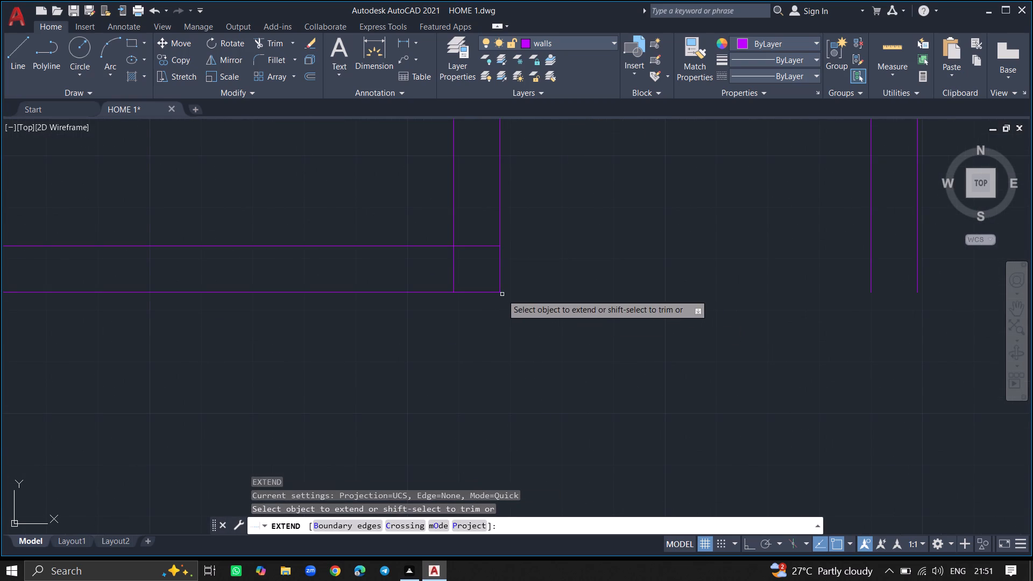
left_click(493, 294)
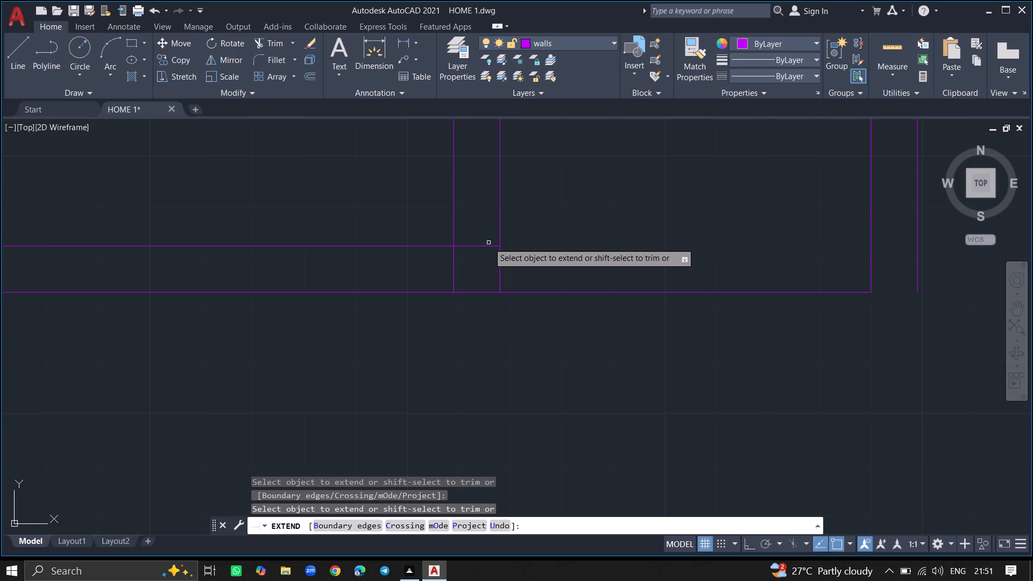
left_click(489, 245)
left_click(559, 245)
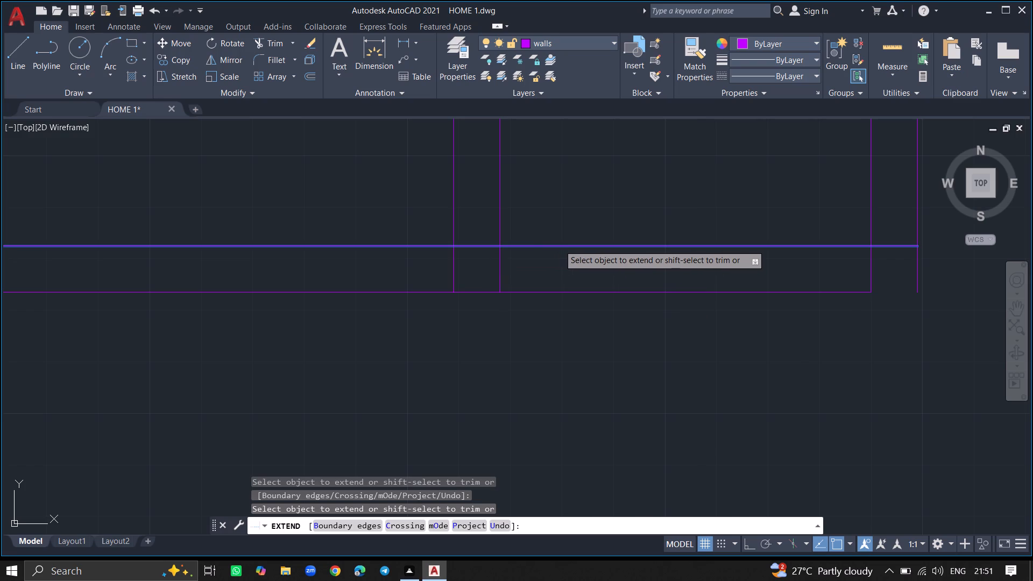
left_click(565, 292)
key("Return")
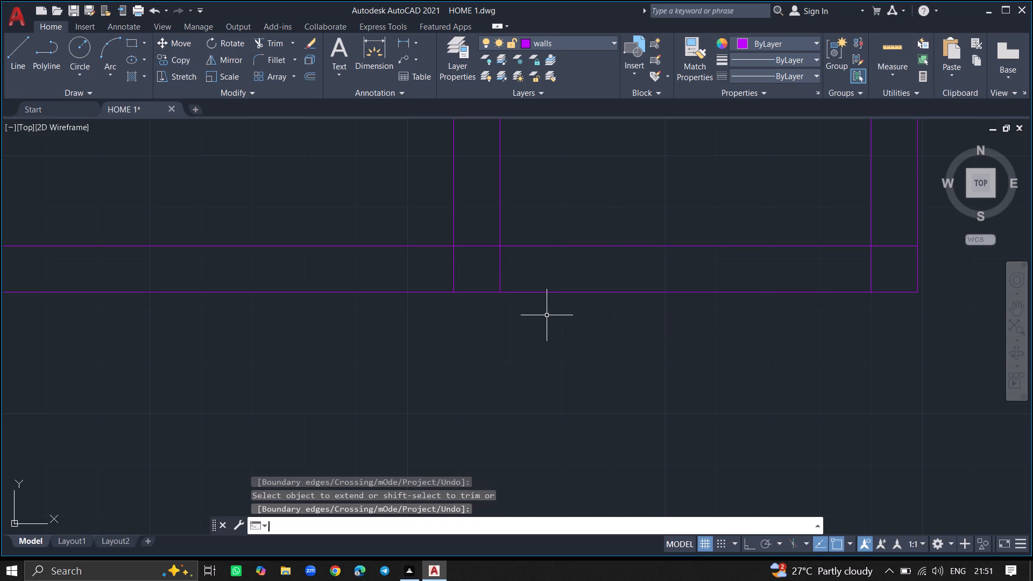
Offset the inner line of the extended bottom wall 8'6" upward.
type("OFFSET")
key("Return")
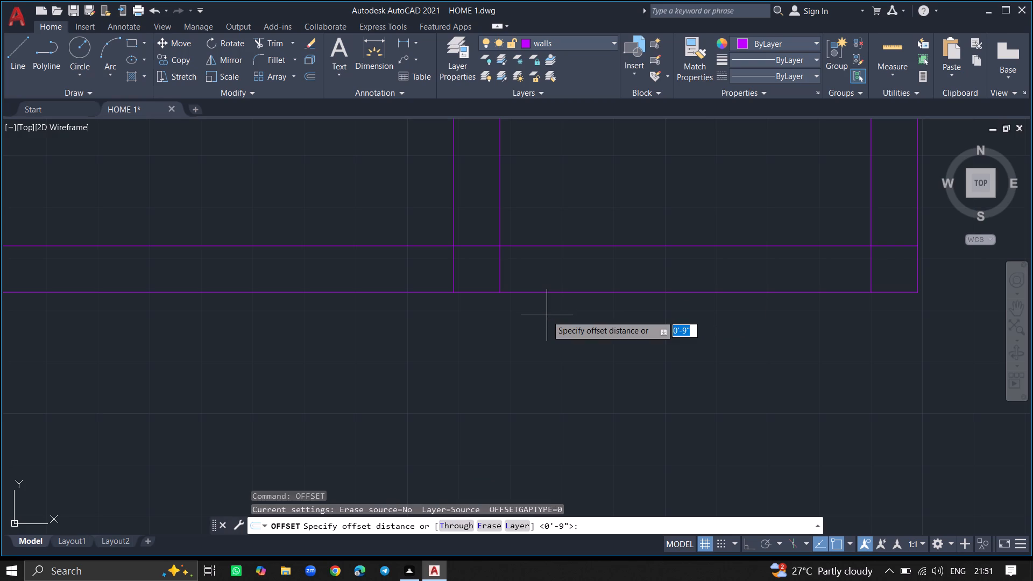
type("8'6")
key("shift+quotedbl")
key("Return")
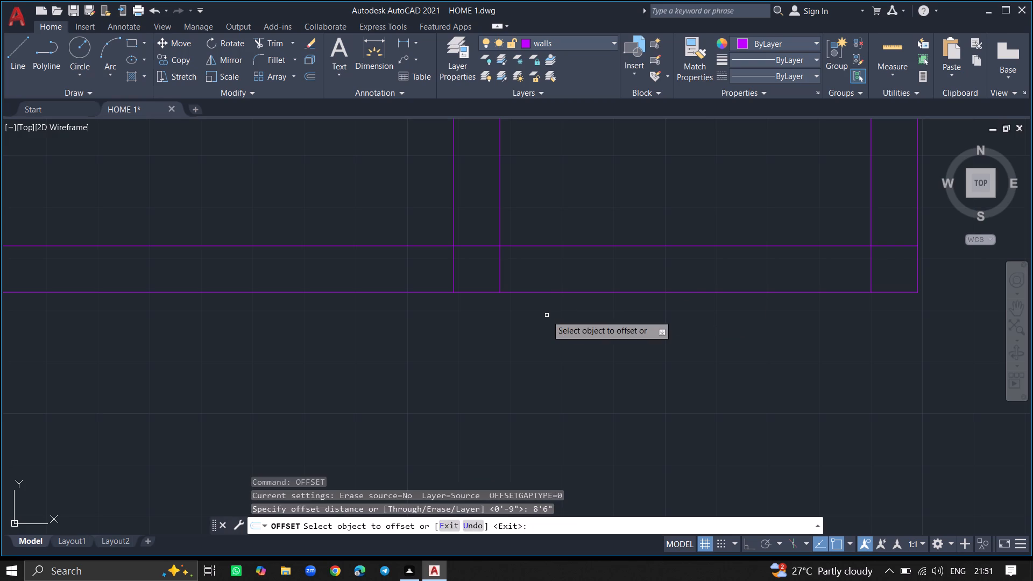
left_click(578, 246)
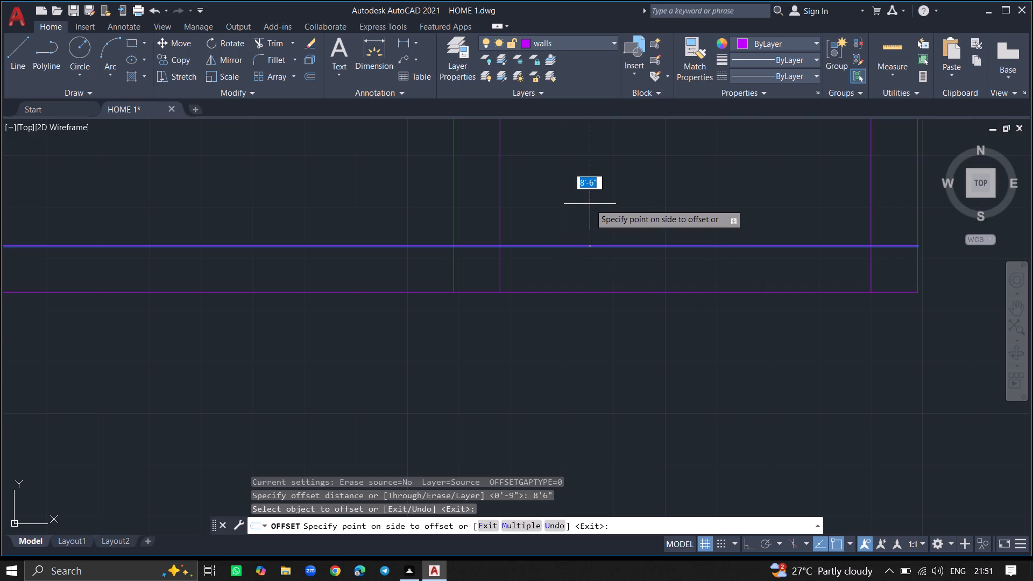
left_click(590, 204)
scroll(590, 204, "down", 5, "ctrl")
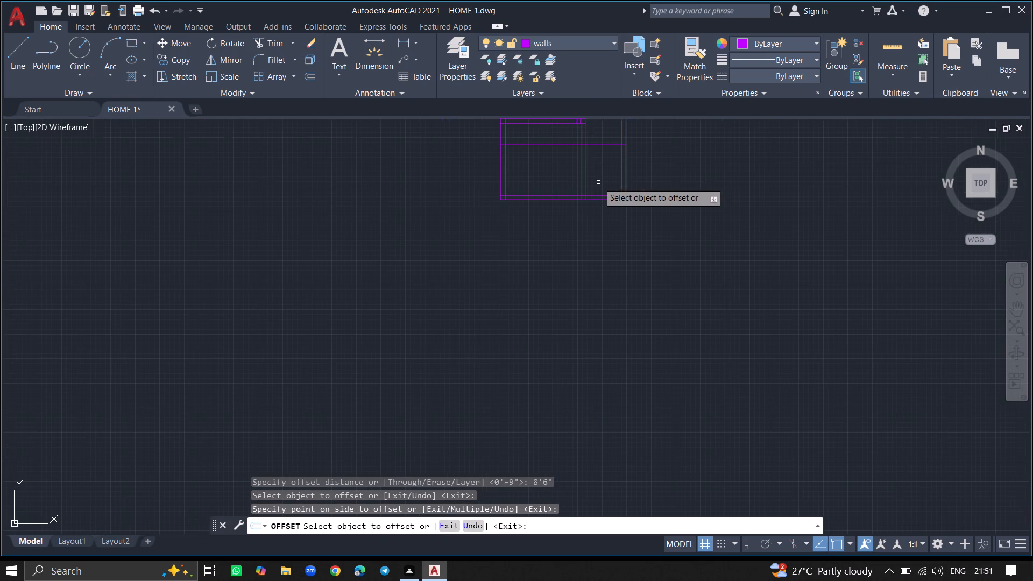
scroll(602, 133, "up", 4, "ctrl")
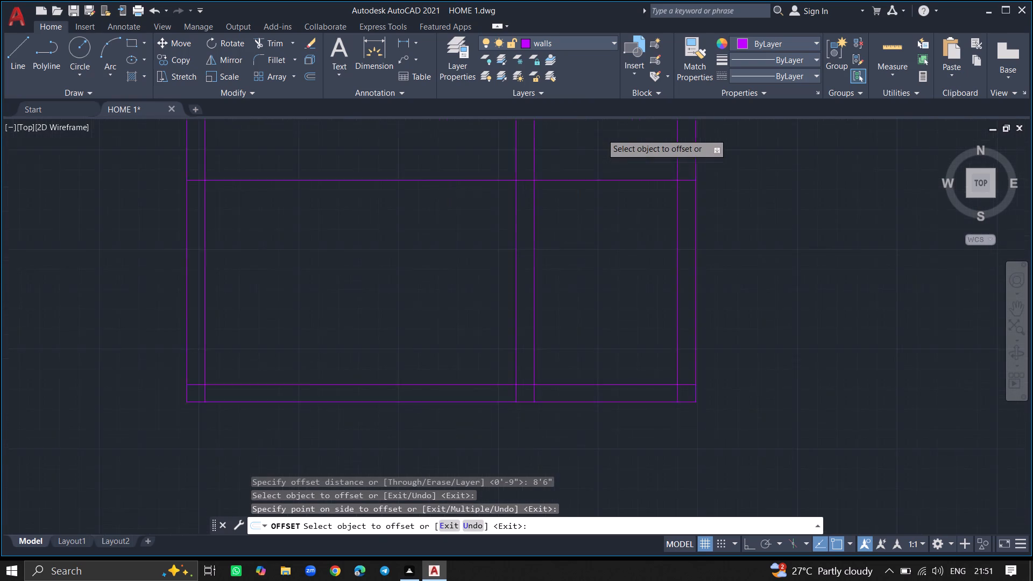
key("Return")
Offset the new horizontal line crossing the lower rooms 9" upward to give the wall its thickness.
type("OFFSET")
key("Return")
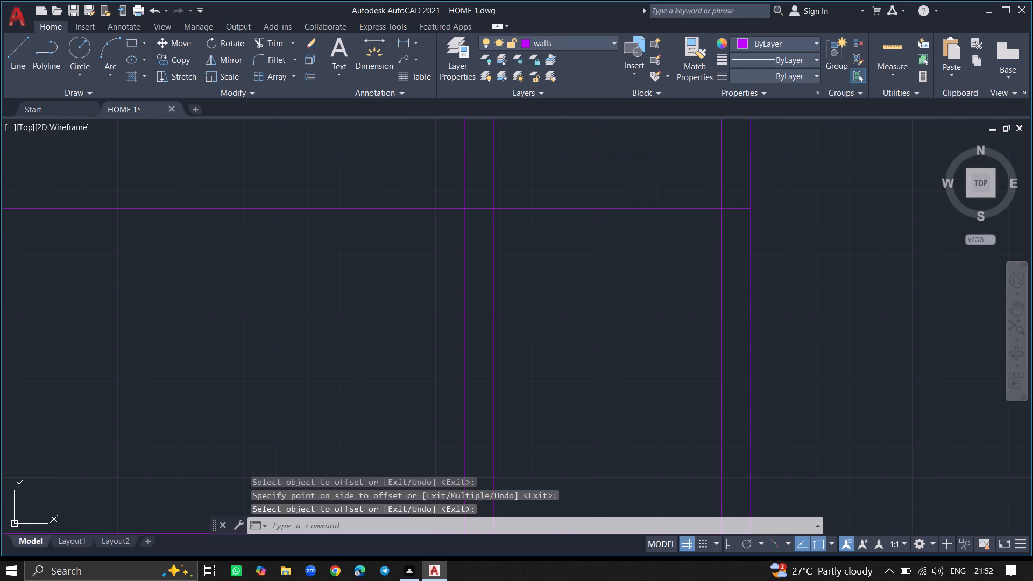
key("9")
key("shift+quotedbl")
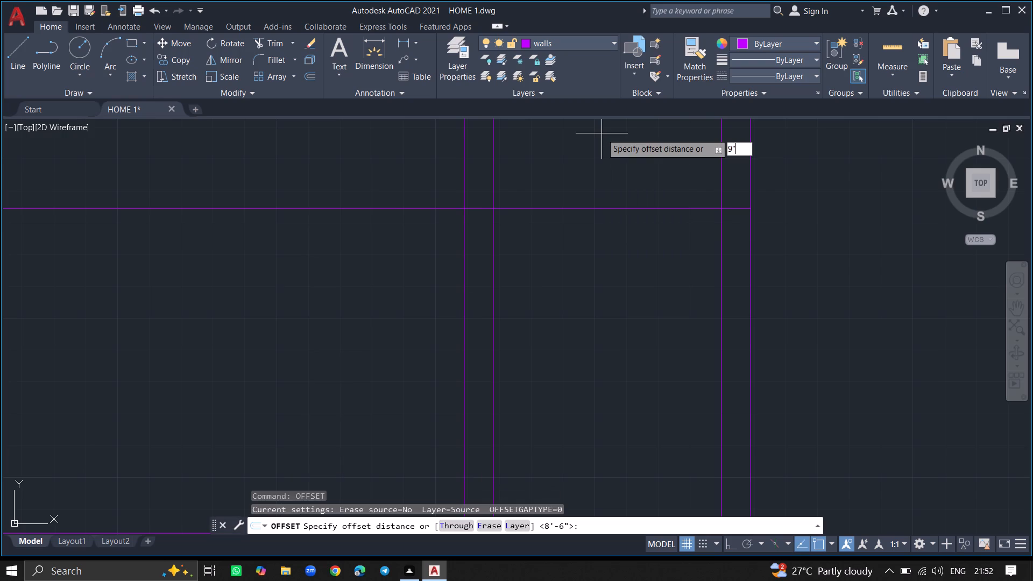
key("Return")
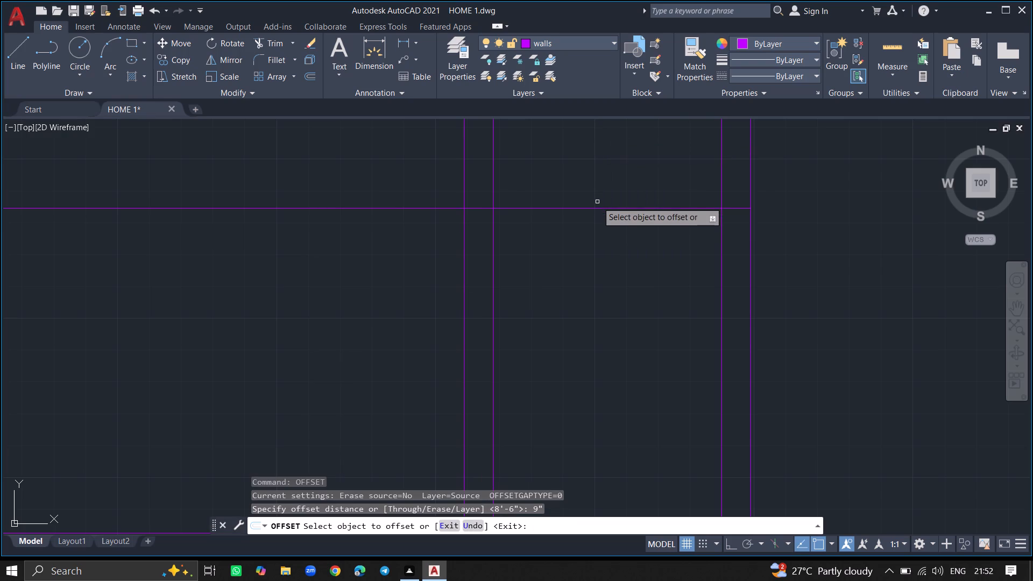
left_click(597, 207)
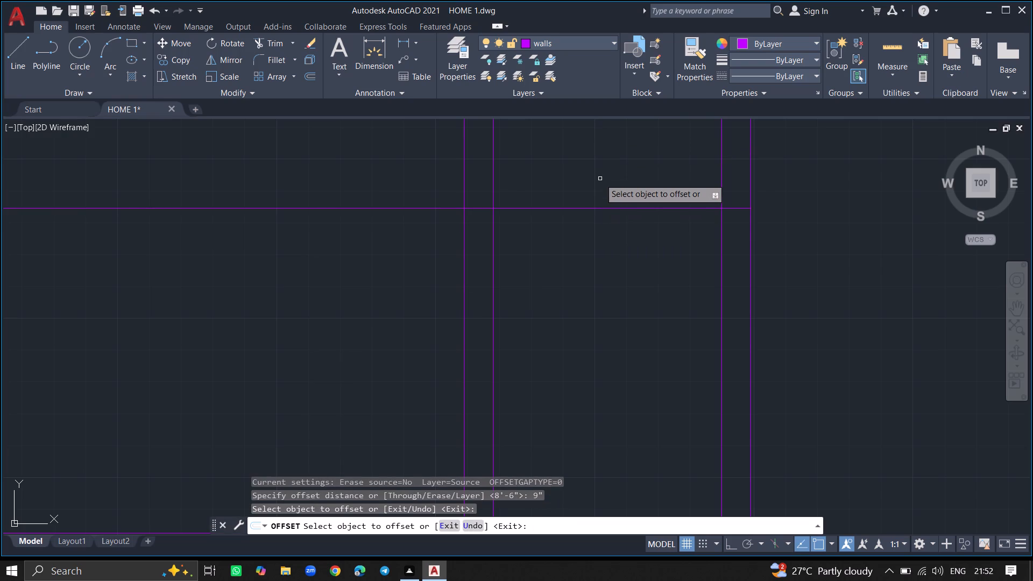
scroll(600, 179, "down", 3, "ctrl")
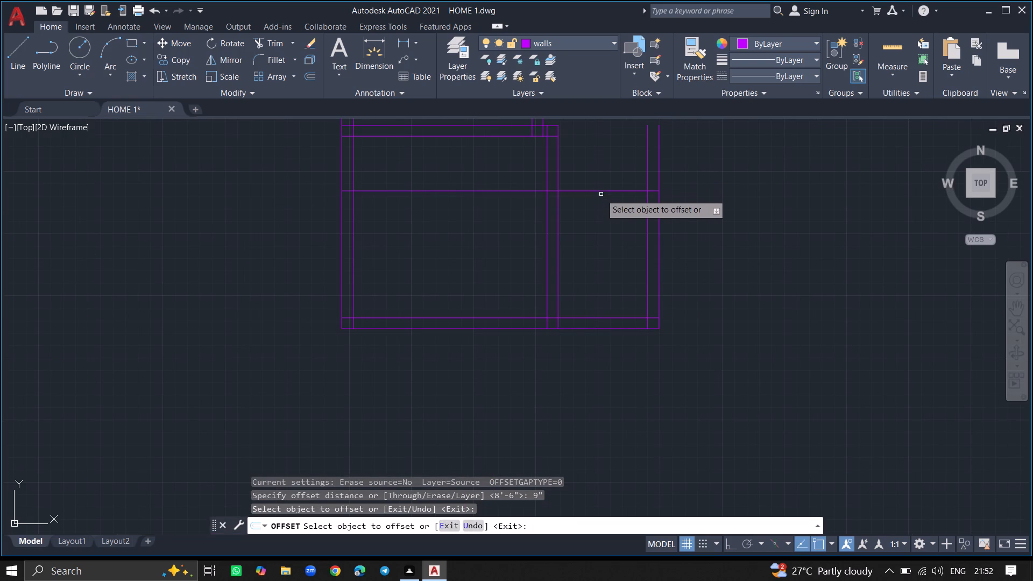
left_click(601, 190)
left_click(605, 153)
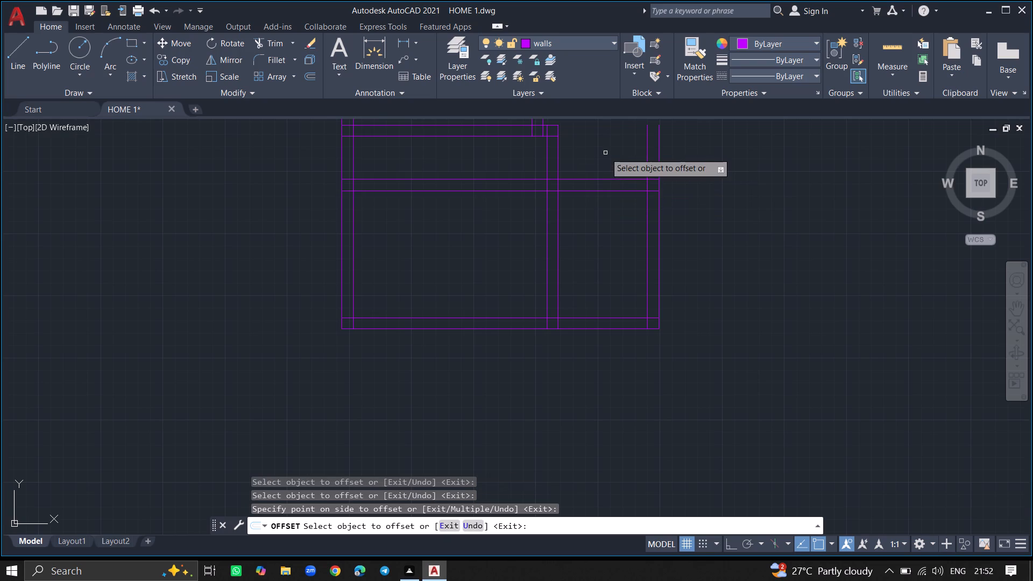
key("Return")
Trim both lines of the small lower room's right wall where they project above its new top wall.
scroll(605, 153, "down", 4, "ctrl")
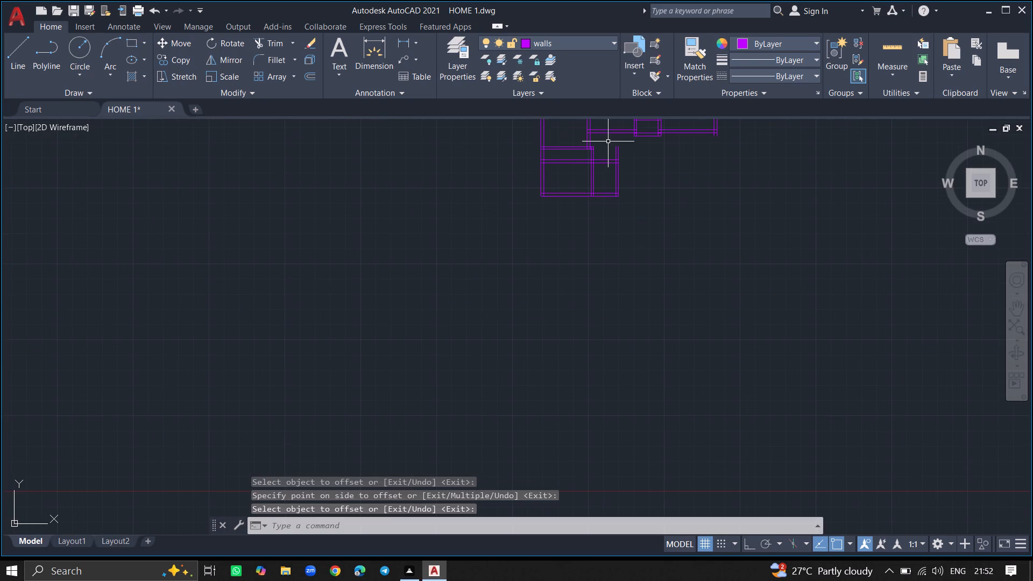
scroll(608, 141, "up", 4, "ctrl")
type("TRIM")
key("Return")
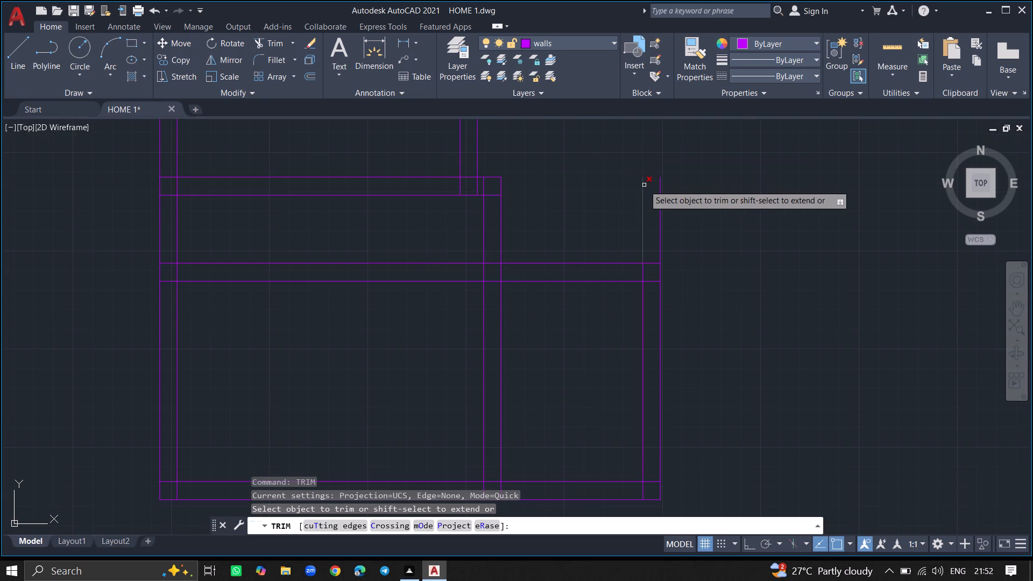
left_click(644, 185)
left_click(662, 191)
key("Return")
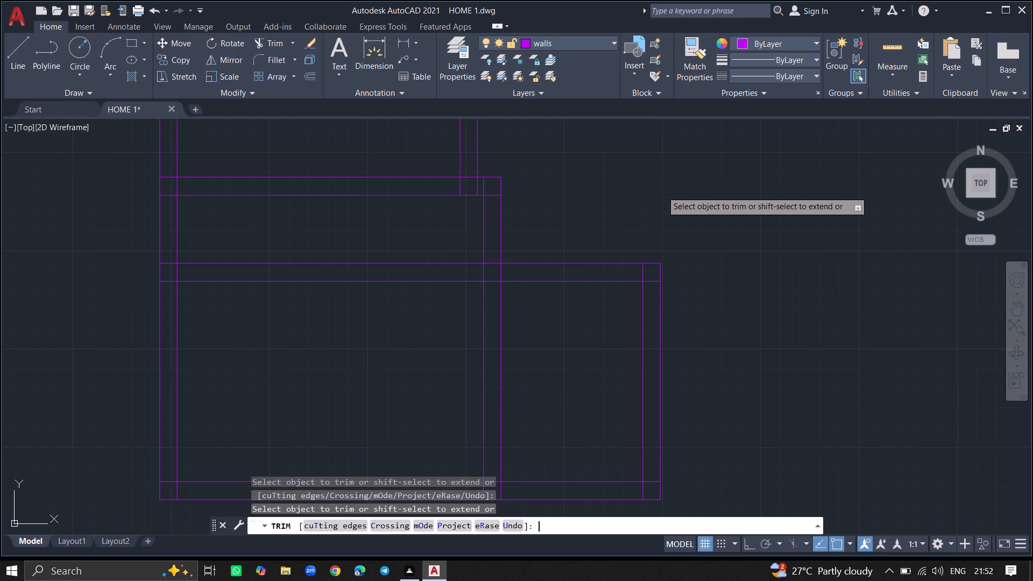
Trim both lines of the small room's top wall out of the larger lower room's interior and left wall.
scroll(662, 191, "down", 7, "ctrl")
scroll(640, 190, "up", 4, "ctrl")
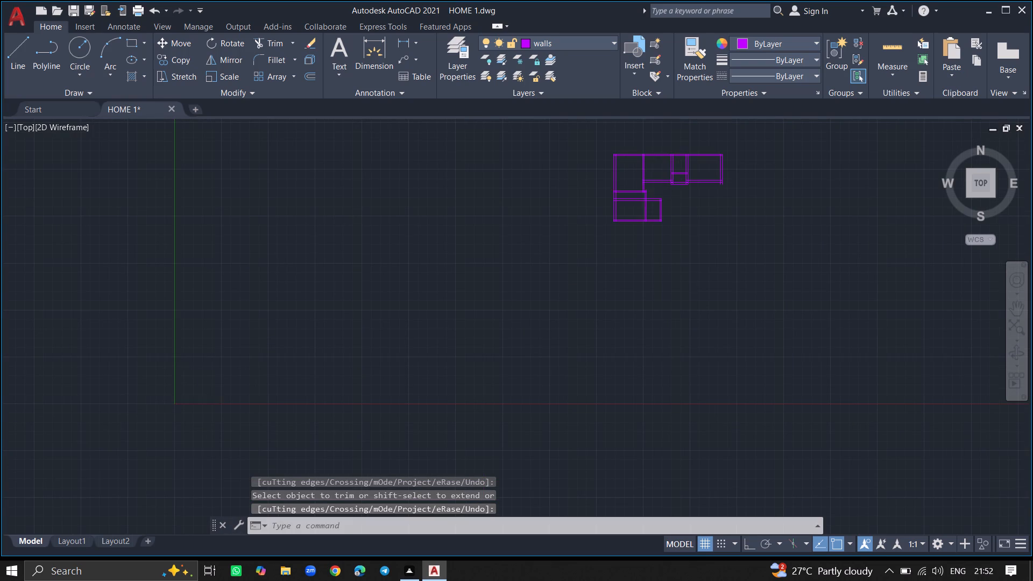
scroll(640, 190, "up", 3, "ctrl")
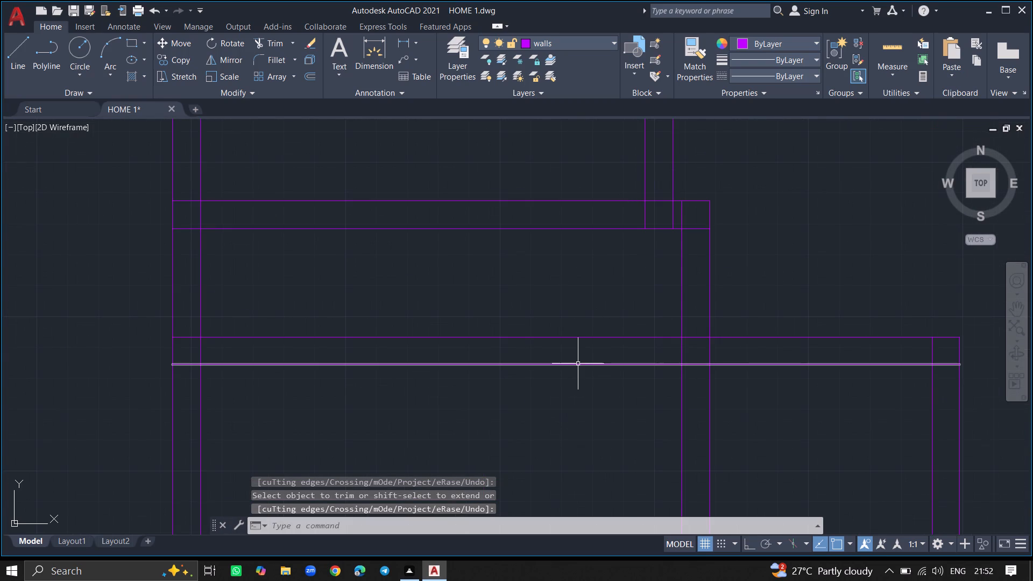
type("TRIKM")
key("Return")
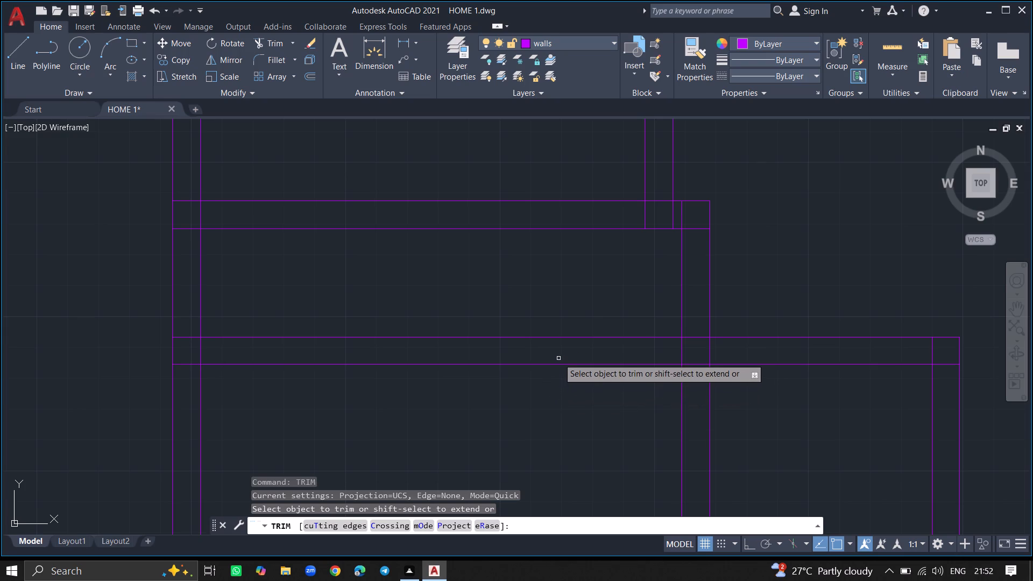
left_click(559, 365)
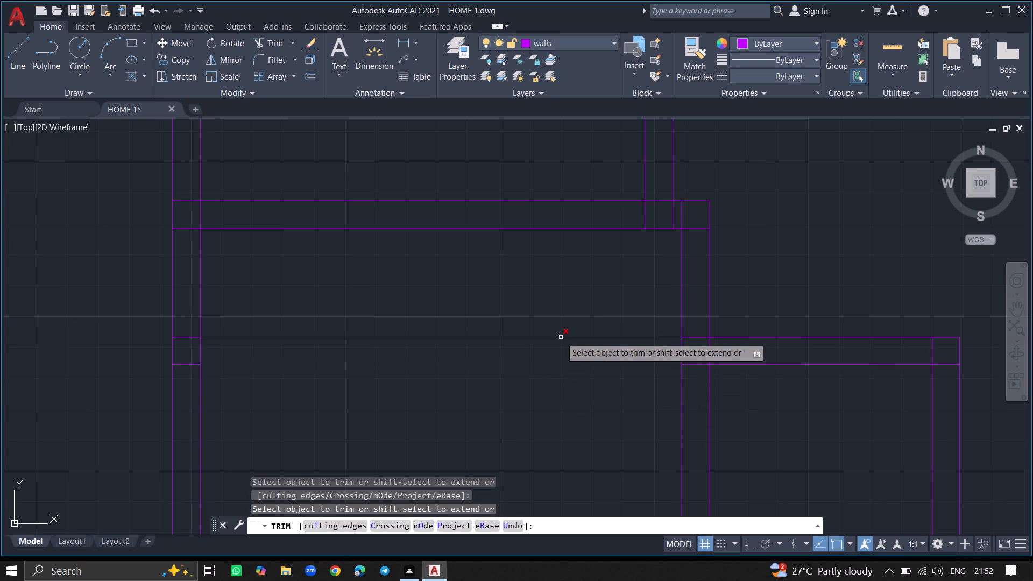
left_click(561, 337)
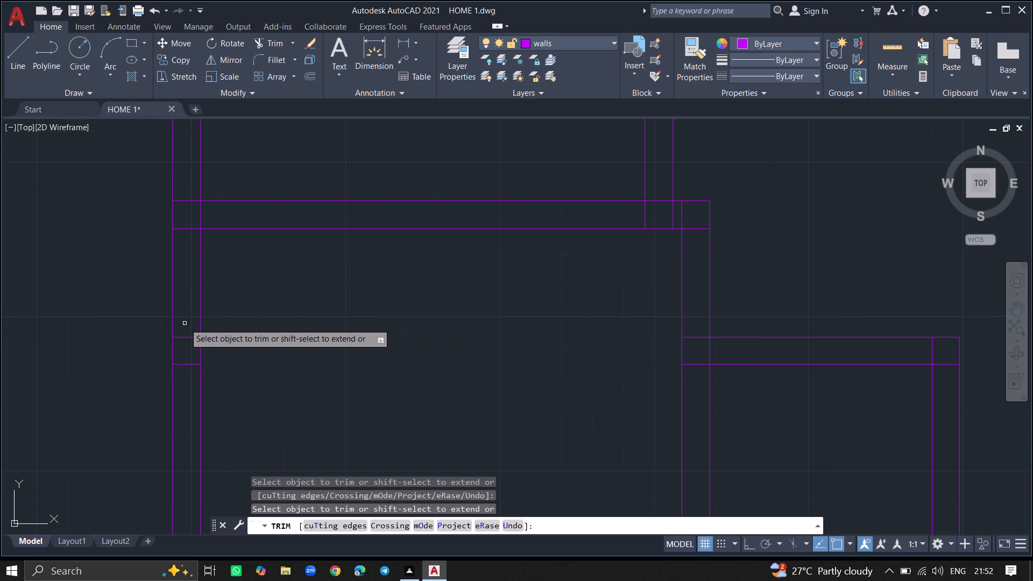
left_click(187, 337)
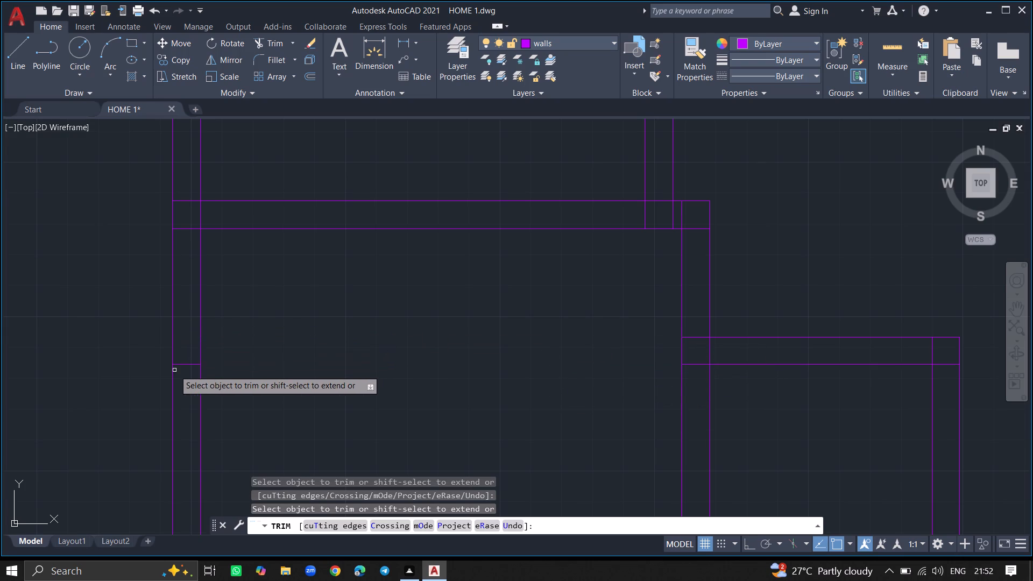
left_click(183, 364)
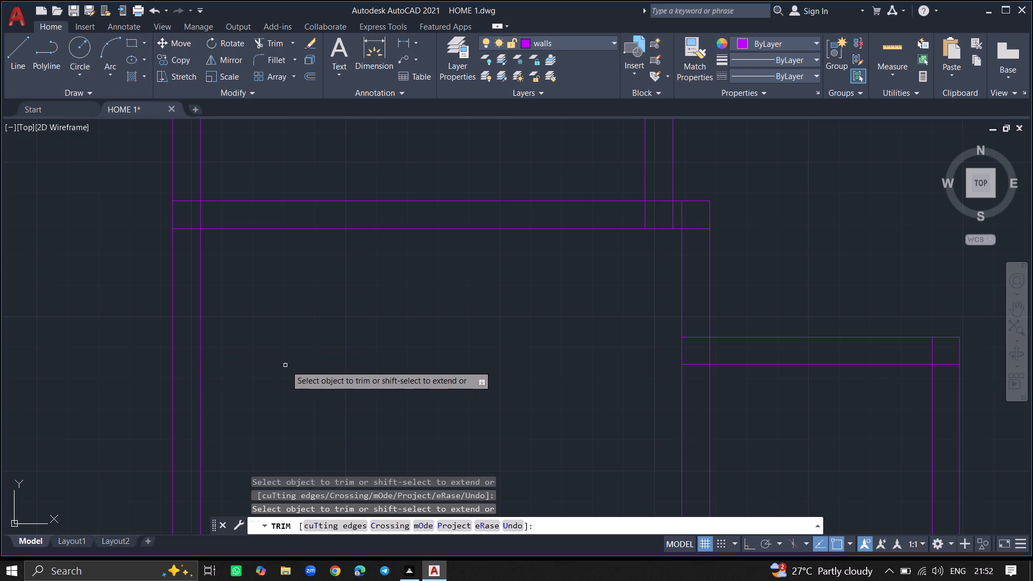
key("Return")
Offset the outer line of the upper-right room's bottom wall 5' downward.
scroll(286, 365, "down", 5, "ctrl")
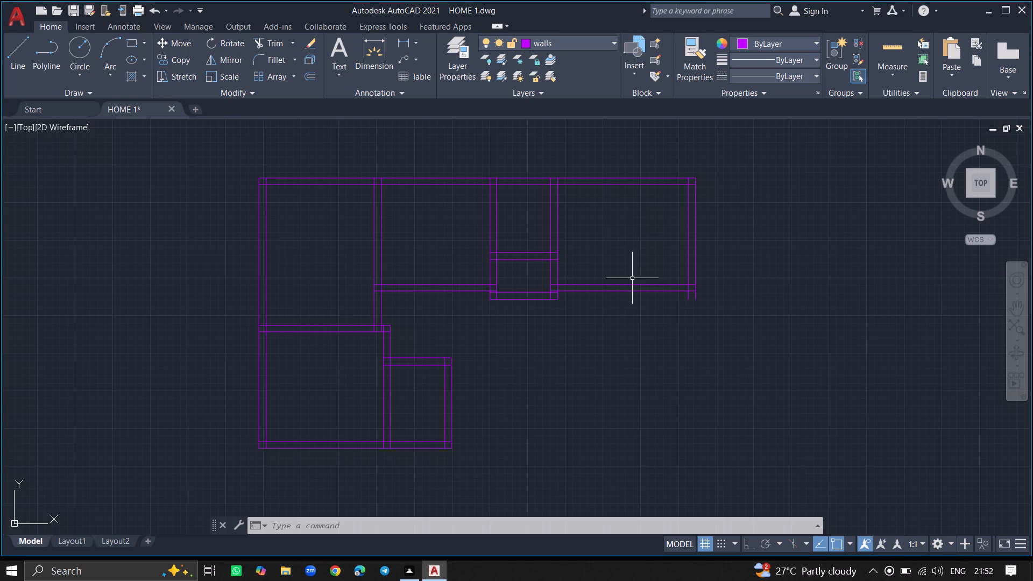
scroll(628, 292, "up", 5, "ctrl")
type("OFFSET")
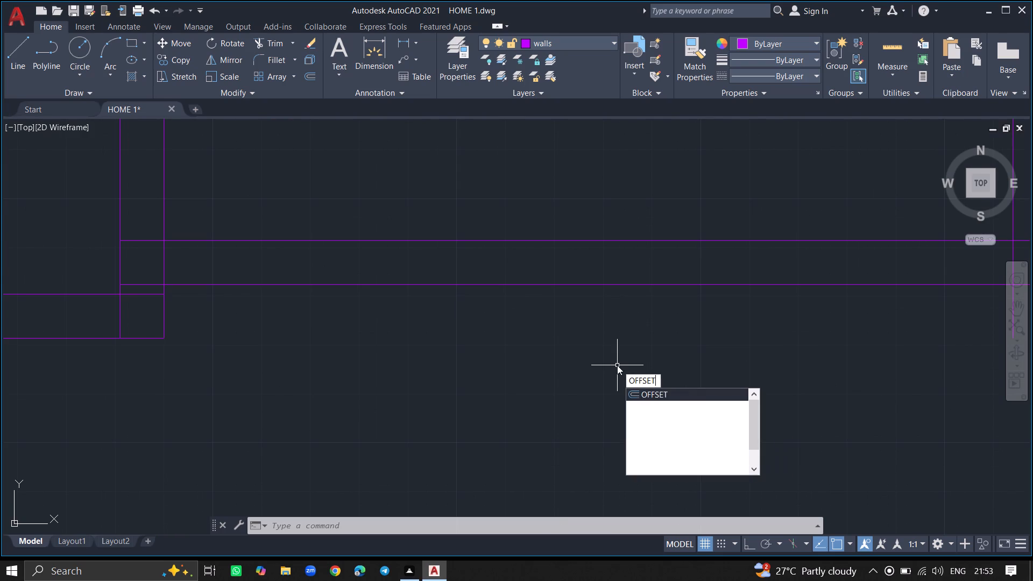
key("Return")
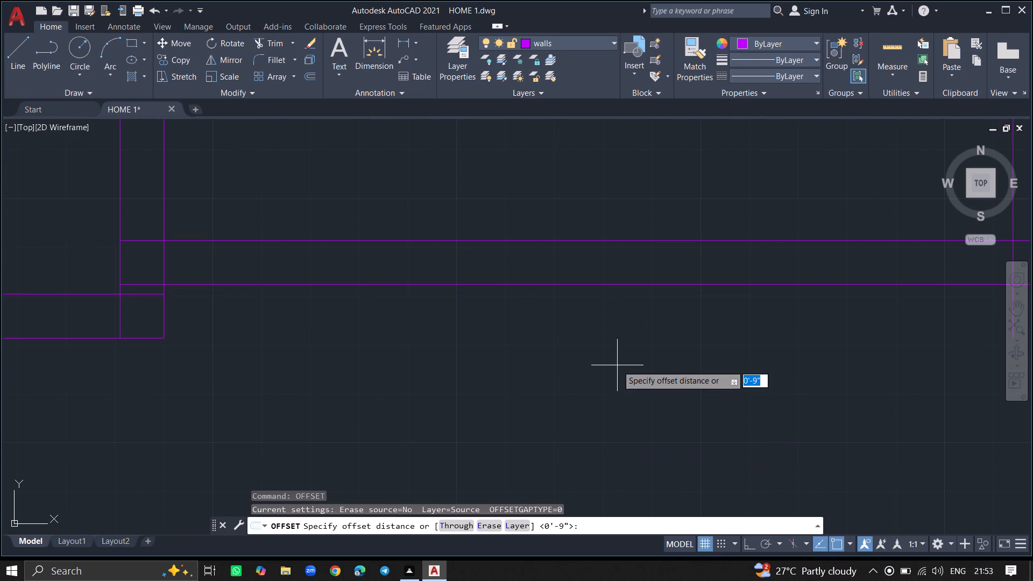
key("5")
key("apostrophe")
key("Return")
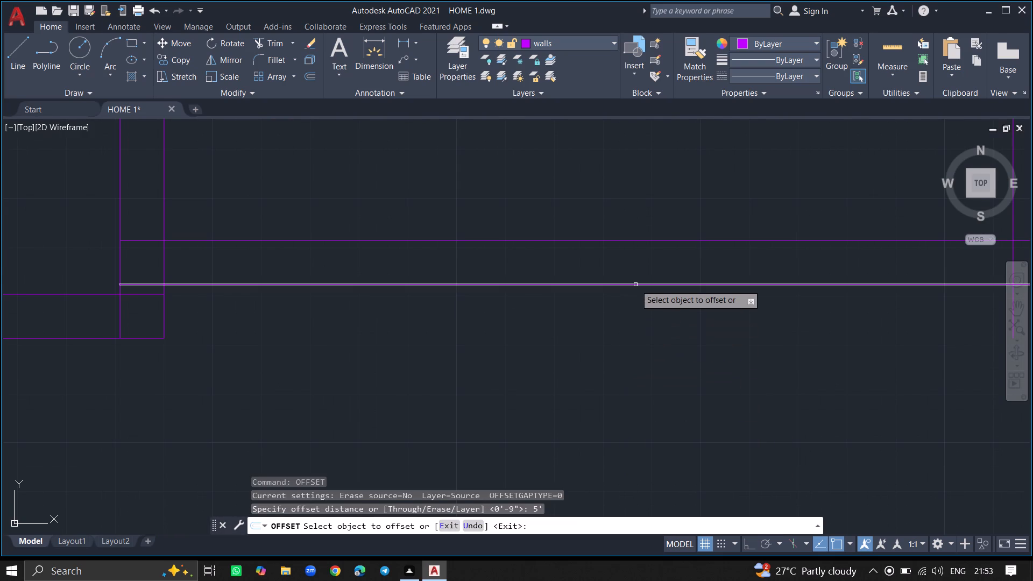
left_click(635, 284)
left_click(642, 393)
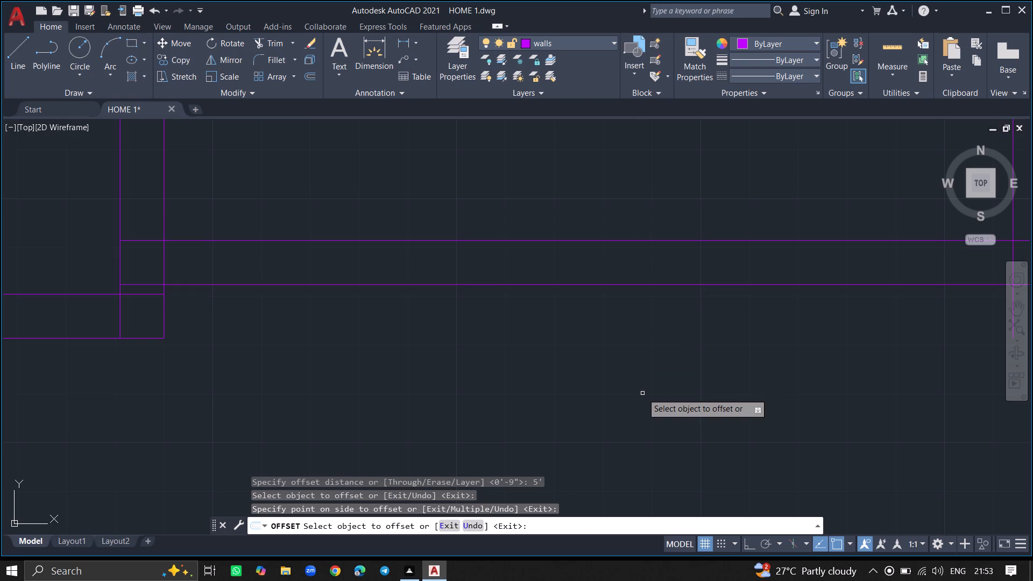
key("Return")
Extend both lines of the upper-right room's right wall down to the new horizontal line.
scroll(642, 393, "down", 2, "ctrl")
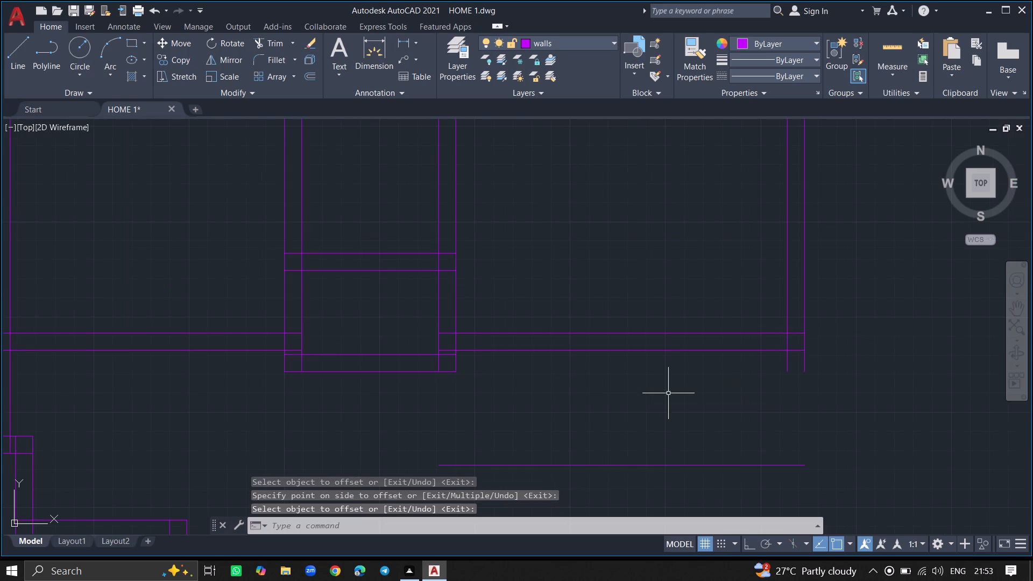
type("EX")
key("Return")
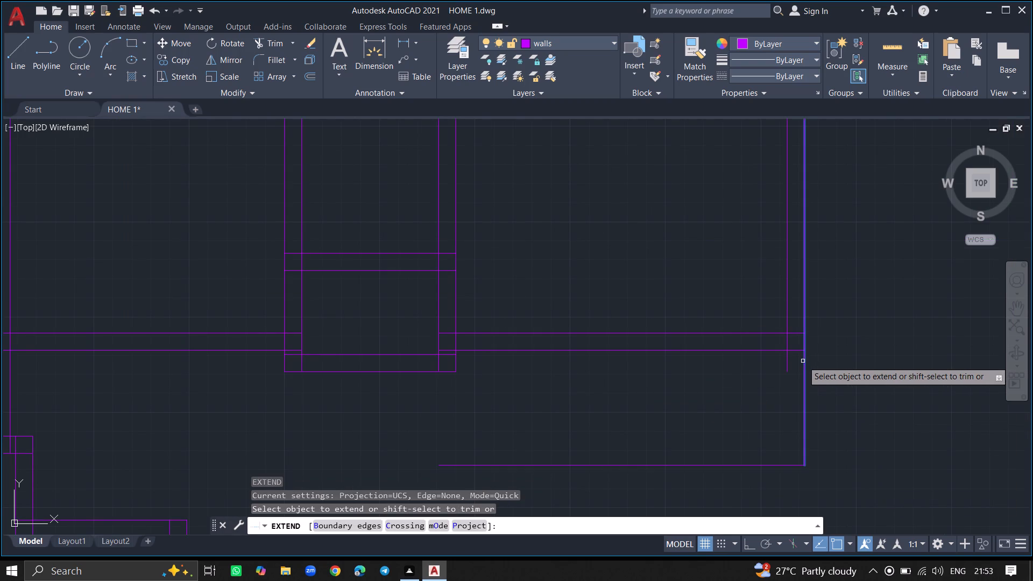
left_click(803, 361)
left_click(787, 361)
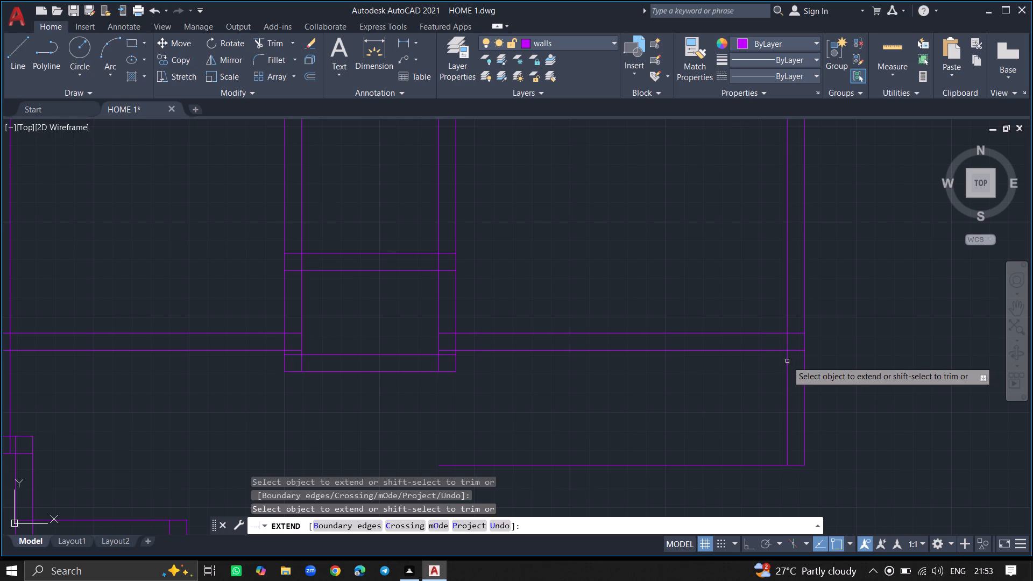
Offset the horizontal line below the upper-right room 9" downward to form the second line of the bottom wall.
key("Return")
type("OFFSET")
key("Return")
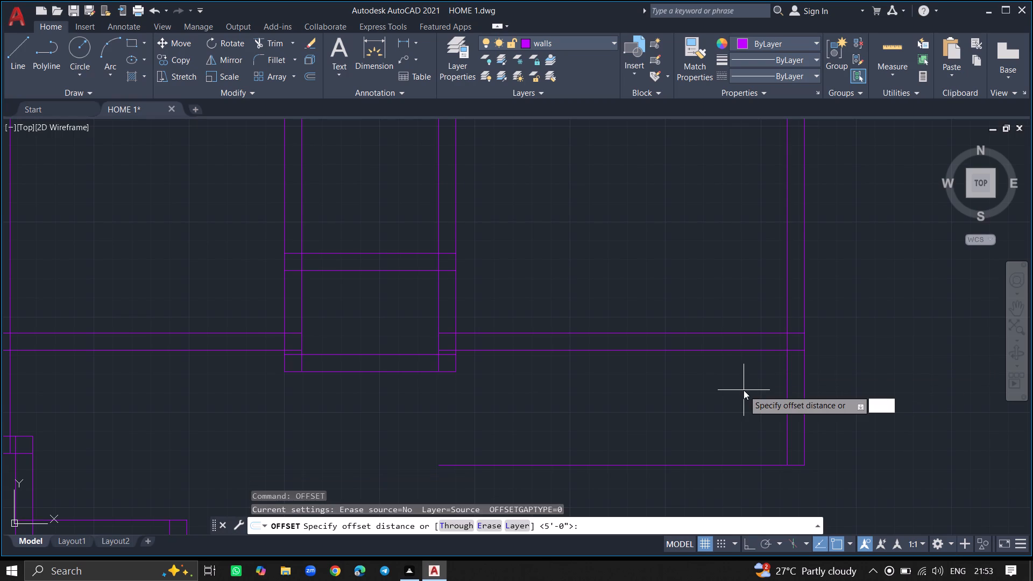
key("9")
key("shift+quotedbl")
key("Return")
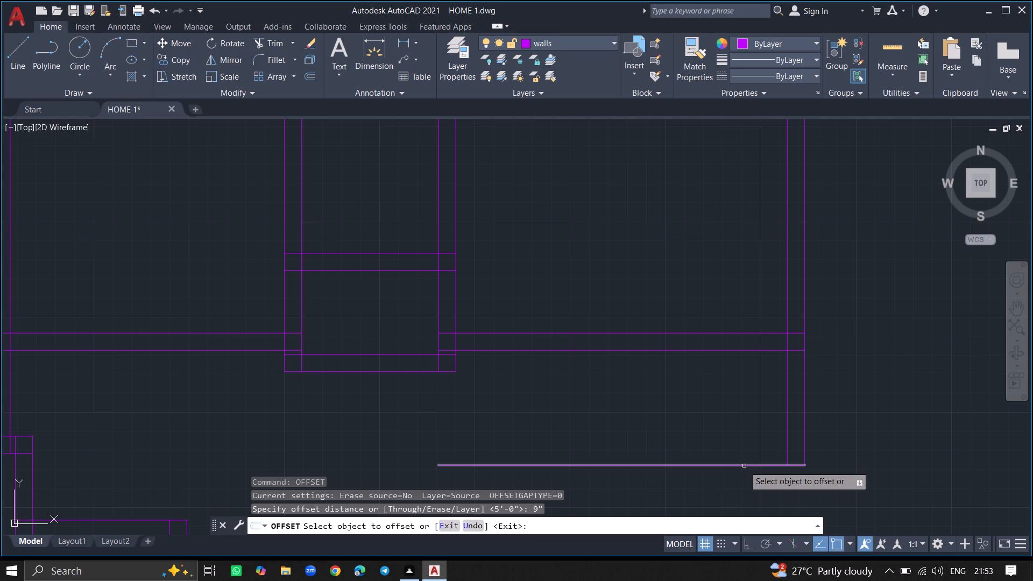
left_click(744, 466)
left_click(749, 480)
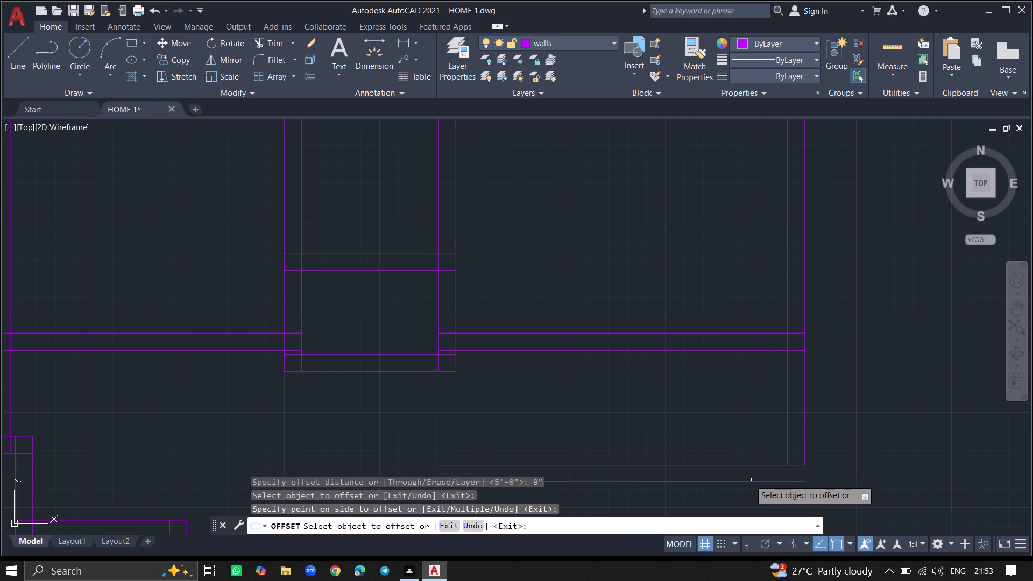
key("Return")
Extend both lines of the right outer wall down to the outer line of the new bottom wall.
type("EX")
key("Return")
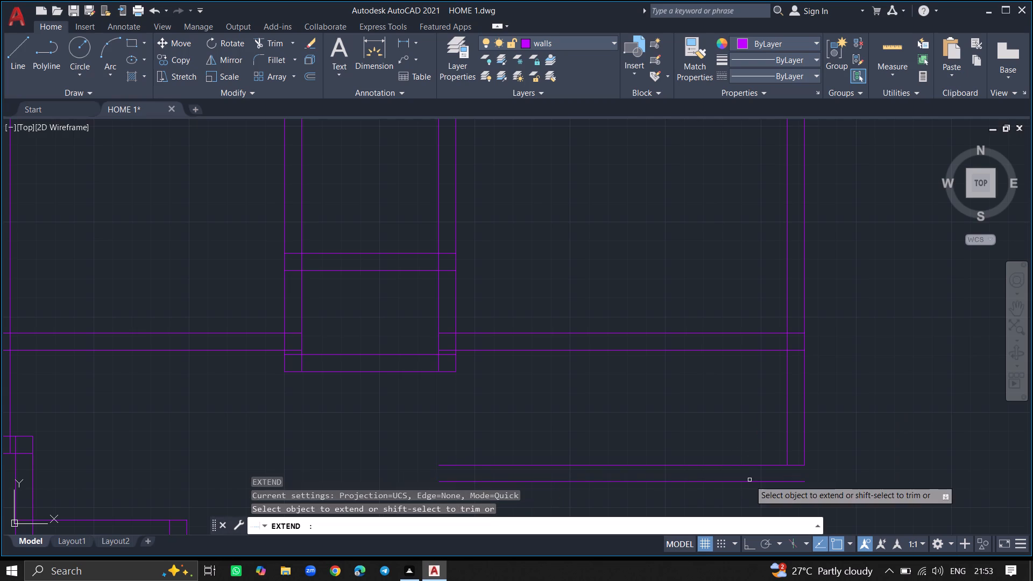
left_click(787, 438)
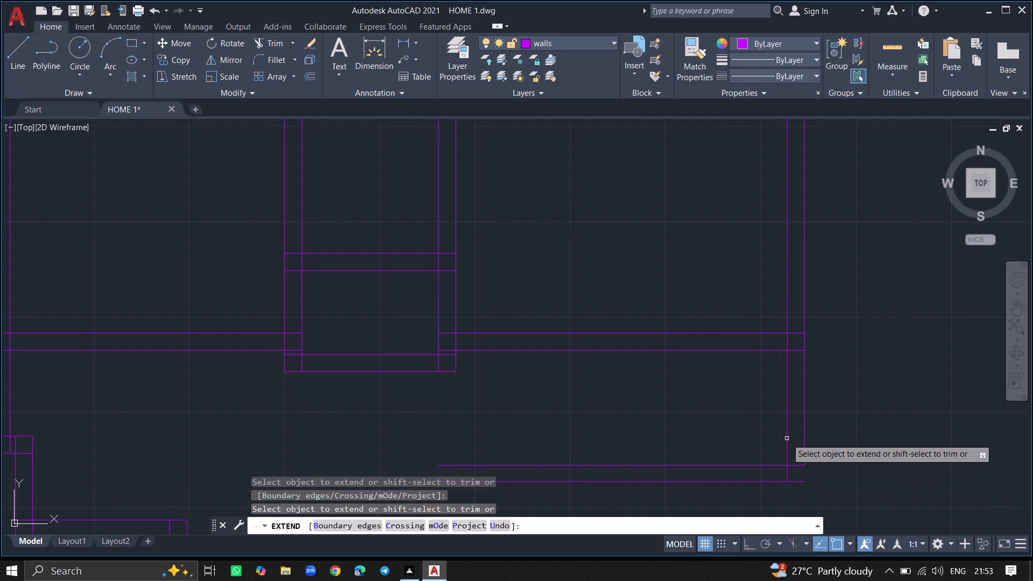
left_click(805, 438)
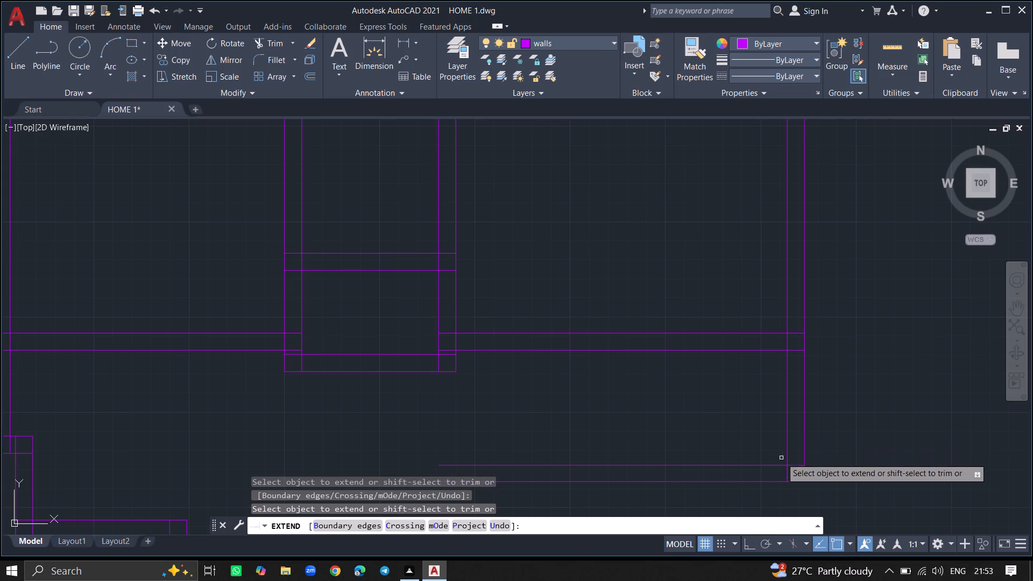
key("Return")
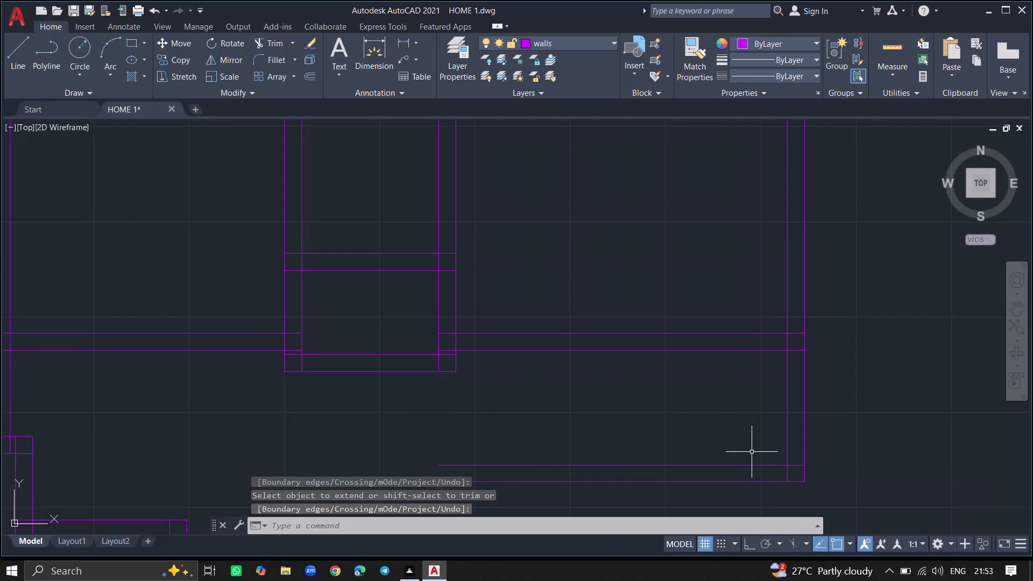
Offset the inner line of the right outer wall 8'6" to the left, towards the house interior.
type("OFFSET")
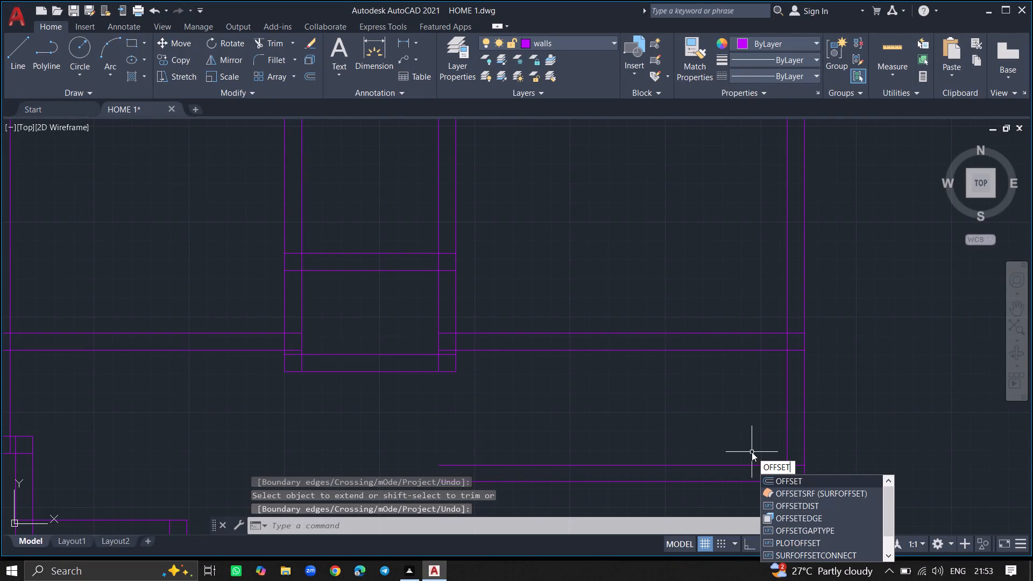
key("Return")
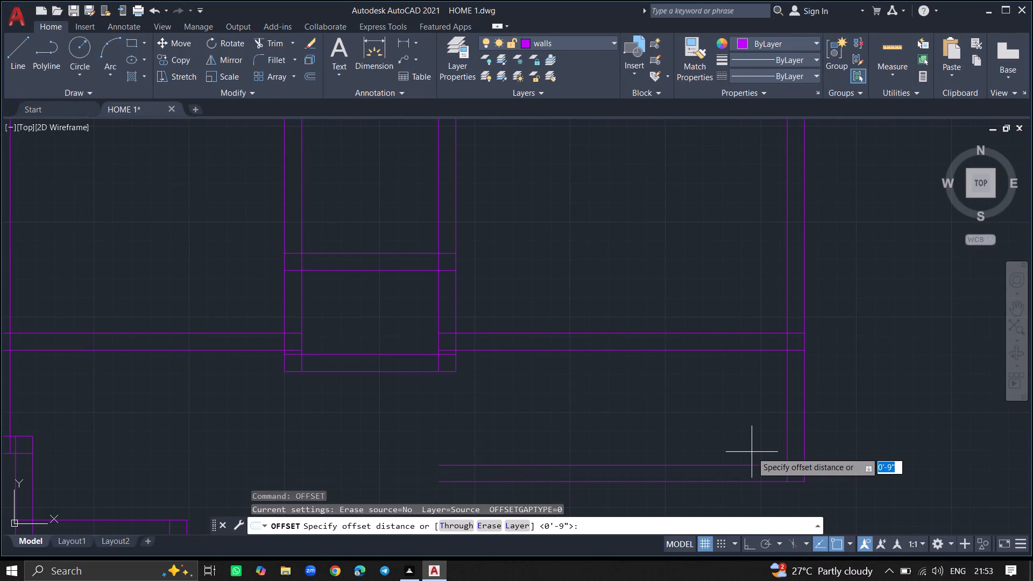
key("8")
type("'6")
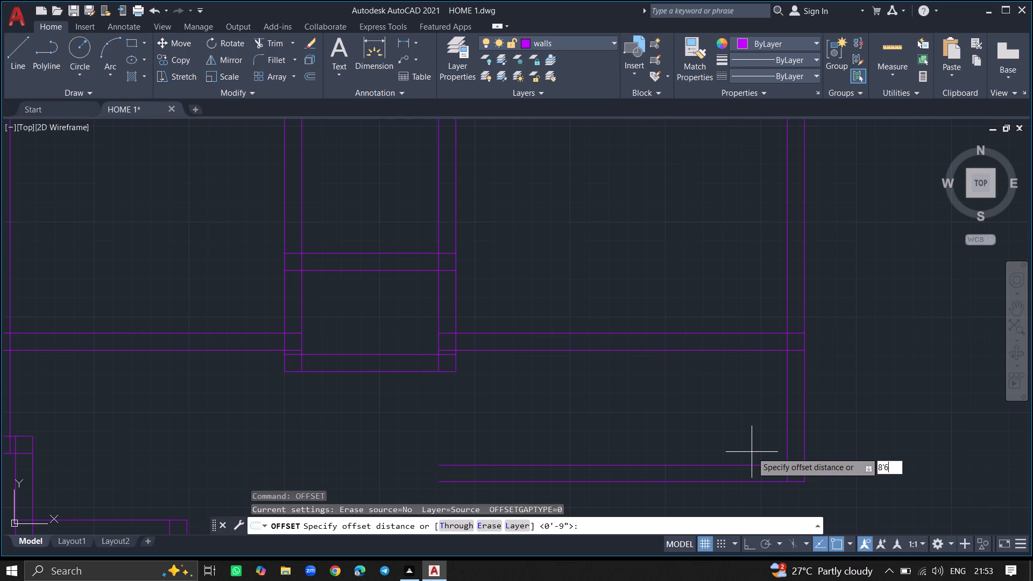
key("shift+quotedbl")
key("Return")
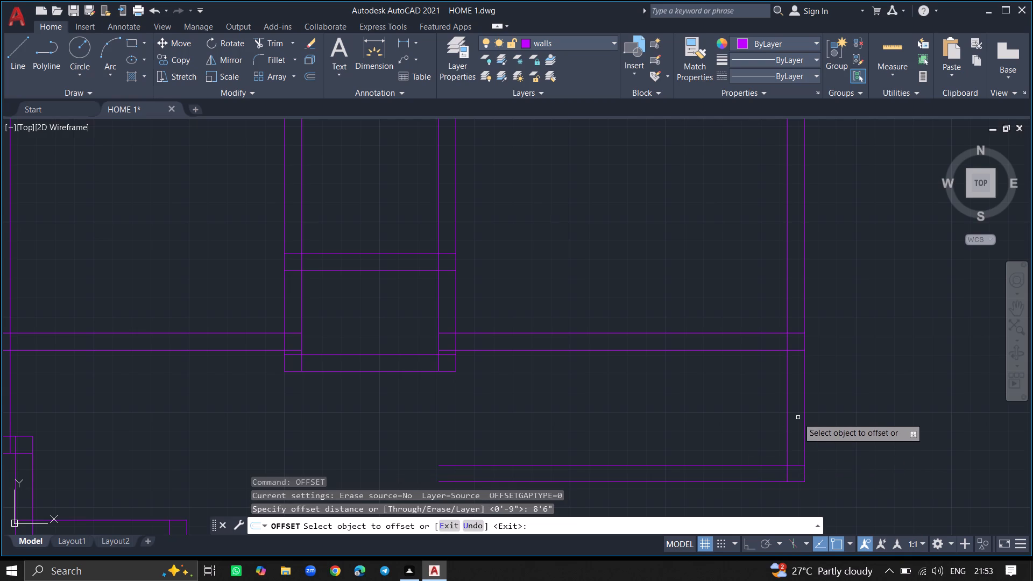
left_click(787, 420)
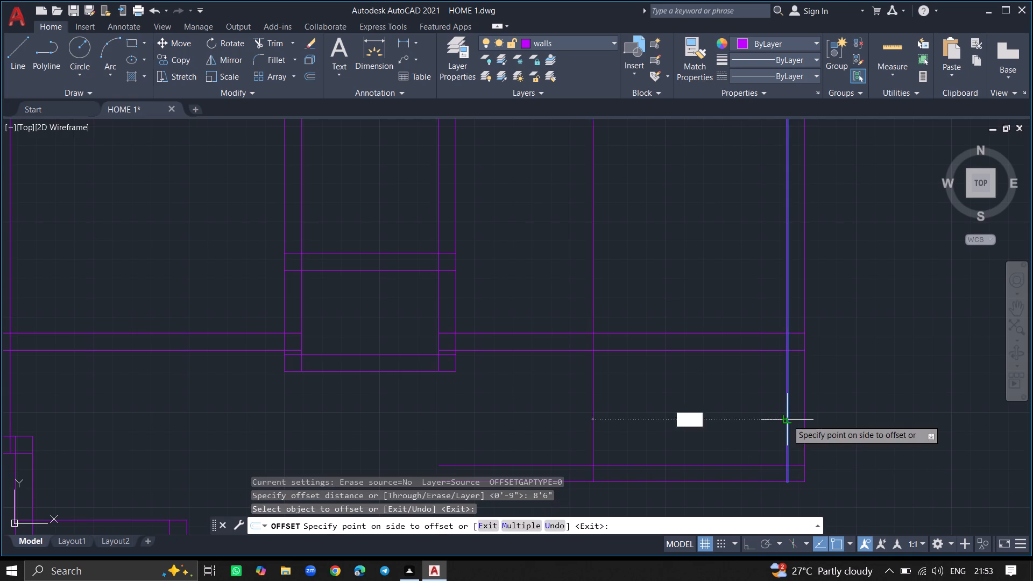
left_click(661, 412)
key("Return")
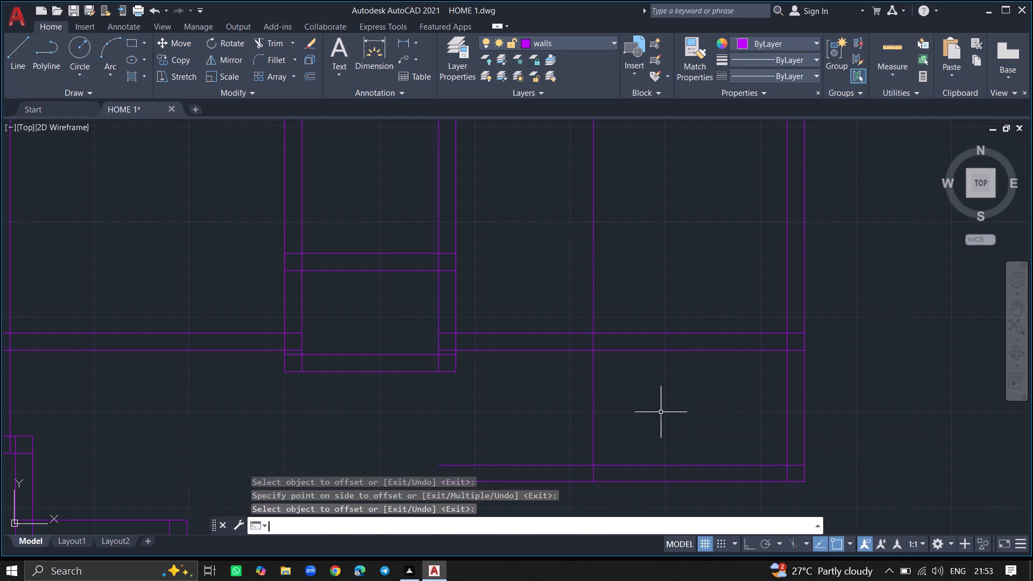
Offset the new vertical partition line 9" to the left to give the partition its wall thickness.
type("OFFSET")
key("Return")
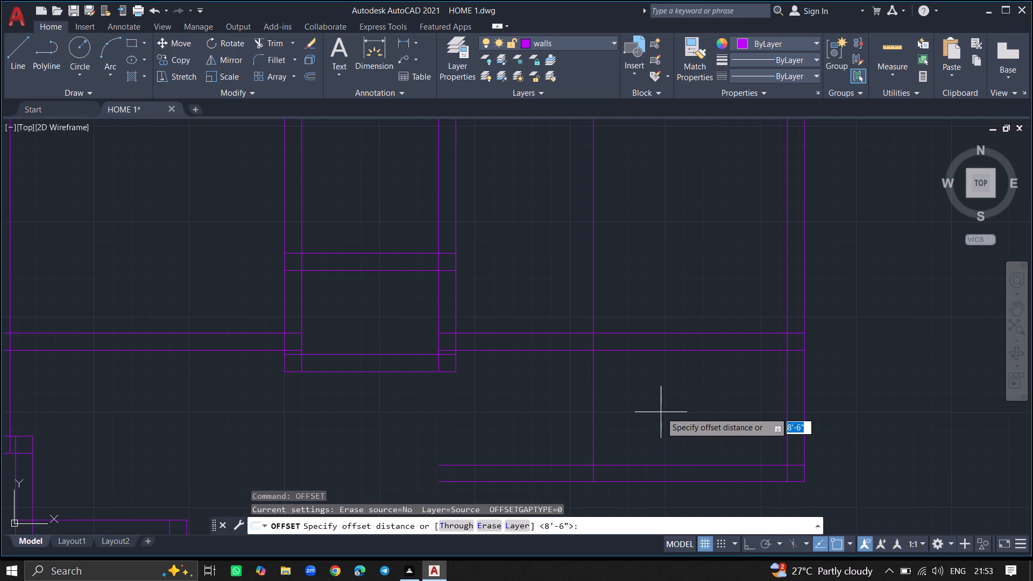
key("9")
key("shift+quotedbl")
key("Return")
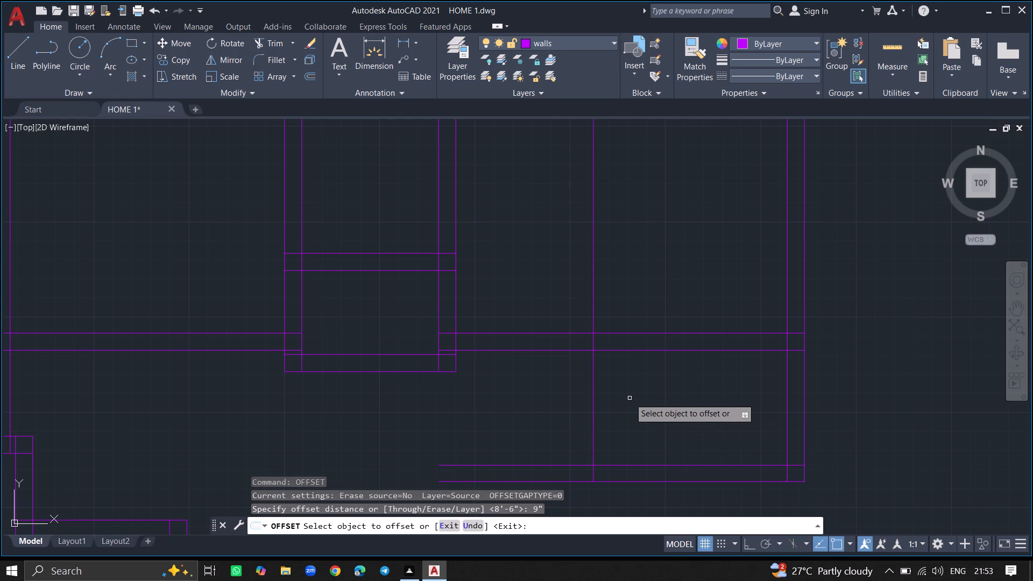
left_click(593, 399)
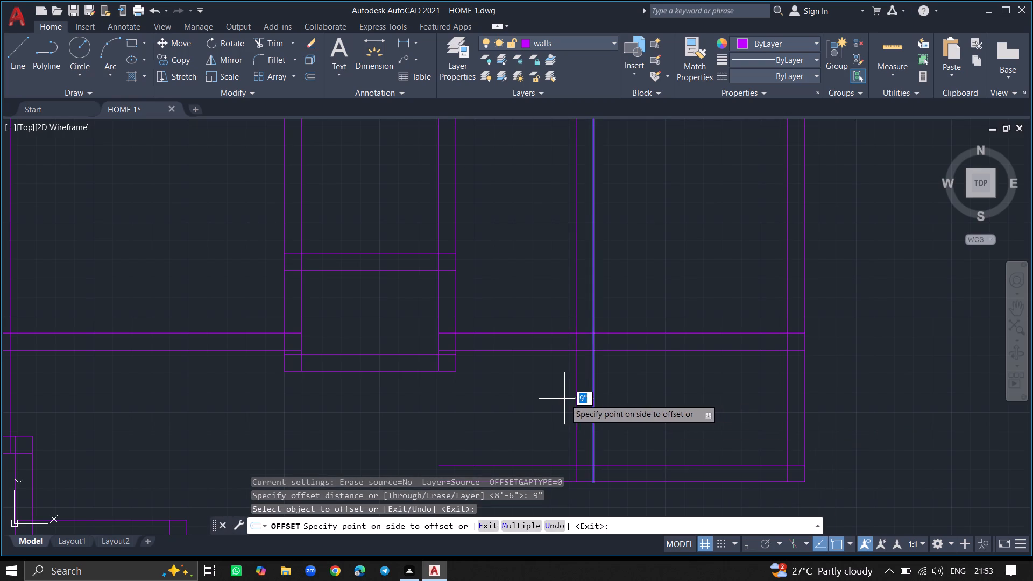
left_click(564, 399)
key("Return")
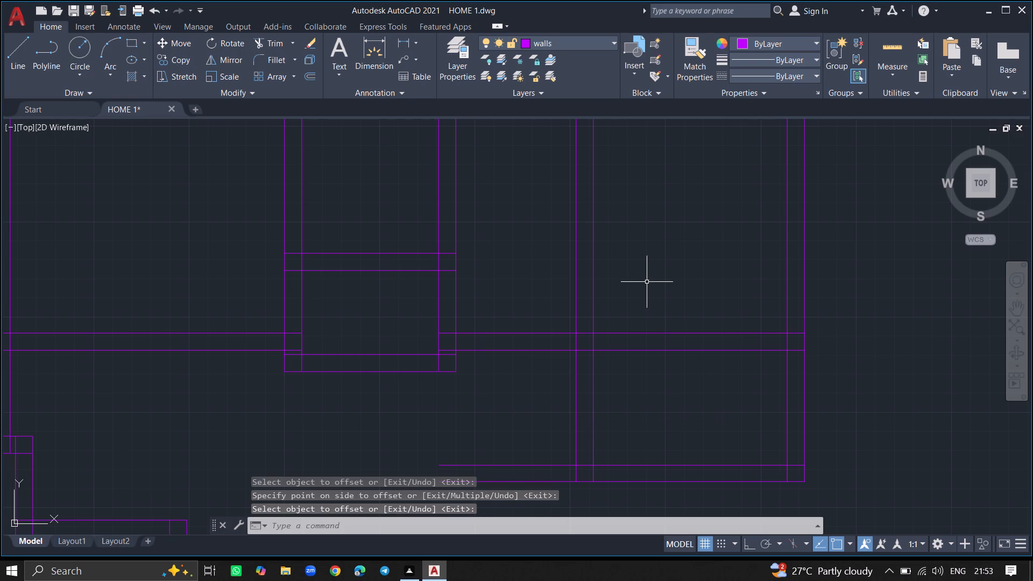
Trim both partition lines where they run up through the upper-right room above its bottom wall.
type("TRIM")
key("Return")
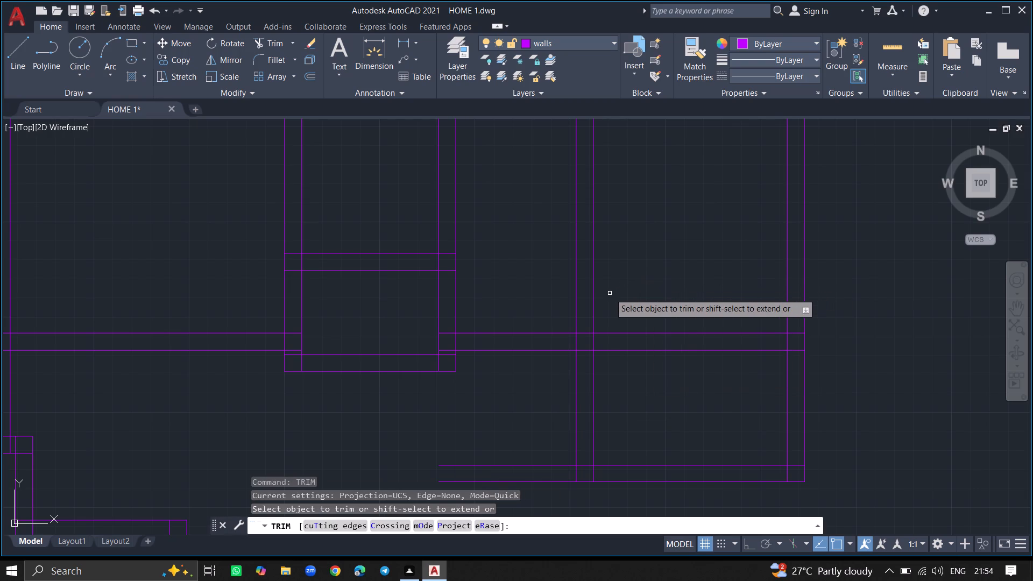
left_click(593, 293)
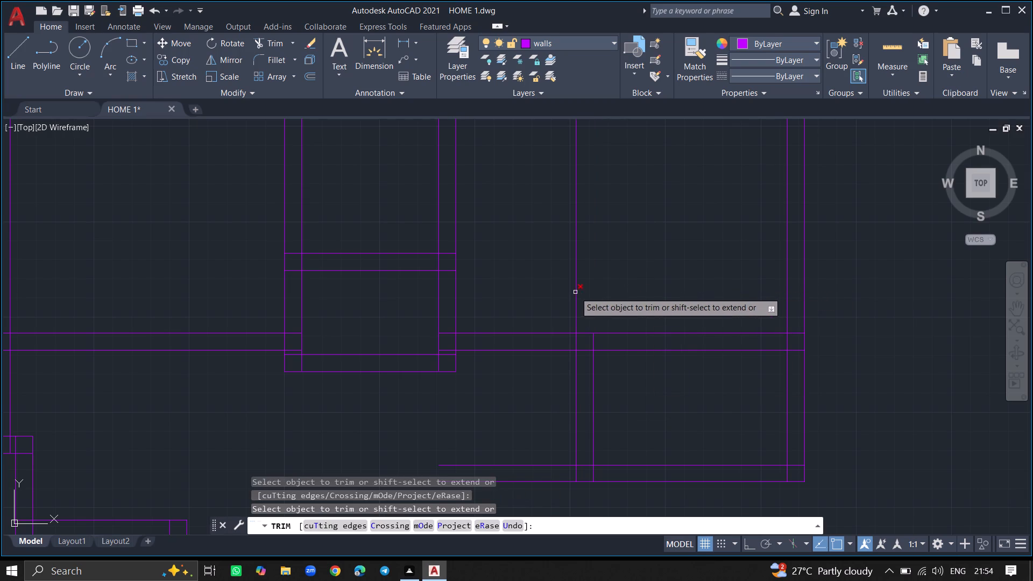
left_click(575, 291)
scroll(575, 291, "down", 1, "ctrl")
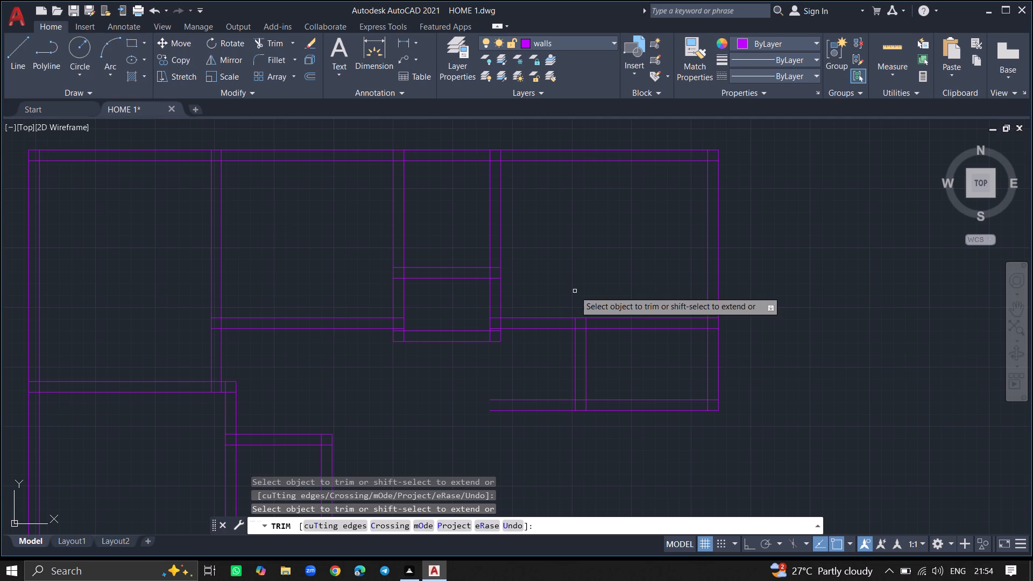
key("Return")
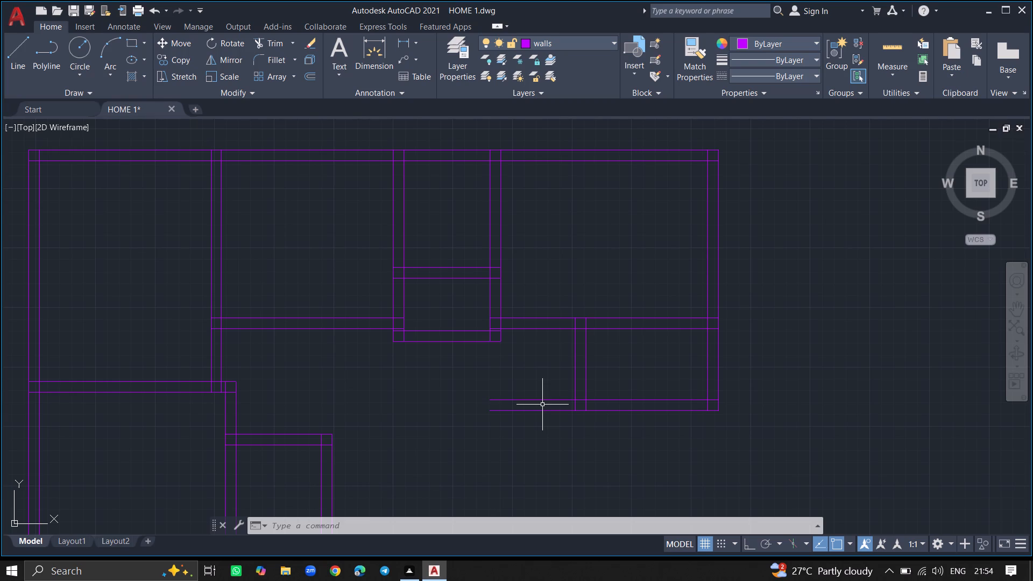
Offset the outer line of the small right-hand room's bottom wall 11' downward.
type("OFFSET")
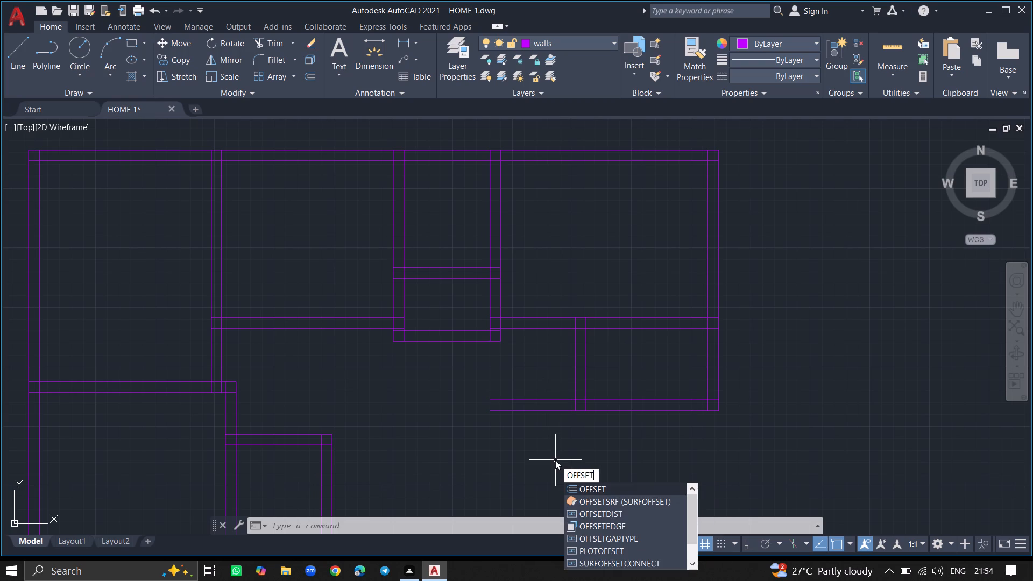
key("Return")
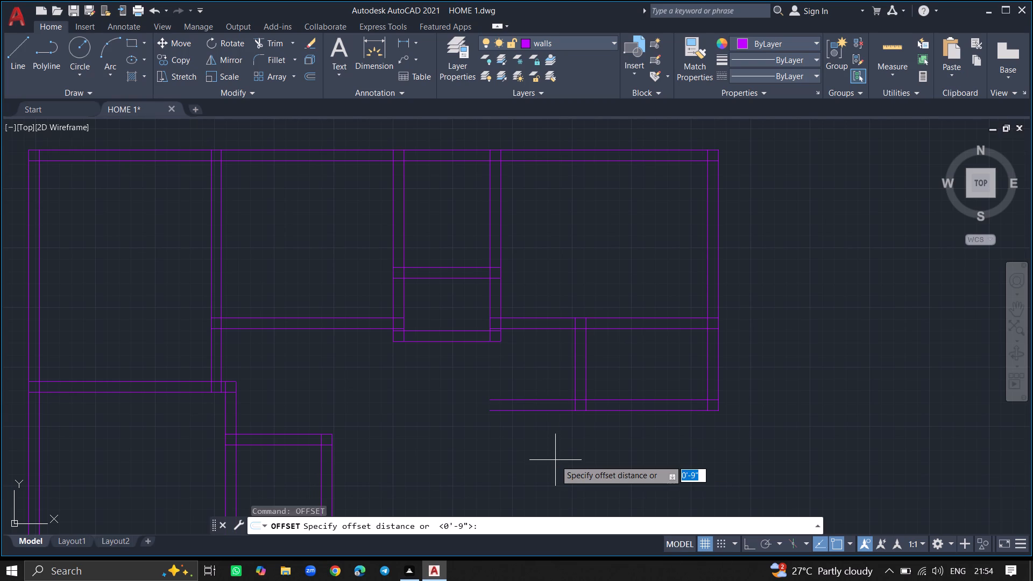
type("11'")
key("Return")
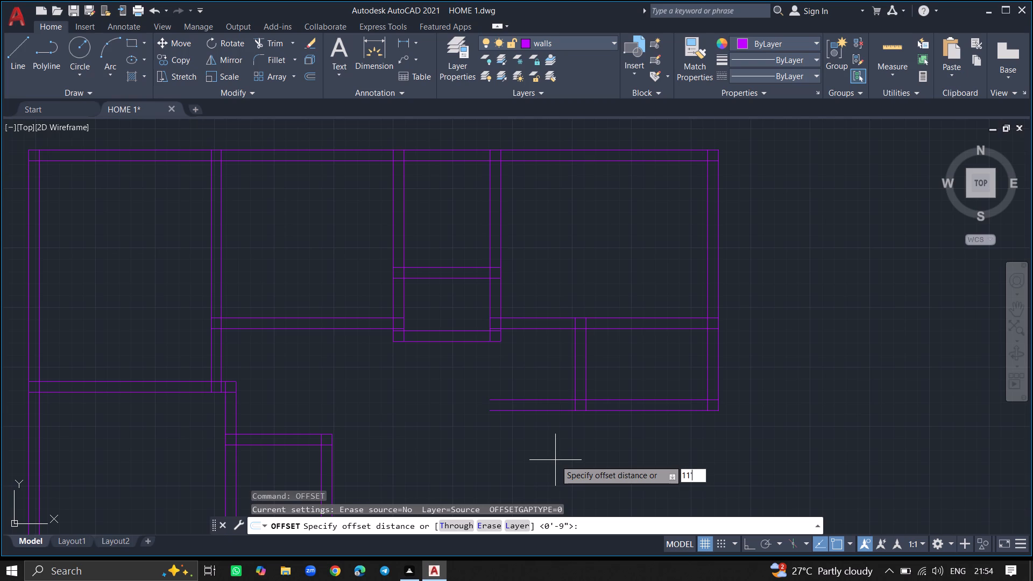
left_click_drag(554, 409, 557, 443)
scroll(557, 443, "down", 5, "ctrl")
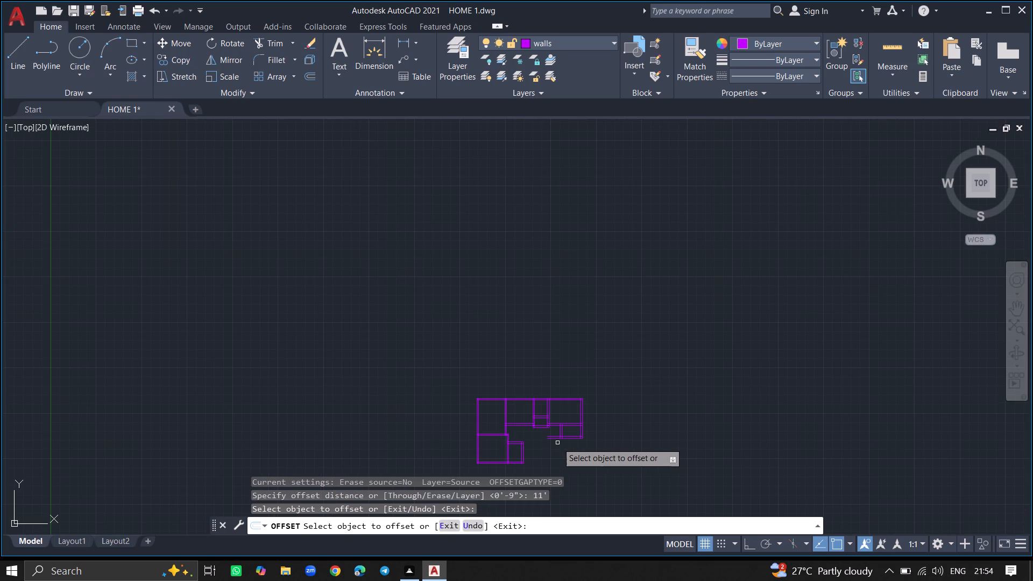
scroll(557, 452, "up", 5, "ctrl")
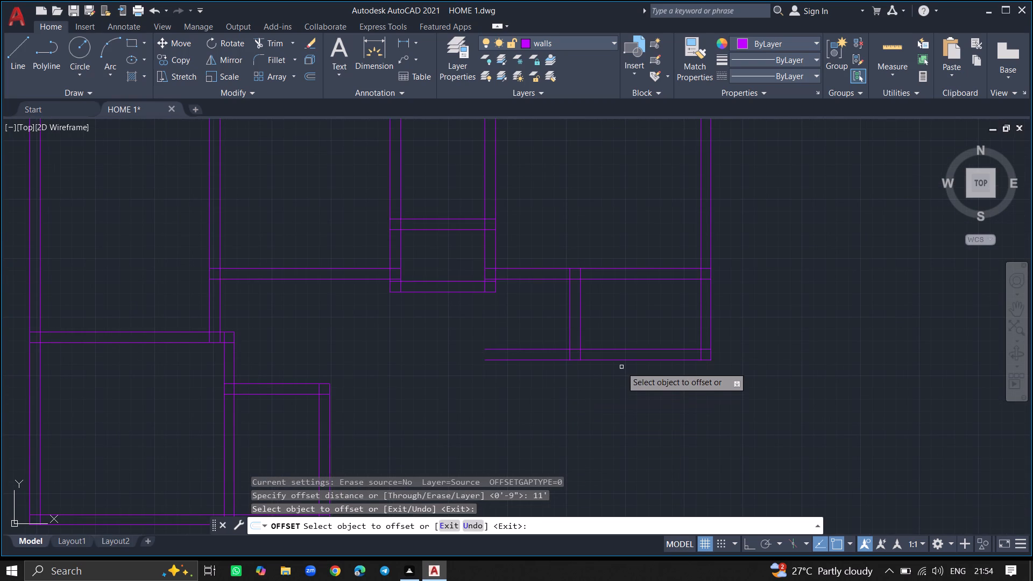
left_click(621, 360)
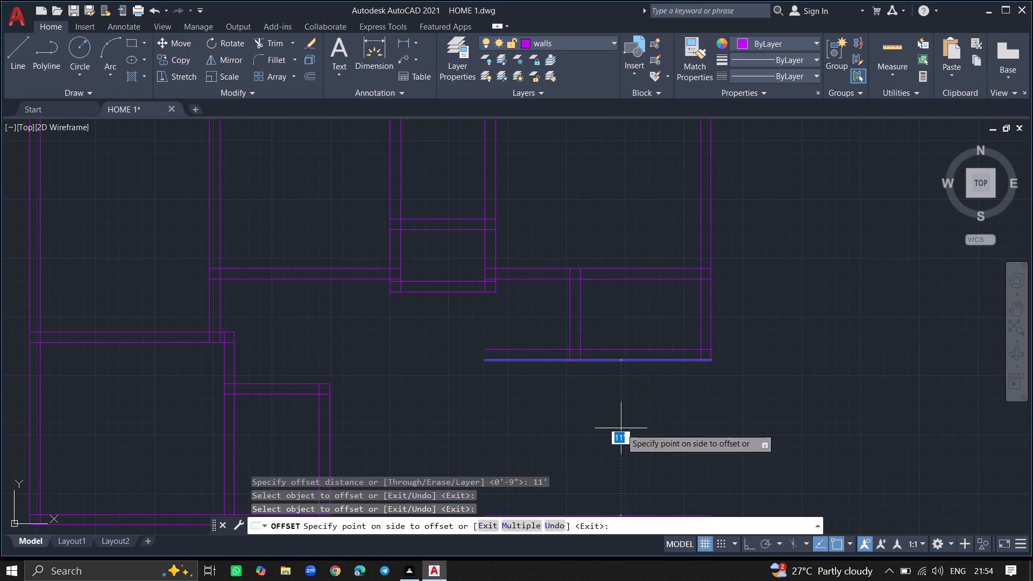
left_click(621, 428)
key("Return")
Extend both lines of the right outer wall down to the new lowest horizontal line.
scroll(621, 428, "down", 3, "ctrl")
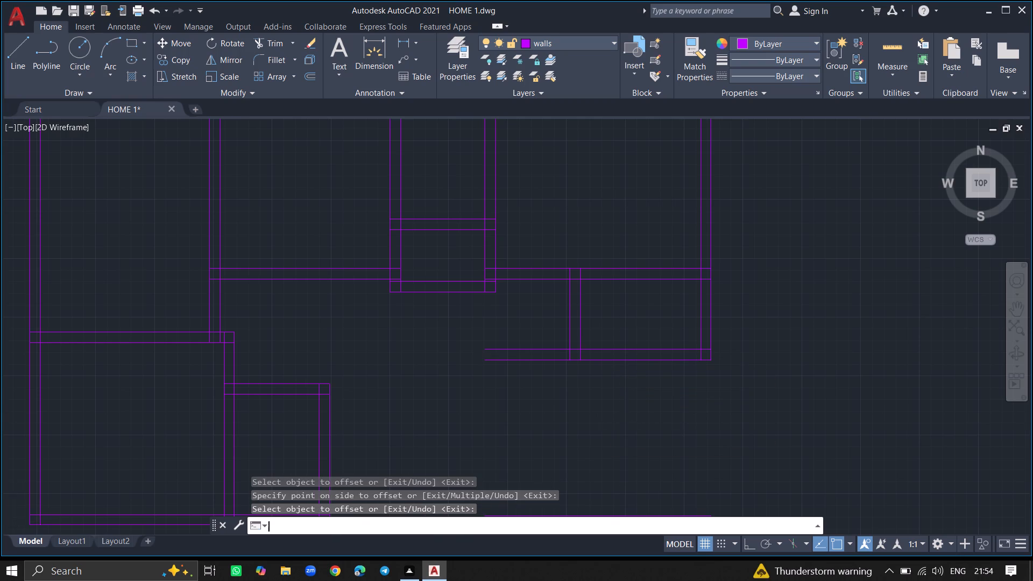
scroll(621, 428, "down", 4, "ctrl")
scroll(616, 445, "up", 4, "ctrl")
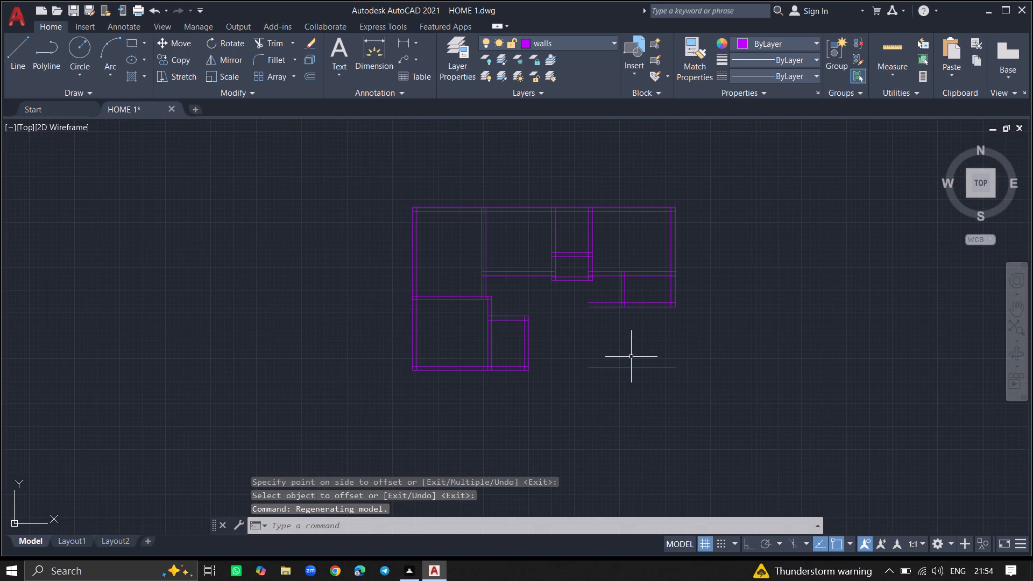
scroll(631, 357, "up", 4, "ctrl")
scroll(631, 357, "down", 1, "ctrl")
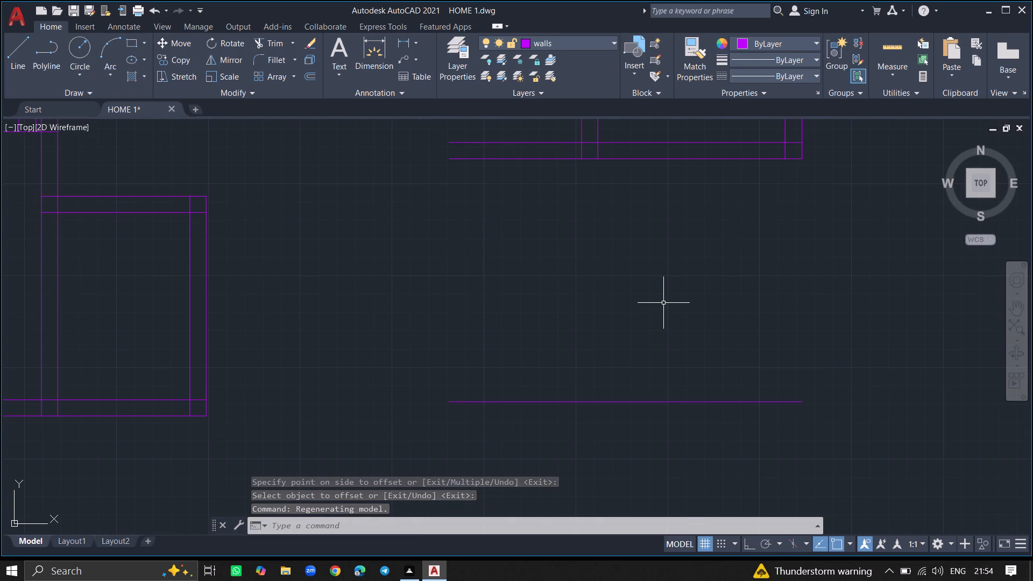
type("EX")
key("Return")
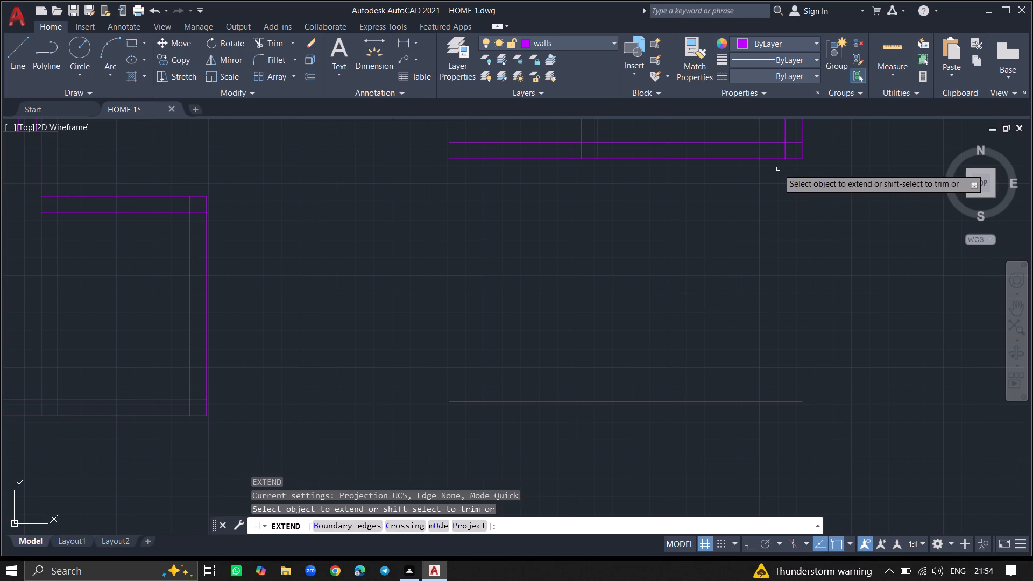
left_click(786, 147)
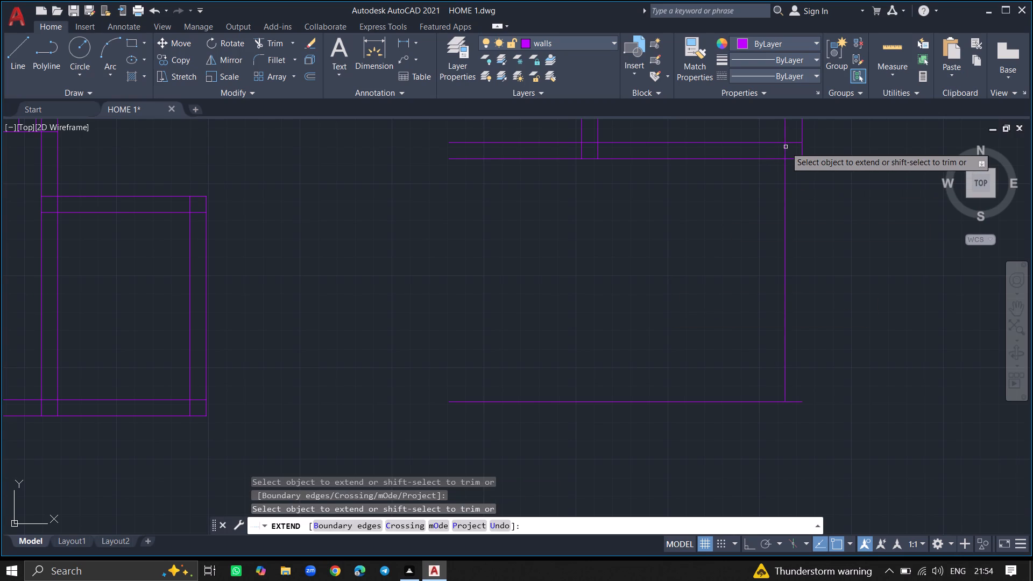
left_click(802, 146)
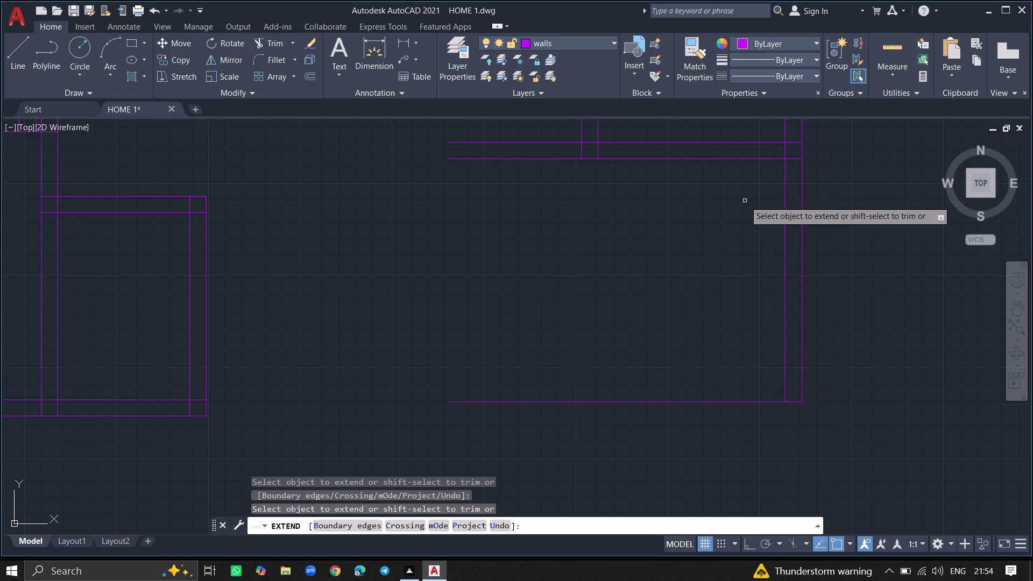
key("Return")
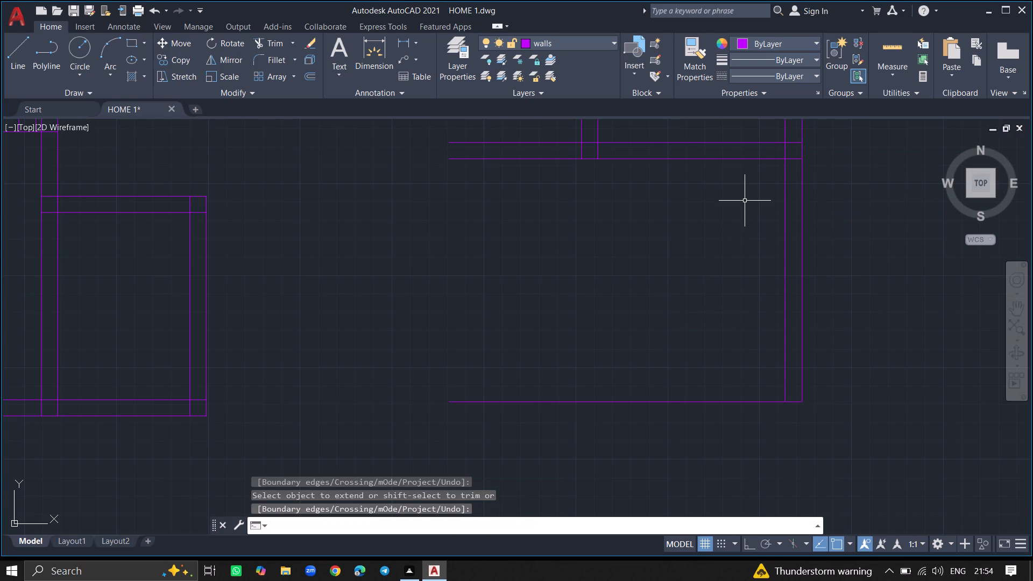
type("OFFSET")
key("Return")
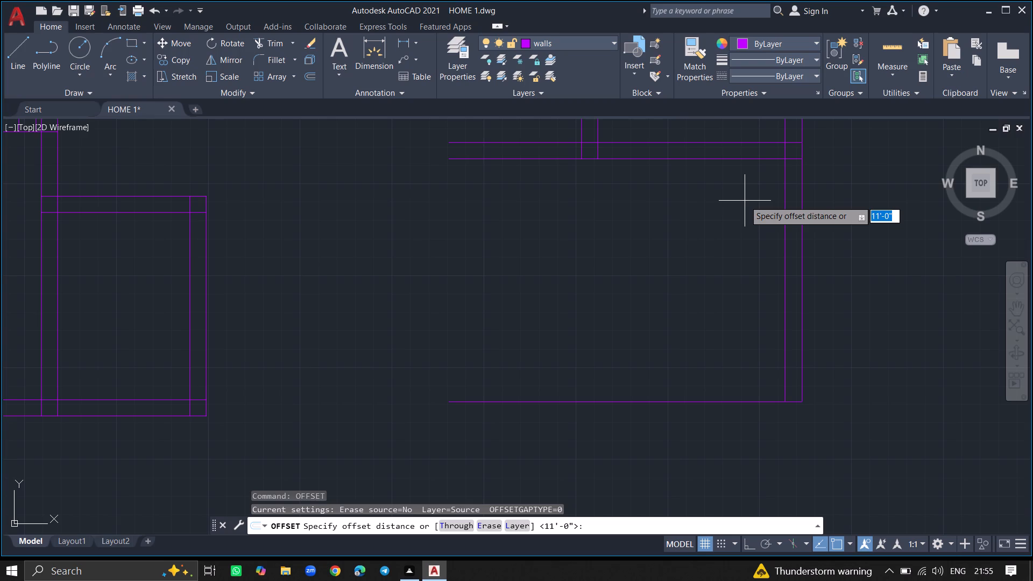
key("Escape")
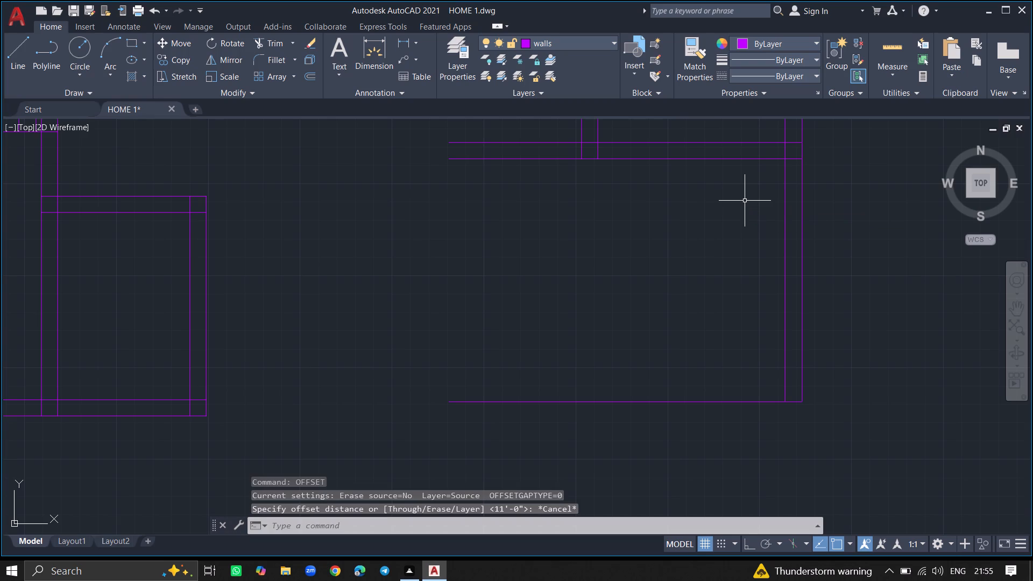
Offset the lowest horizontal line of the lower-right room 9" downward to give its bottom wall thickness.
type("OFFSET")
key("Return")
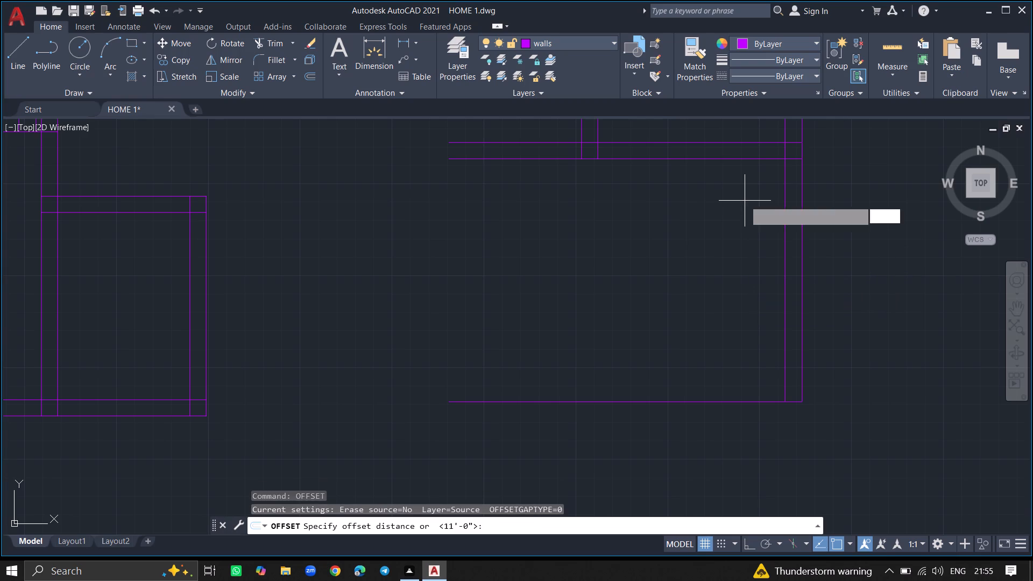
type("9\"")
key("Return")
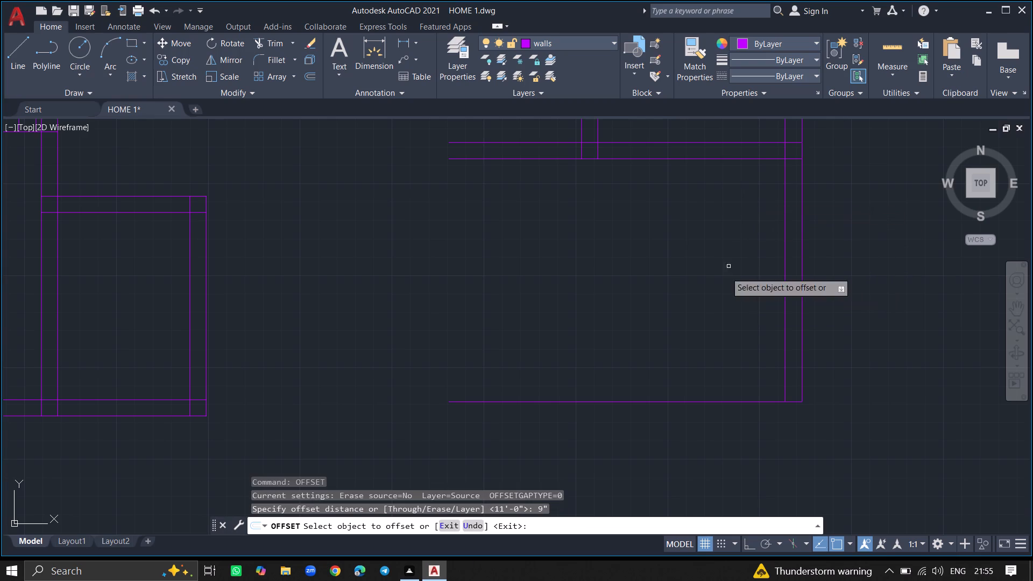
left_click(682, 402)
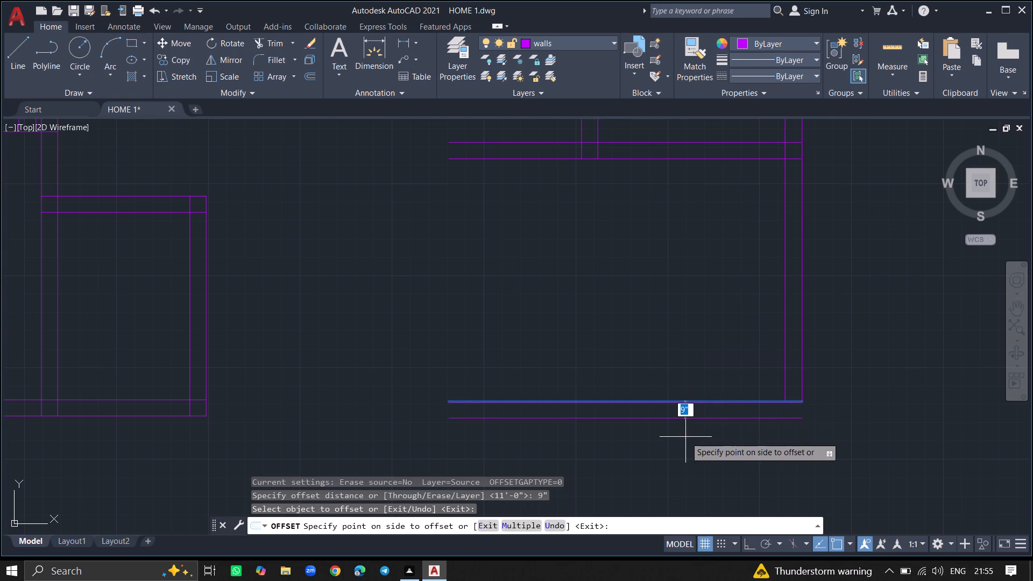
left_click(685, 437)
key("Return")
Extend both lines of the right outer wall down to the outer line of the lower-right room's bottom wall.
type("EX")
key("Return")
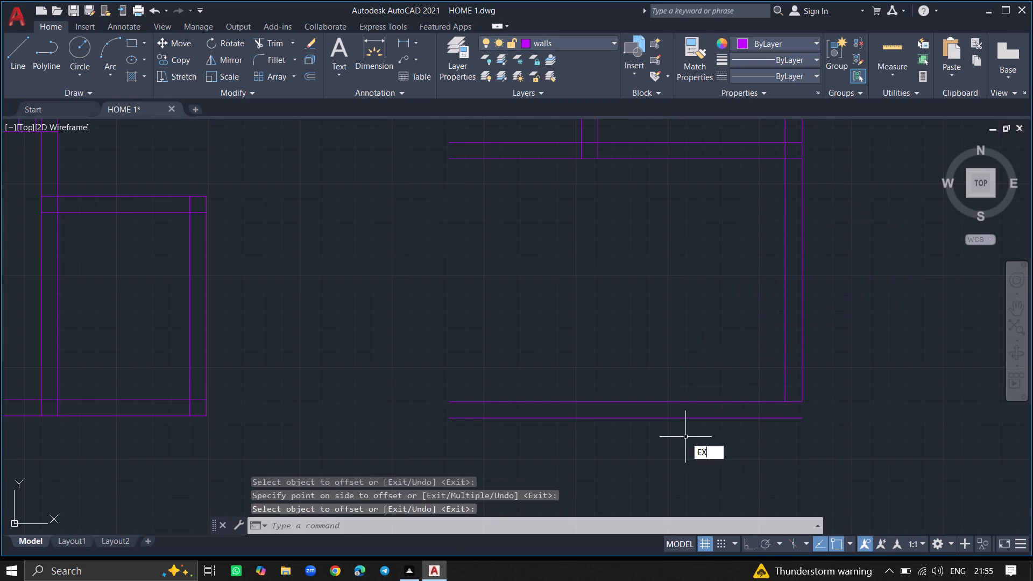
left_click(783, 387)
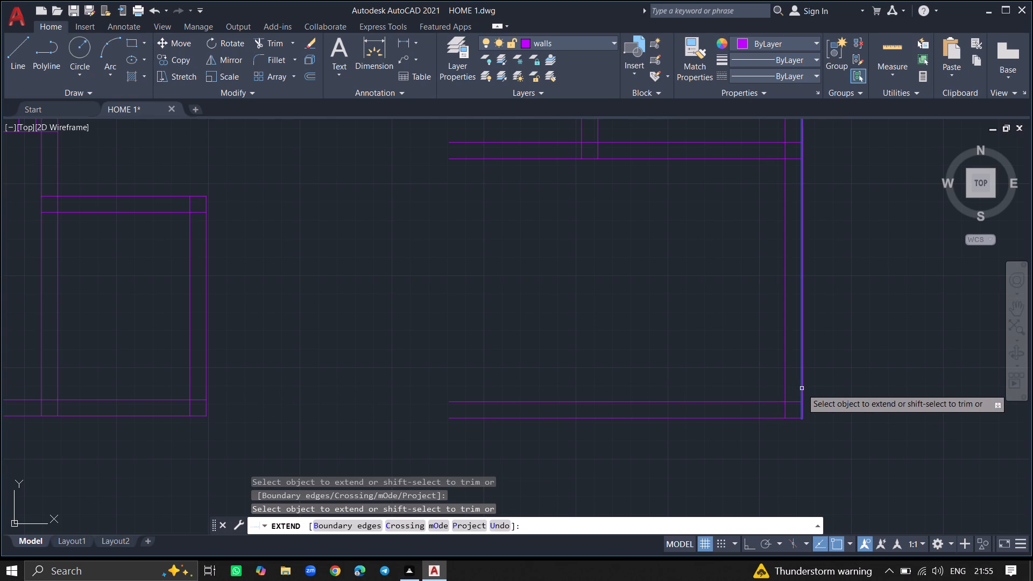
left_click(802, 388)
key("Return")
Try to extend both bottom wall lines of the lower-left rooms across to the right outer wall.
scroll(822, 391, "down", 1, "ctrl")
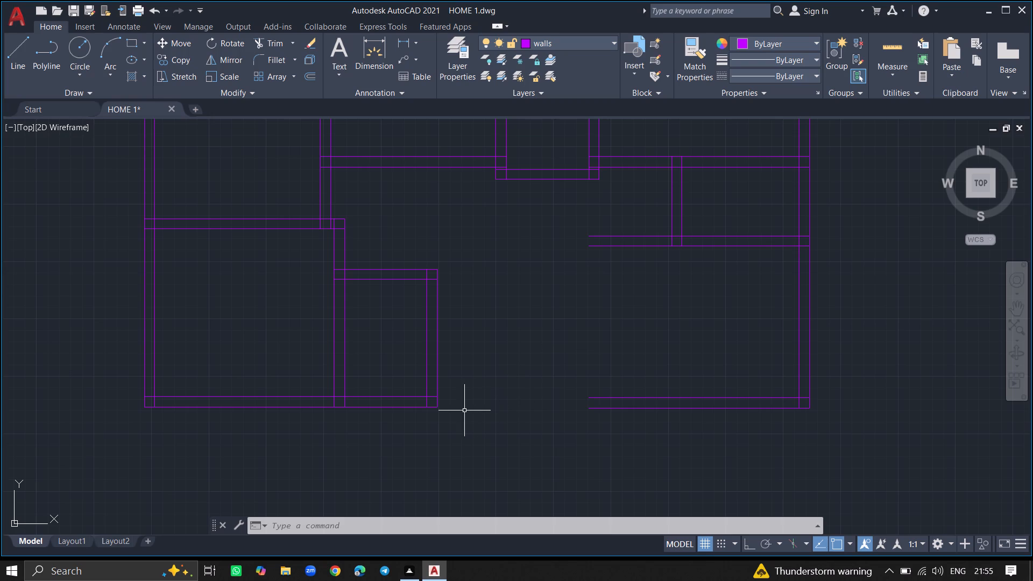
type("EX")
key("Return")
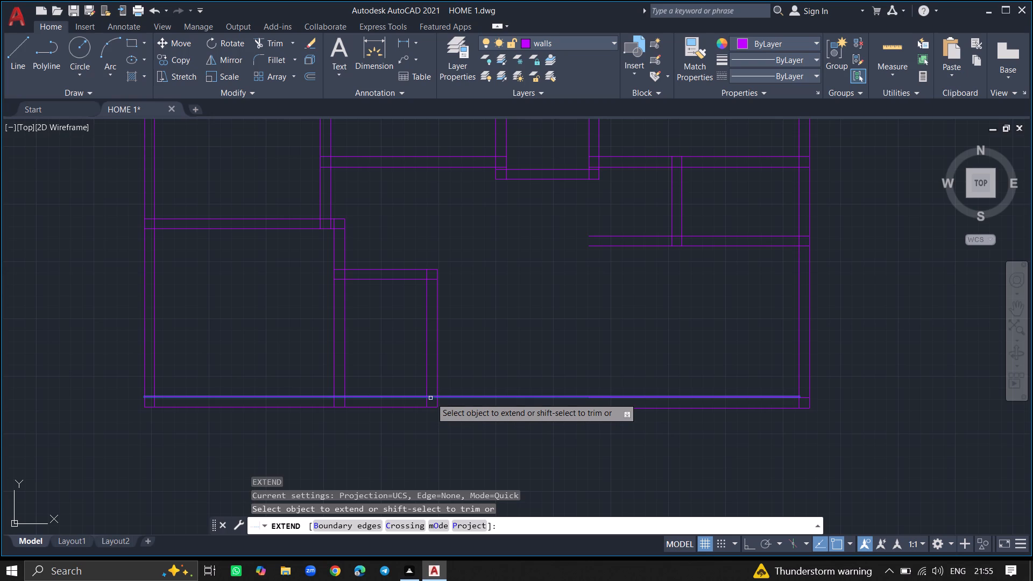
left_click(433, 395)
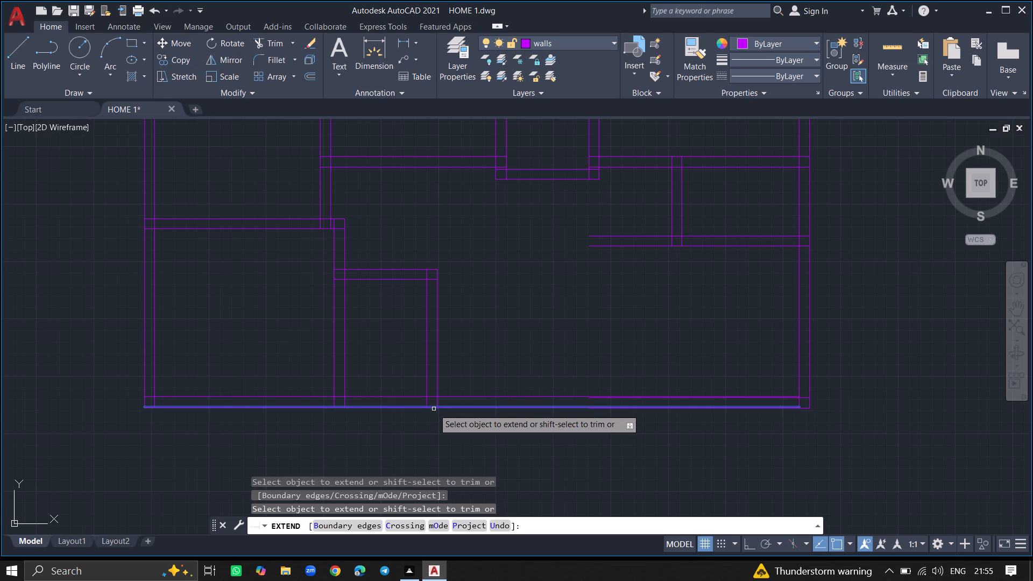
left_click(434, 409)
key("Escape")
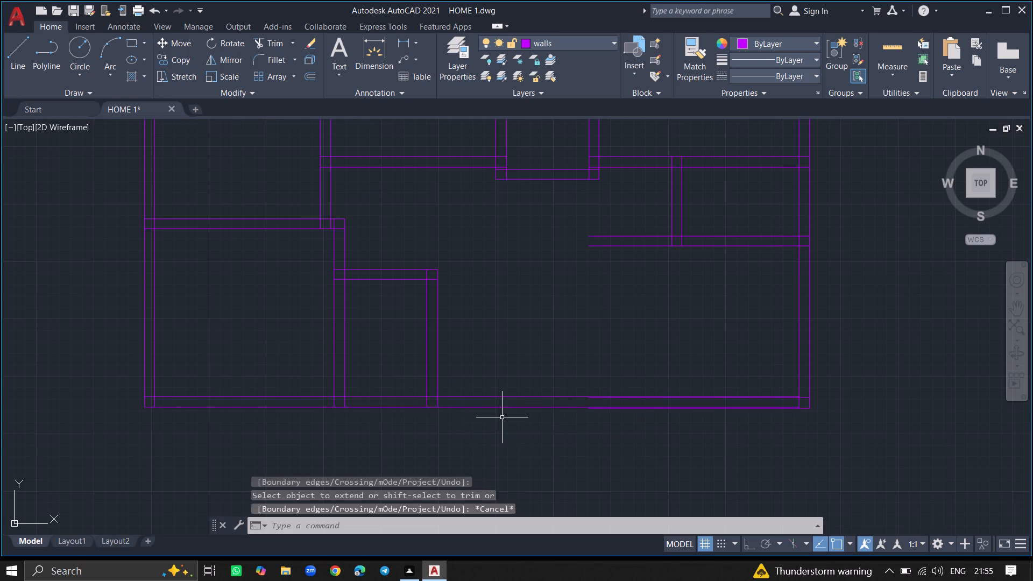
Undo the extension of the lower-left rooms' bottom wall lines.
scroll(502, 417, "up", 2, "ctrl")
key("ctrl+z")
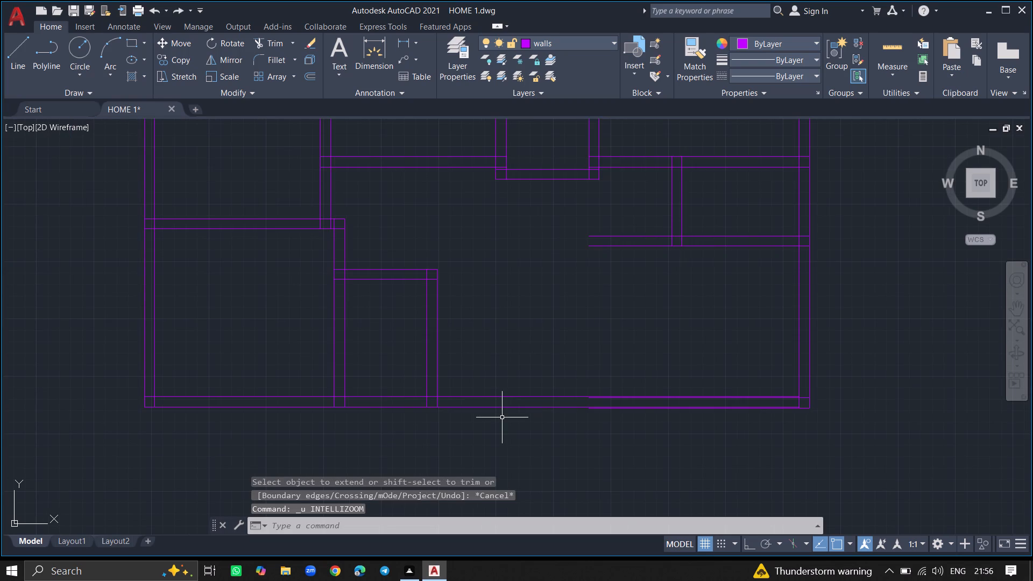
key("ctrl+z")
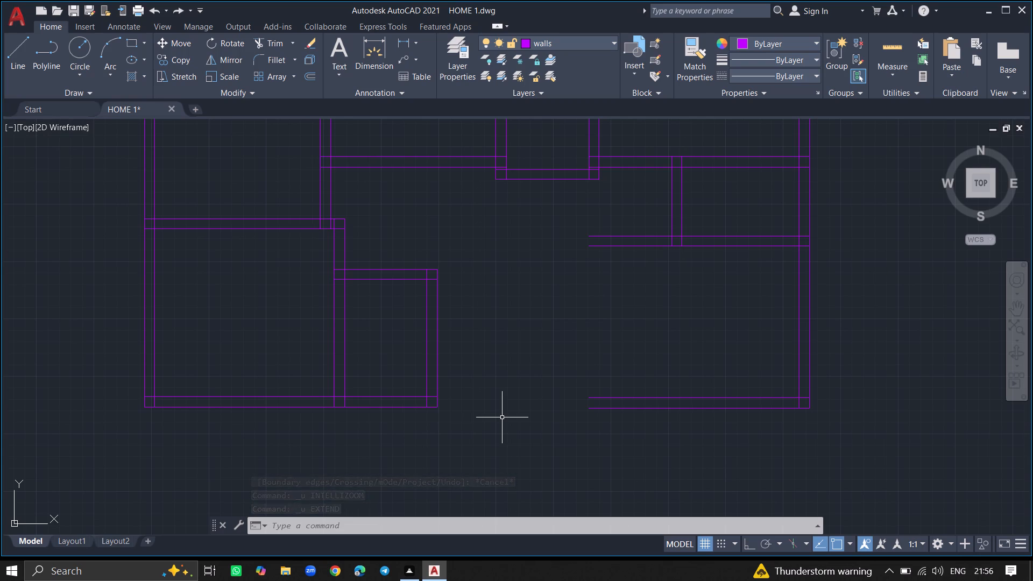
Extend both lines of the right-hand rooms' left wall down to the outer line of the lower-right room's bottom wall.
type("EX")
key("Return")
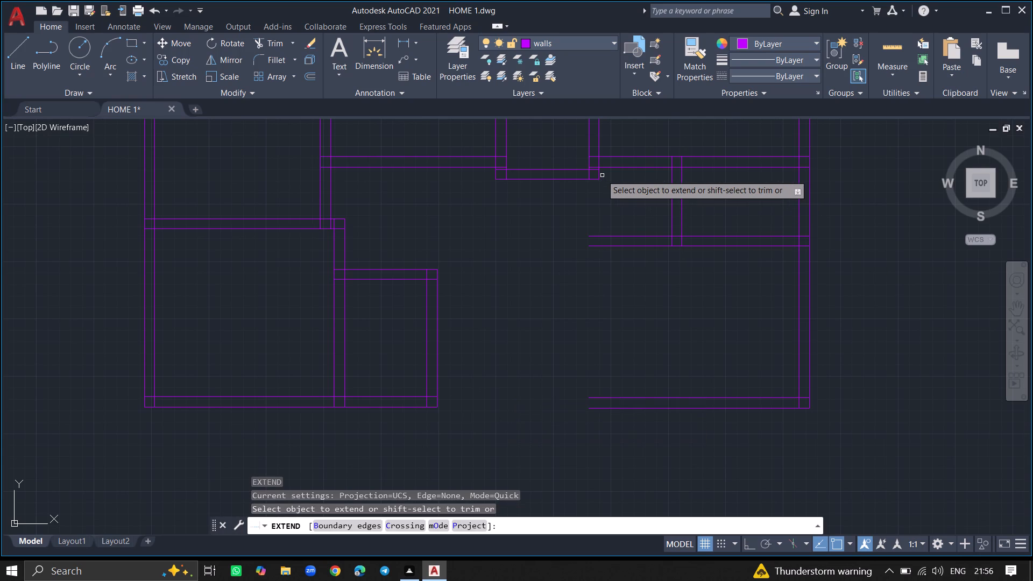
left_click(600, 174)
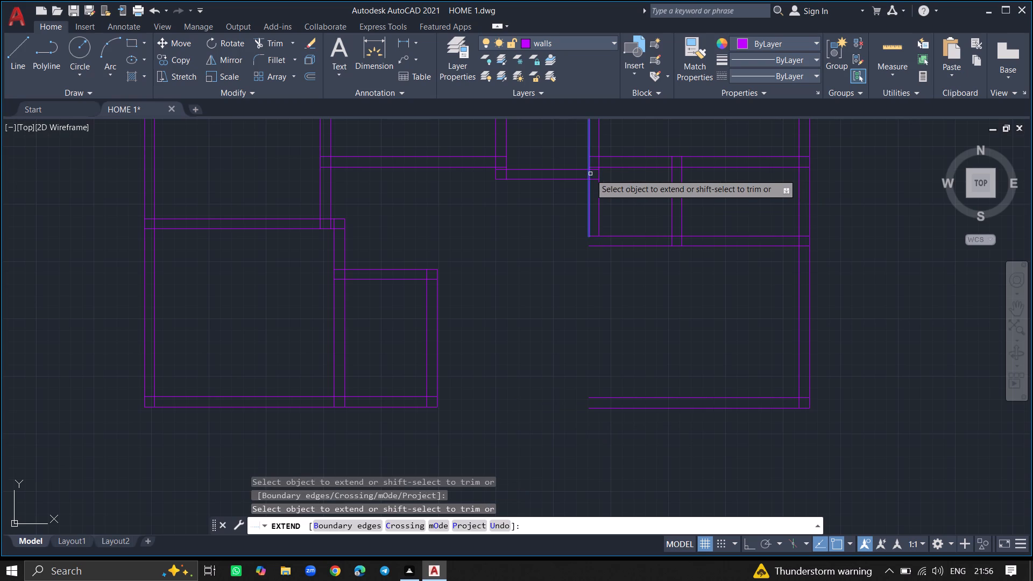
left_click(590, 174)
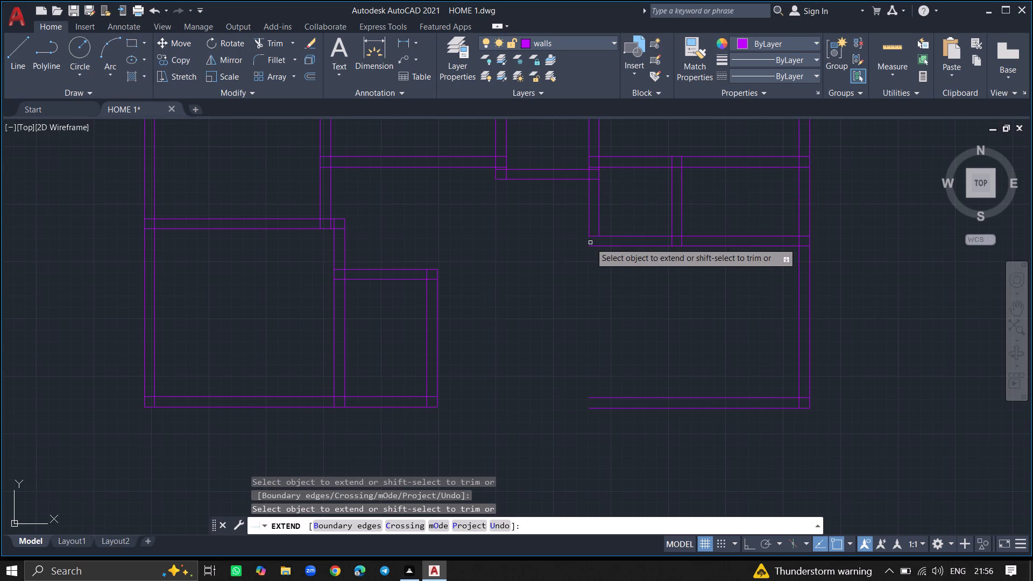
left_click(590, 227)
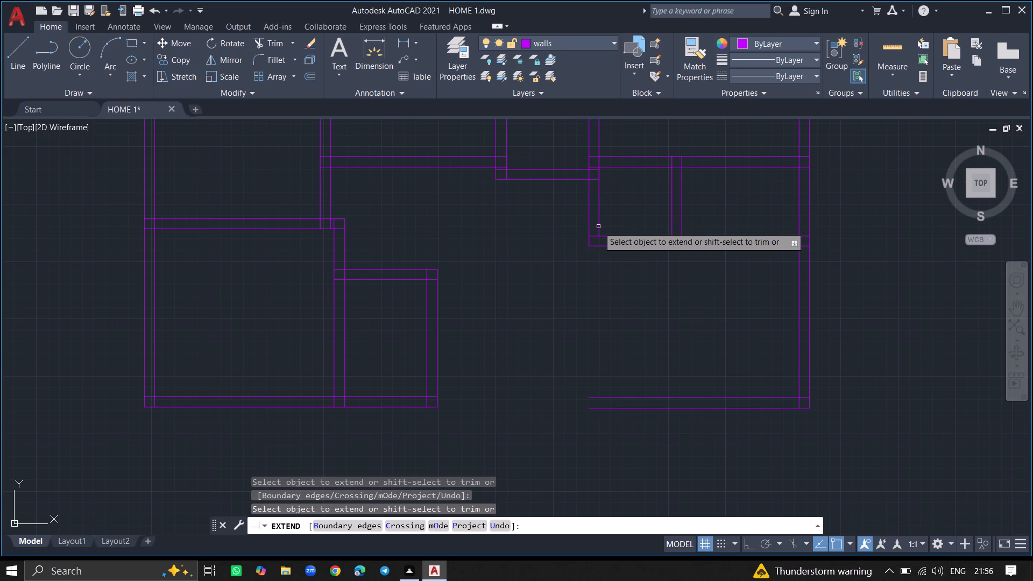
left_click(599, 227)
left_click(599, 221)
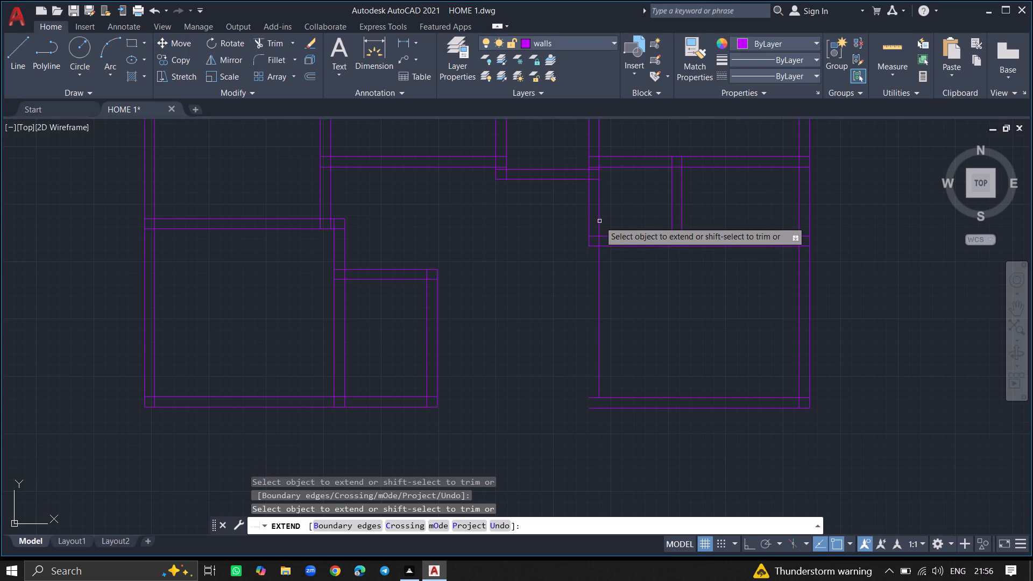
left_click(589, 220)
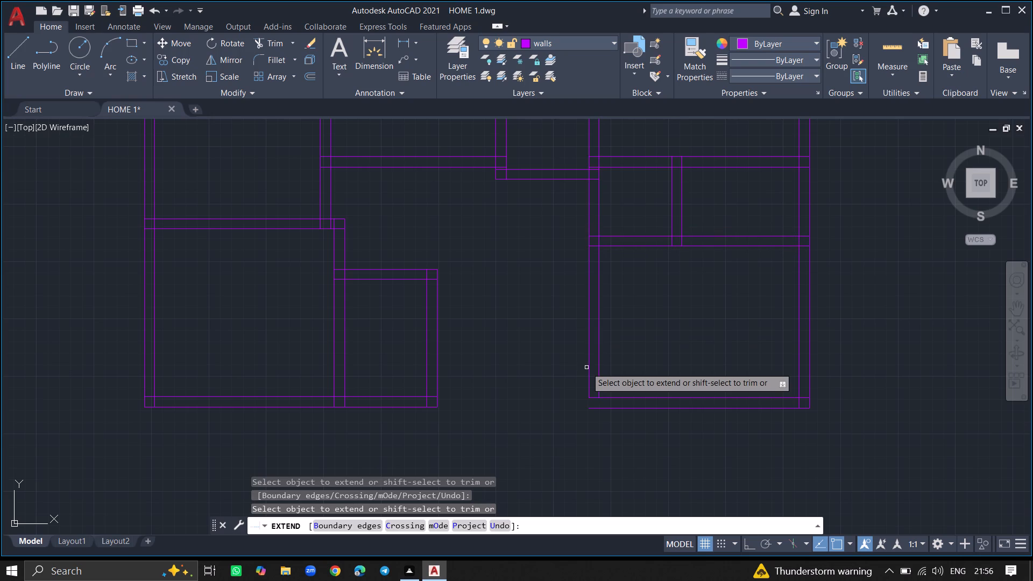
left_click(588, 367)
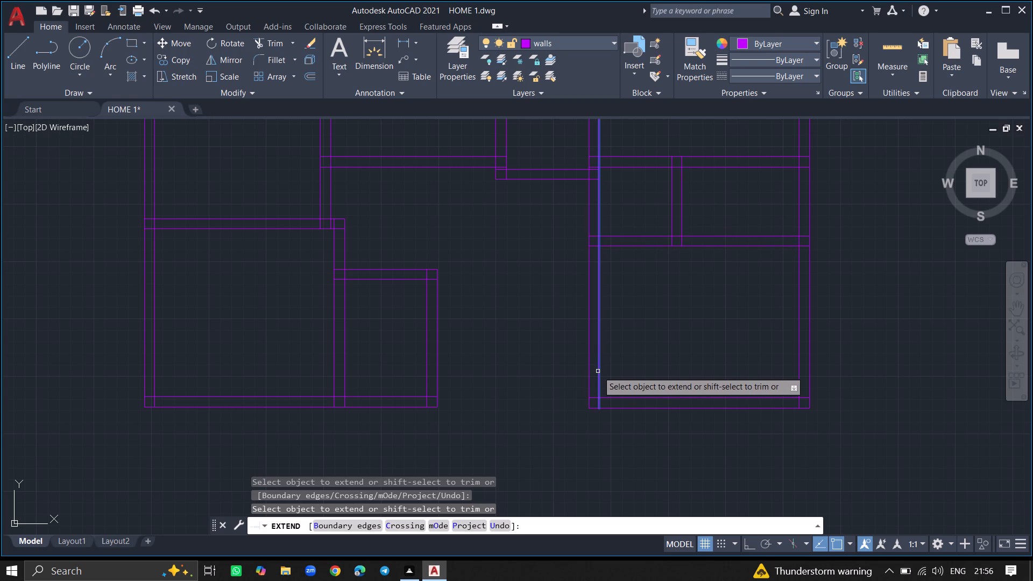
left_click(598, 371)
key("Return")
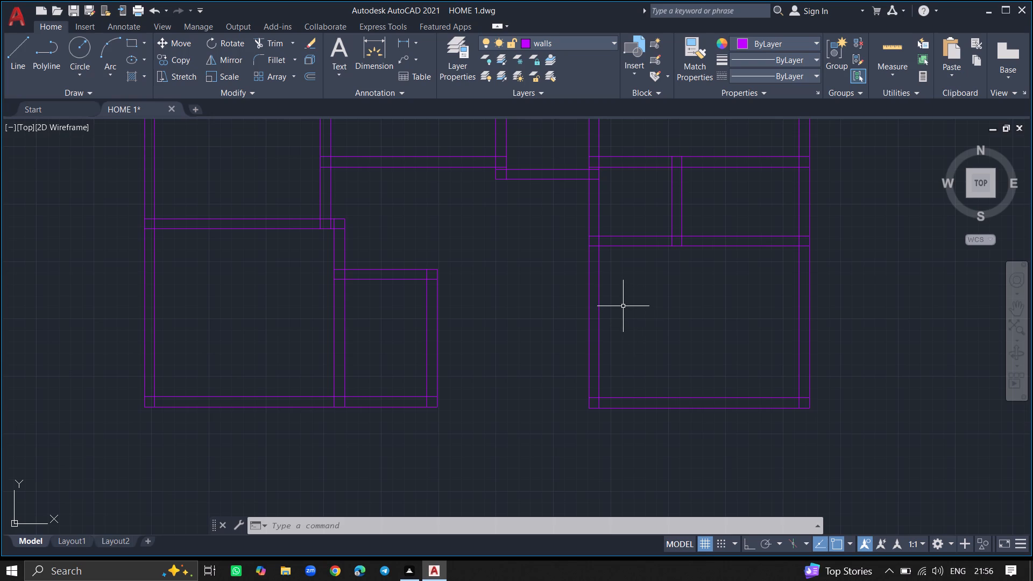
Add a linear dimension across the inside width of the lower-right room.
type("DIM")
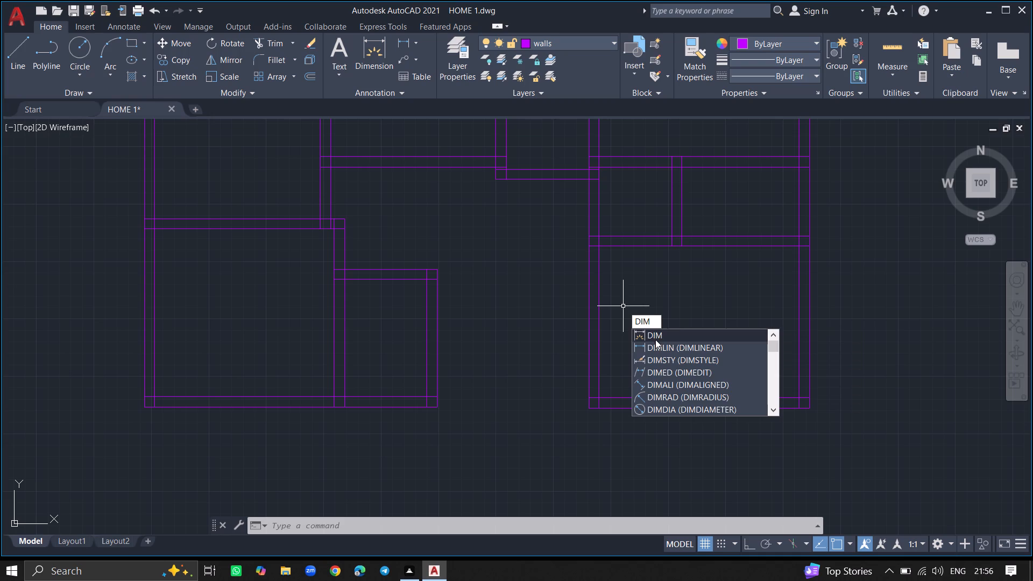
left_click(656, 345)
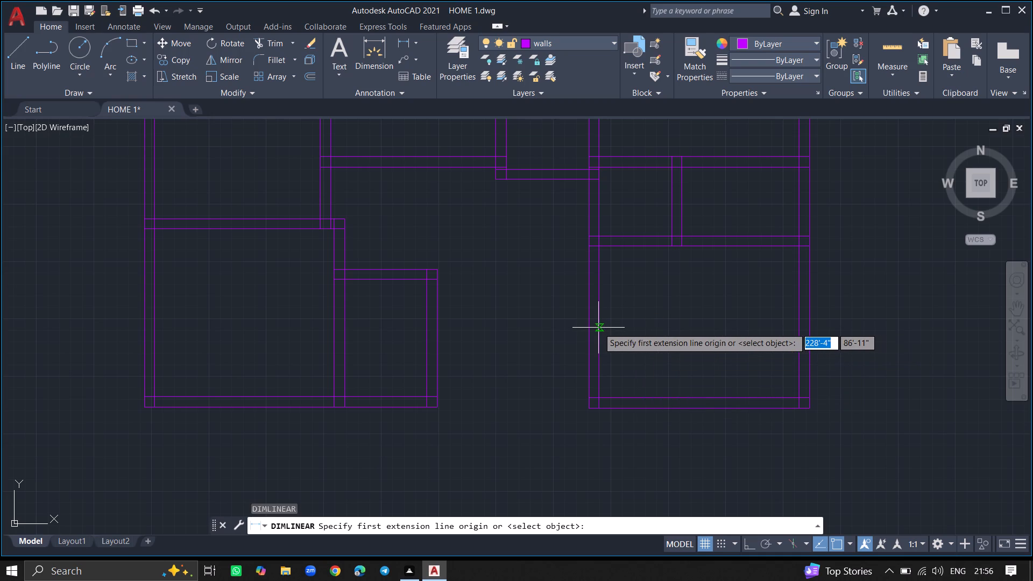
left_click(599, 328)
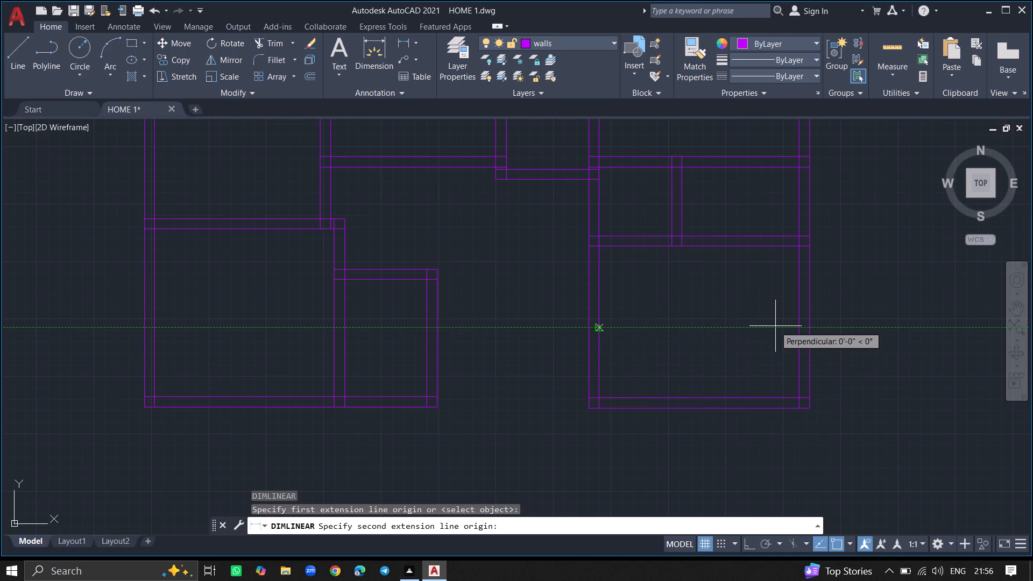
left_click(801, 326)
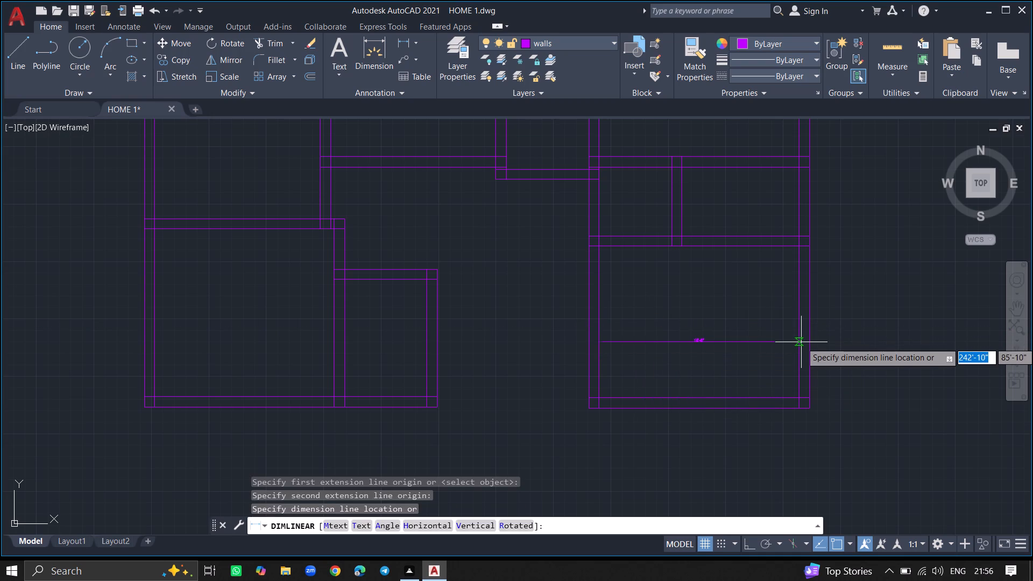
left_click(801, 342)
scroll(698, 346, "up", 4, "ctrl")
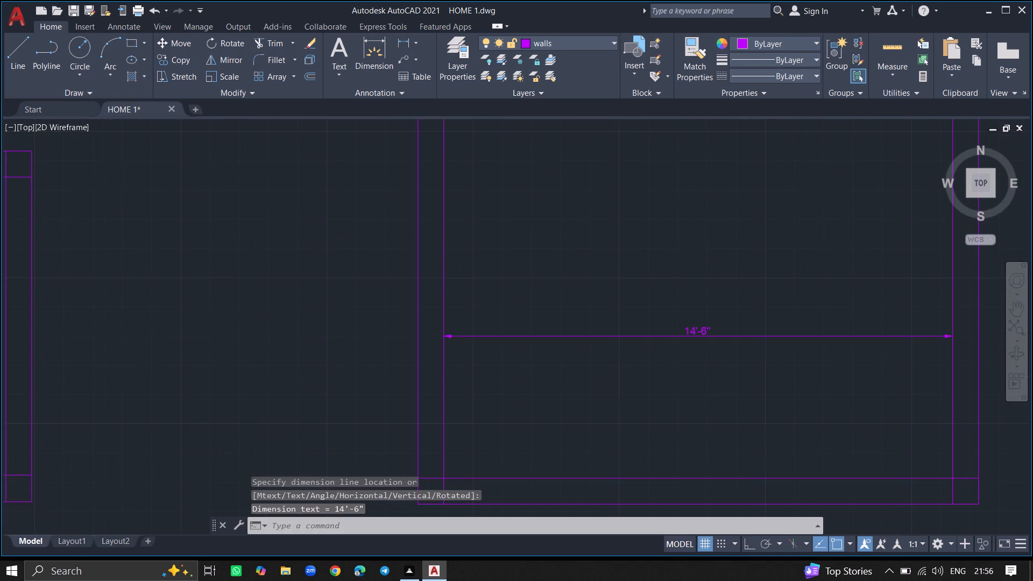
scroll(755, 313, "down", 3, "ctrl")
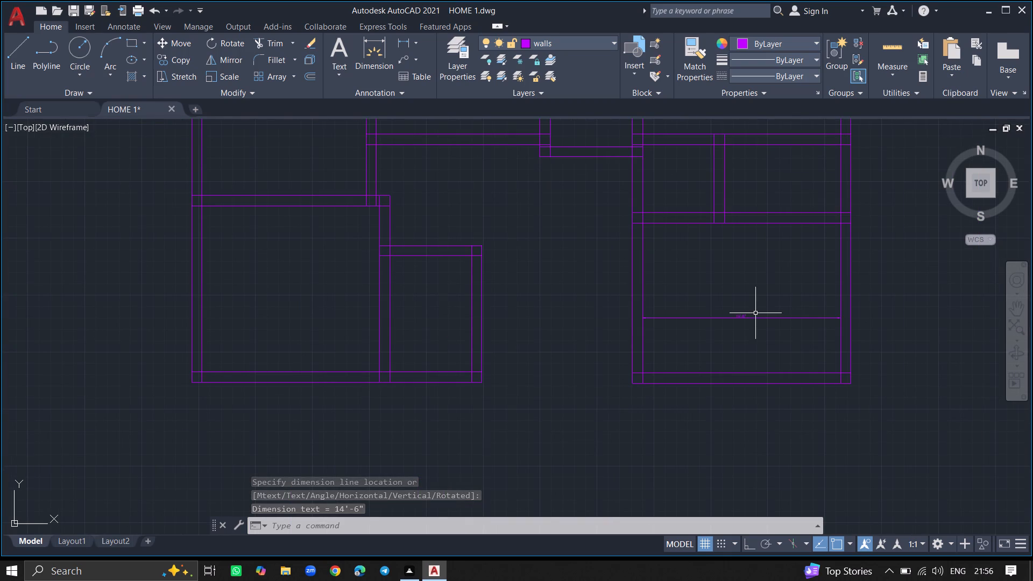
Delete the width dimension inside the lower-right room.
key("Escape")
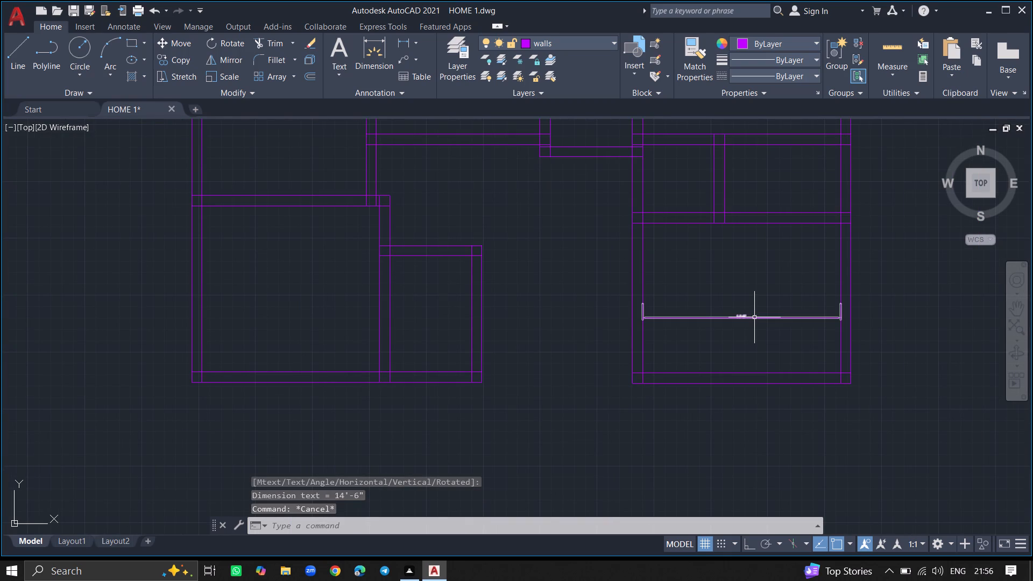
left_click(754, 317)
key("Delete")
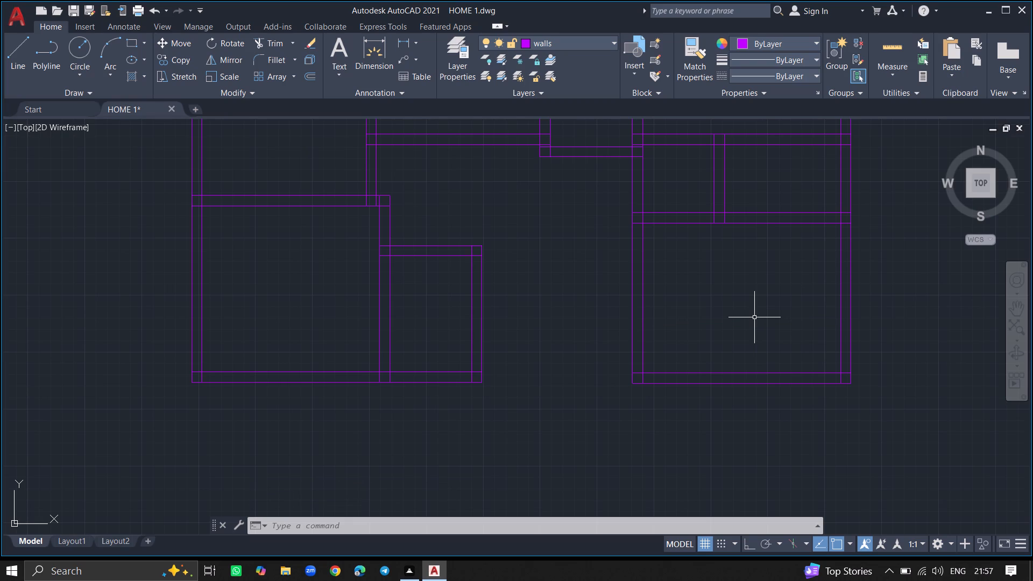
With Ortho on, draw a 9' horizontal line rightward from the inner face of the lower-right room's left wall.
key("l")
key("Return")
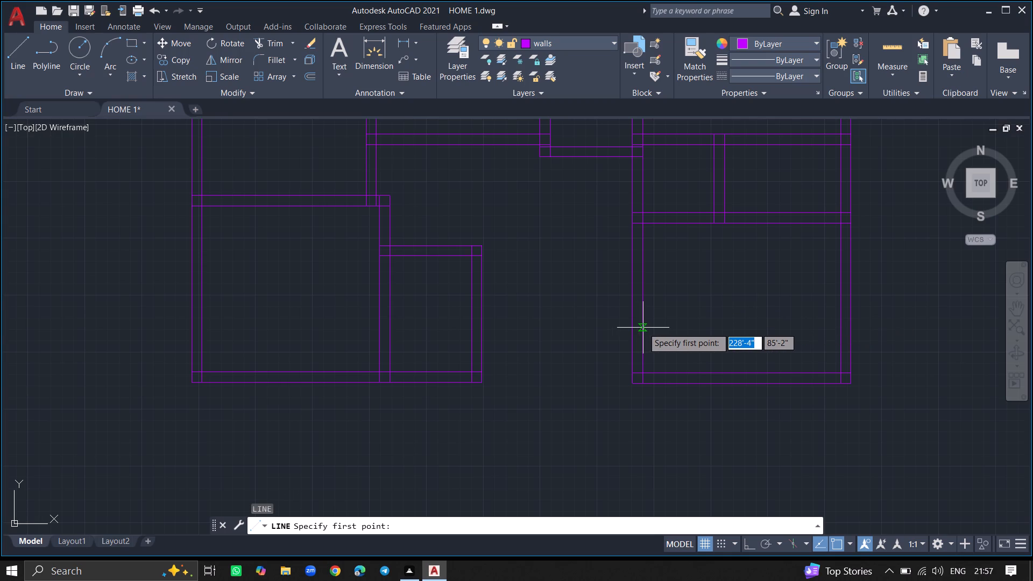
left_click(643, 327)
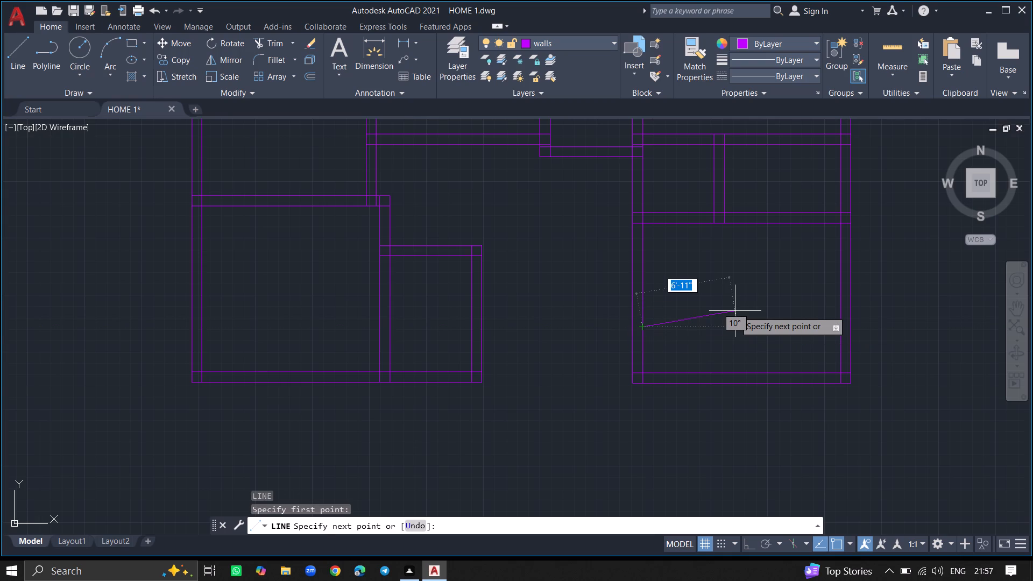
key("F8")
key("9")
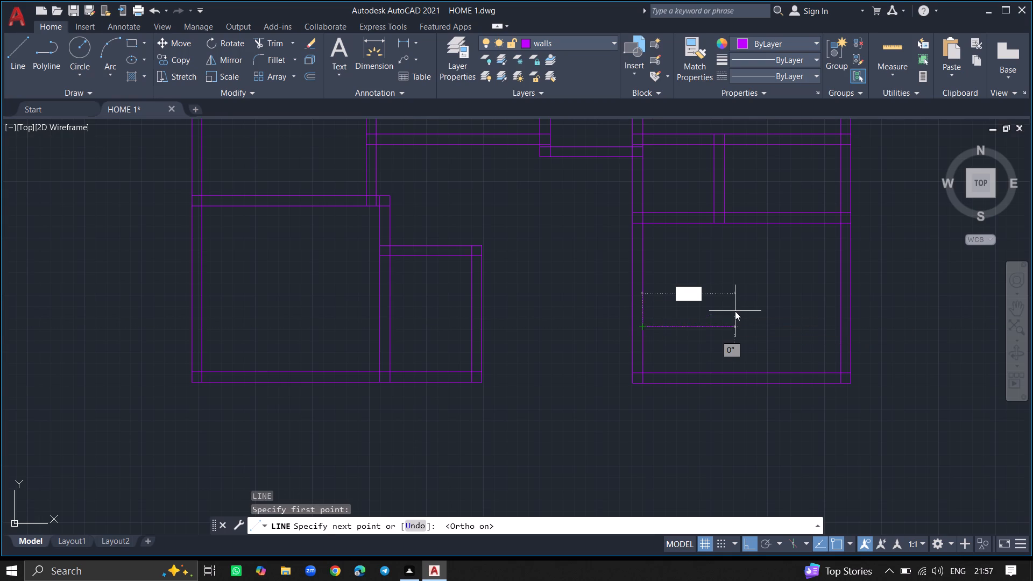
key("apostrophe")
key("Return")
key("Return")
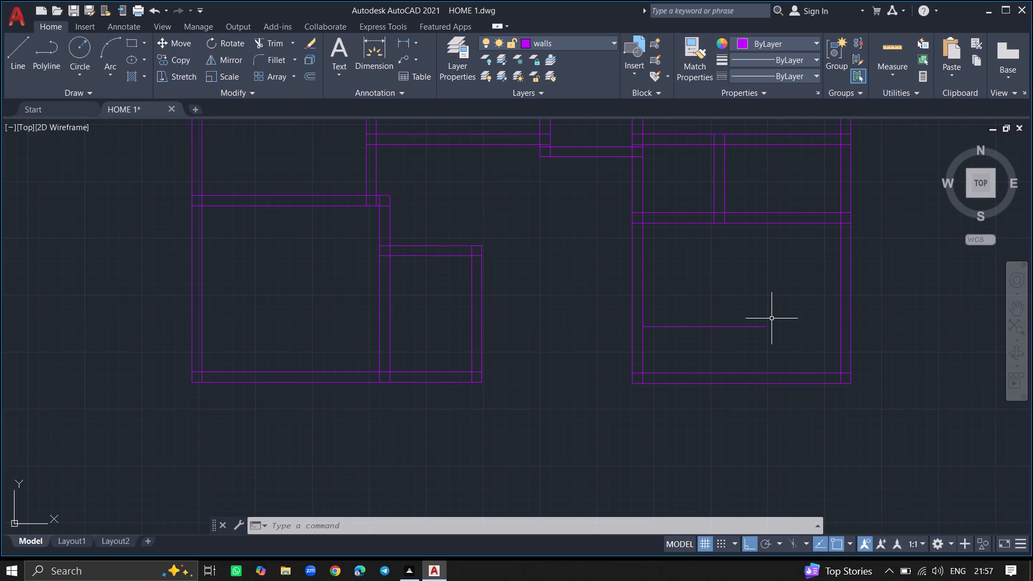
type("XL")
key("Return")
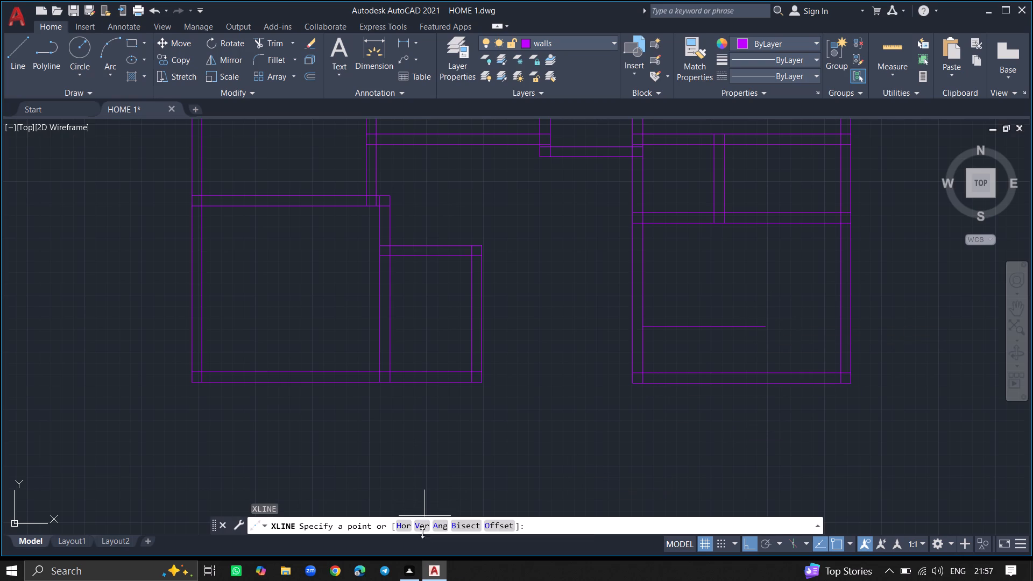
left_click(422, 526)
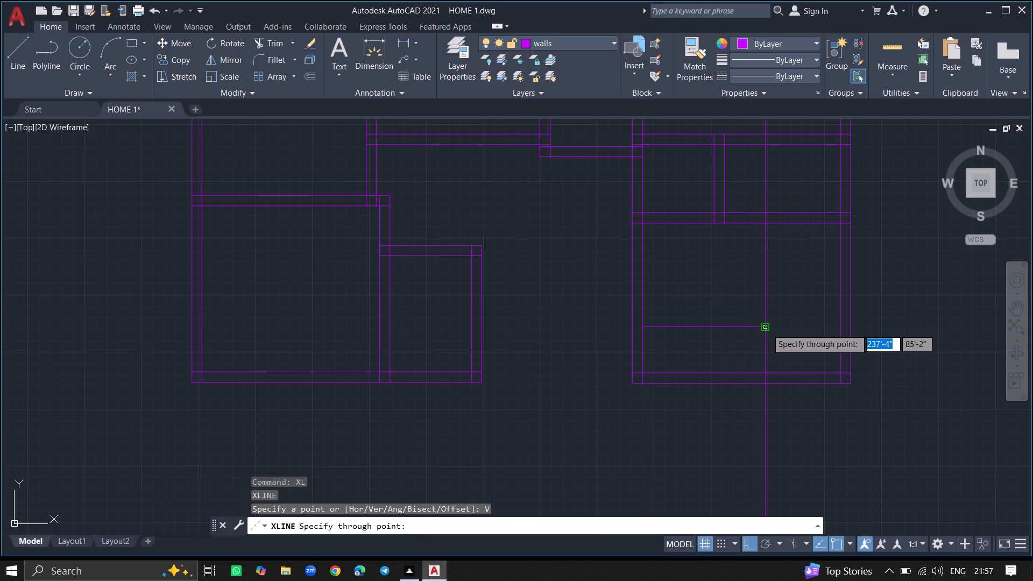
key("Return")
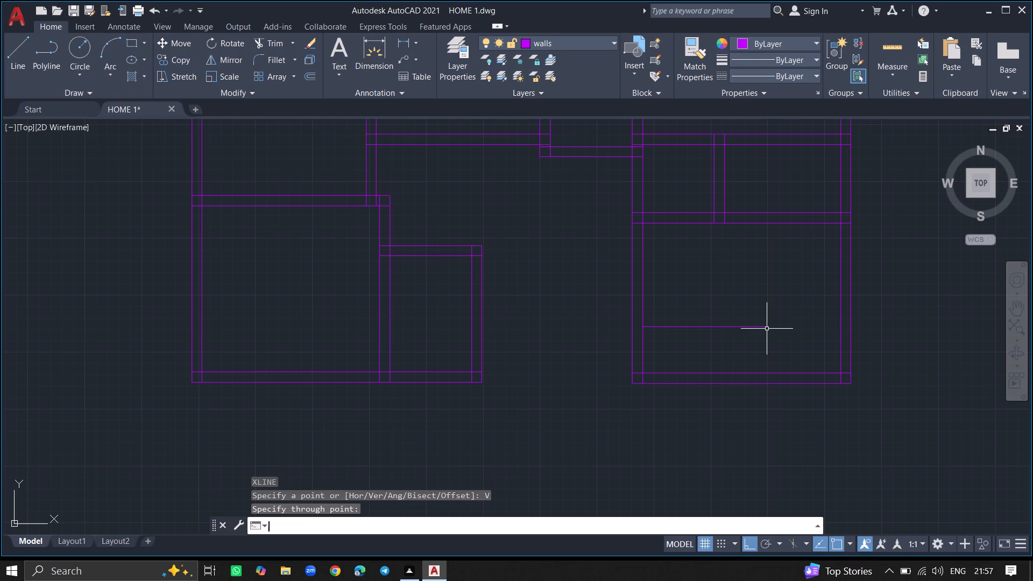
Draw a vertical line through the 9' line's free end, spanning about 12'-6" between the outer lines of the lower-right room's top and bottom walls.
type("LINE")
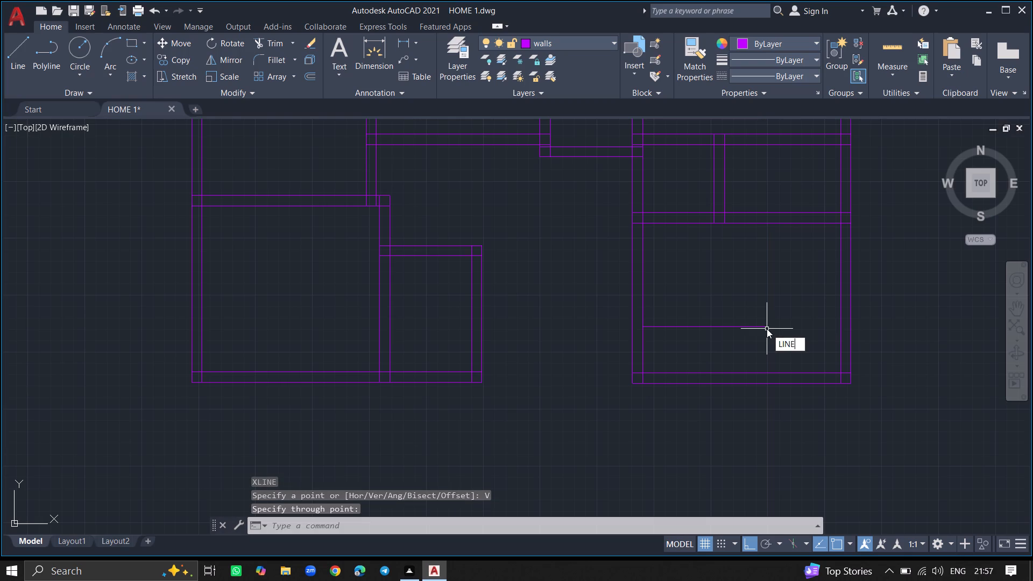
key("Return")
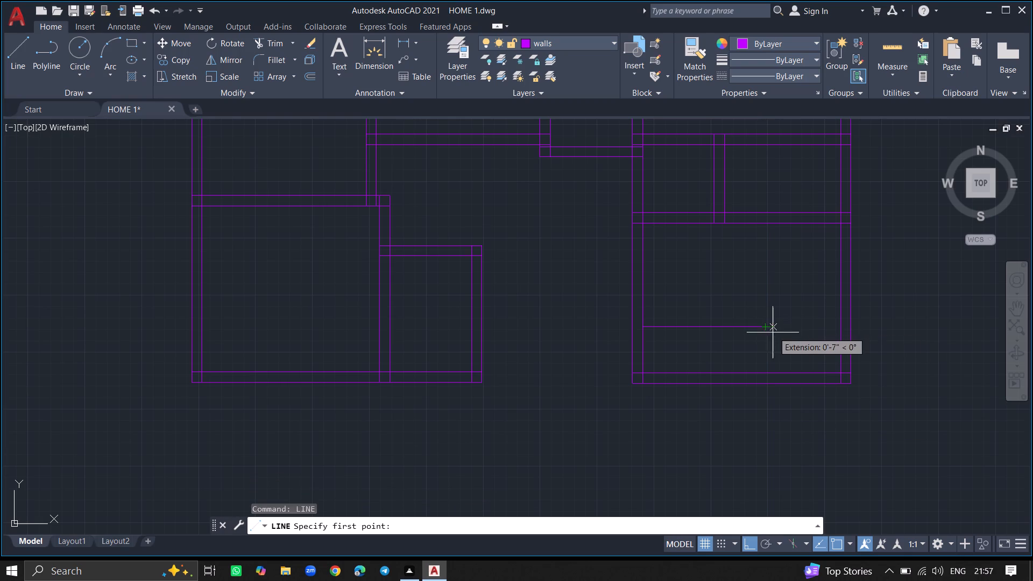
left_click(766, 328)
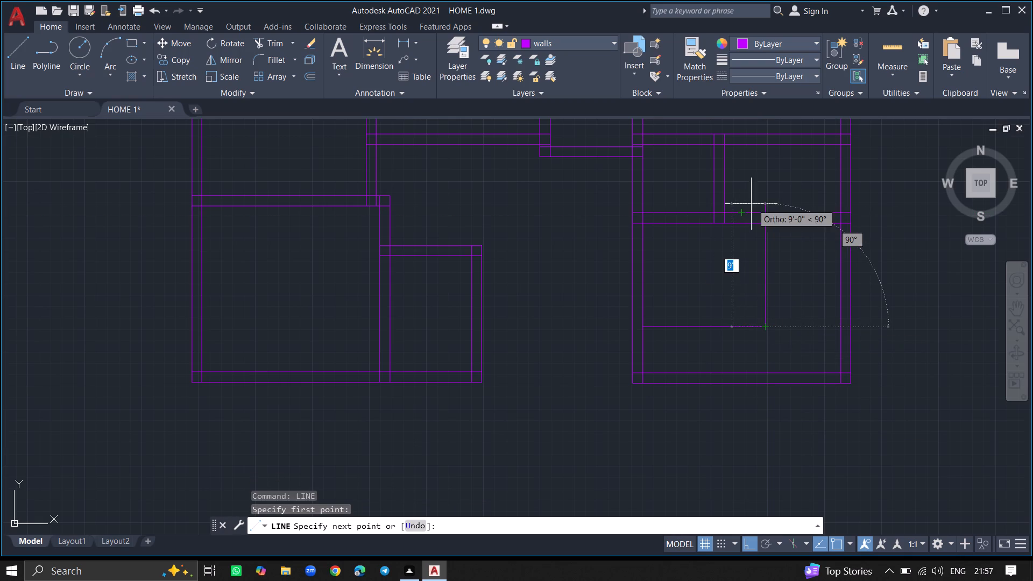
left_click_drag(766, 210, 753, 318)
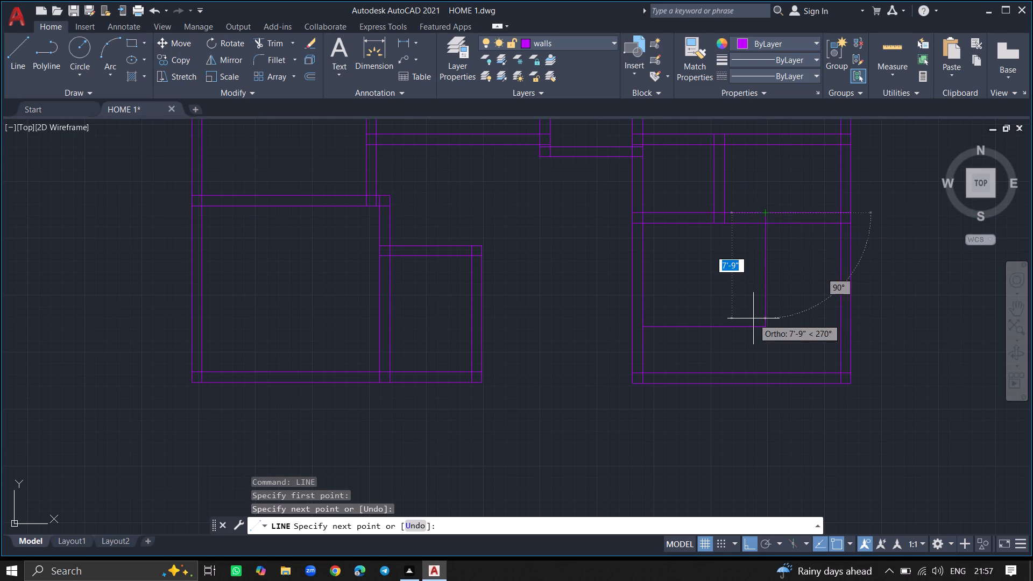
left_click(766, 384)
key("Return")
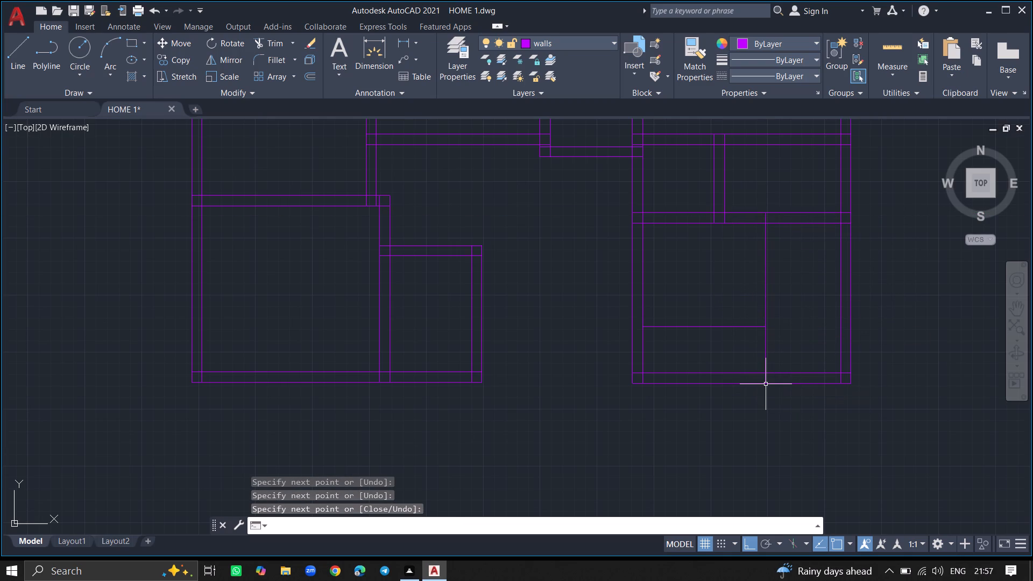
Offset the new vertical line 9" to the right to form the partition wall in the lower-right room.
type("OFF")
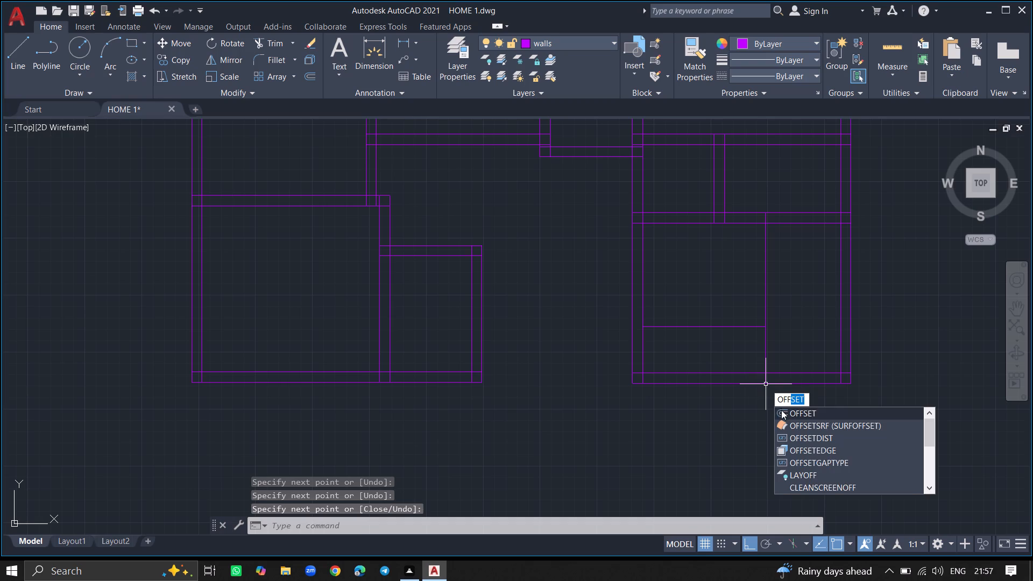
left_click(781, 410)
key("Return")
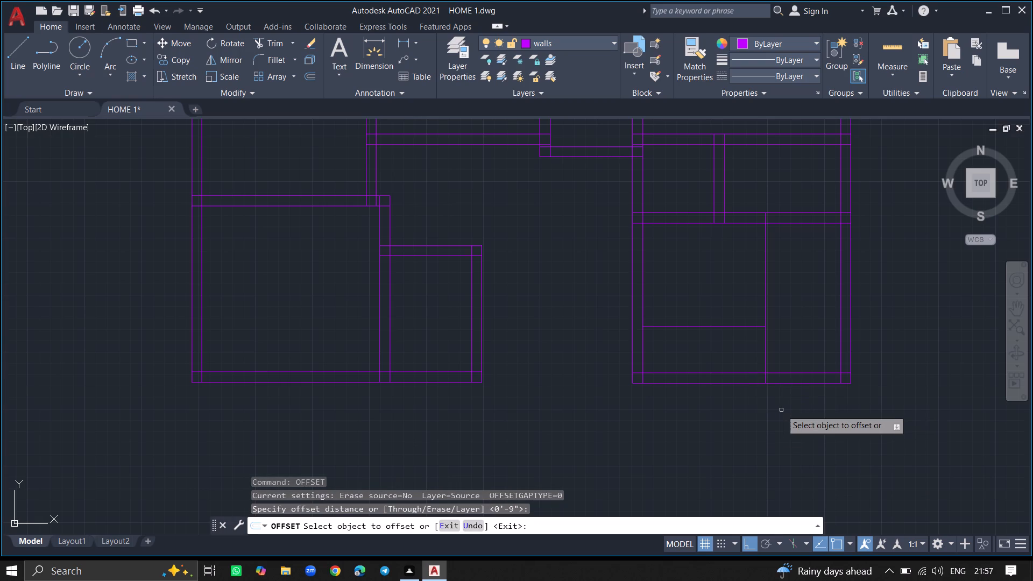
left_click(765, 363)
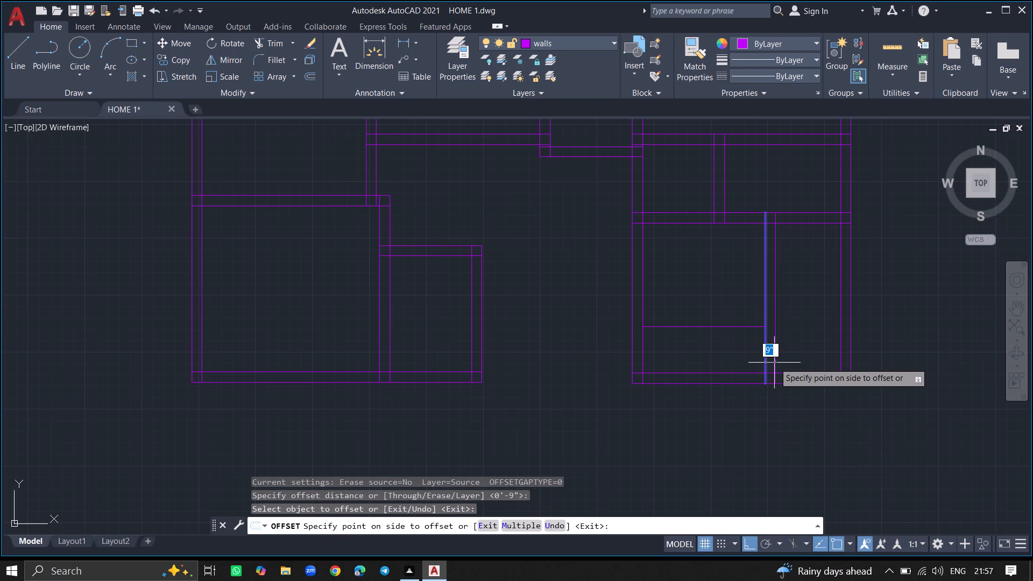
left_click(774, 363)
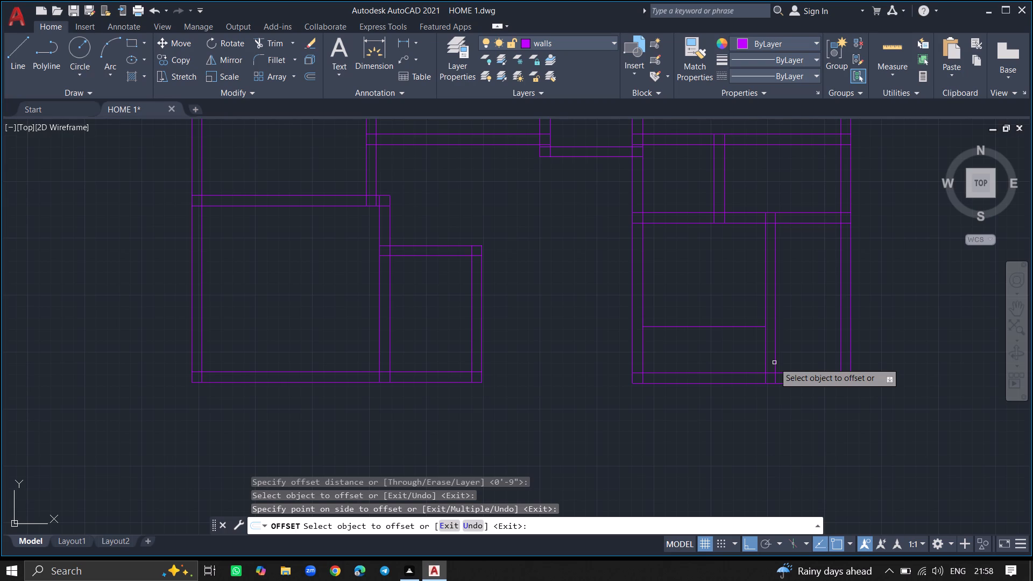
key("Escape")
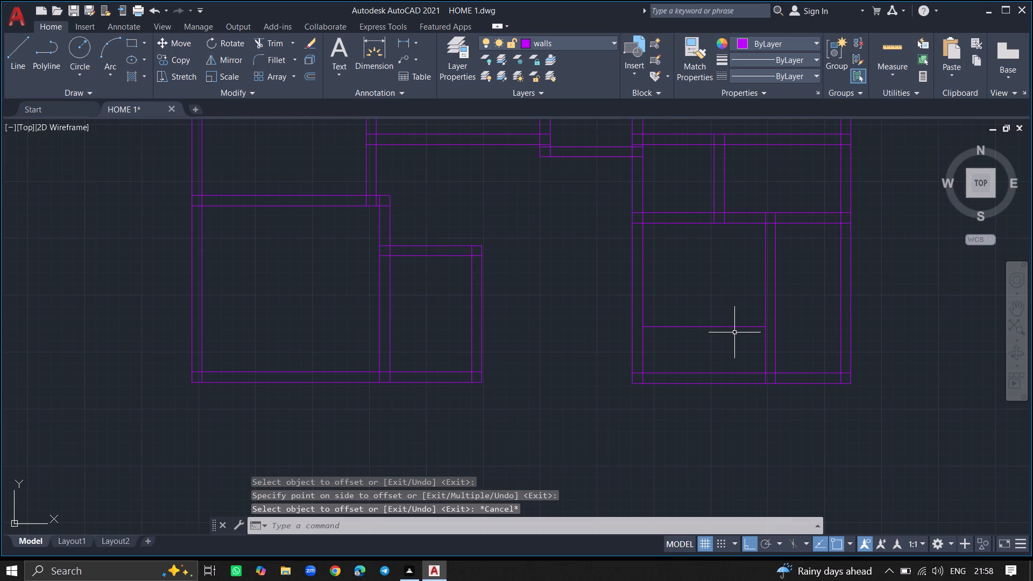
Delete the 9' horizontal guide line inside the lower-right room.
left_click(735, 325)
key("Delete")
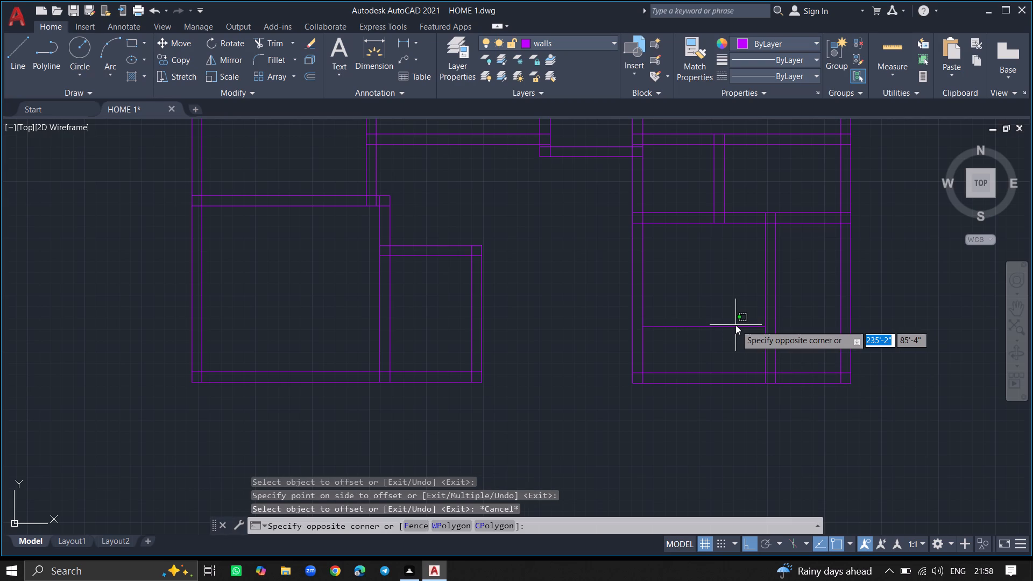
key("Escape")
left_click(735, 325)
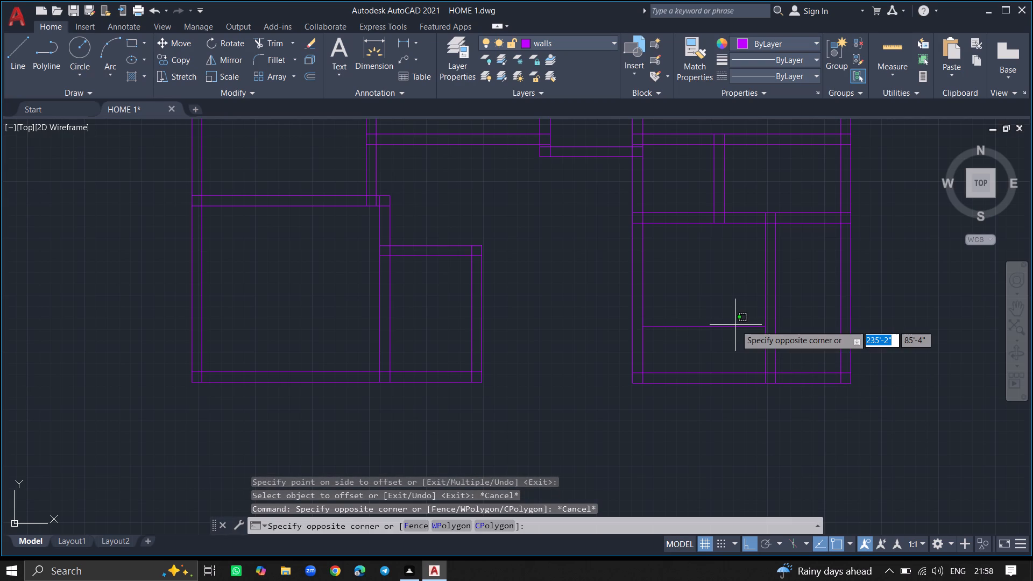
key("Escape")
left_click(735, 328)
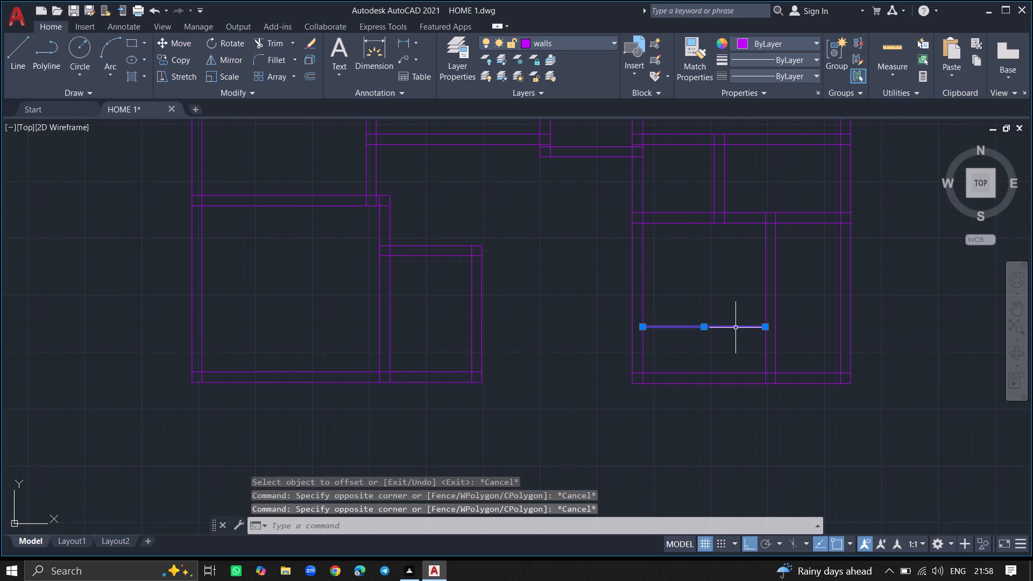
key("Delete")
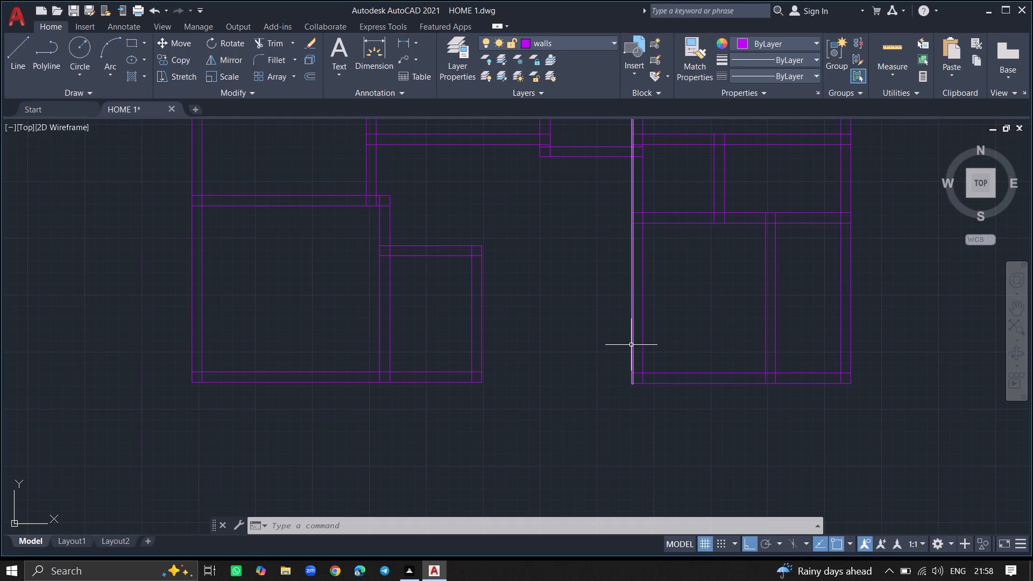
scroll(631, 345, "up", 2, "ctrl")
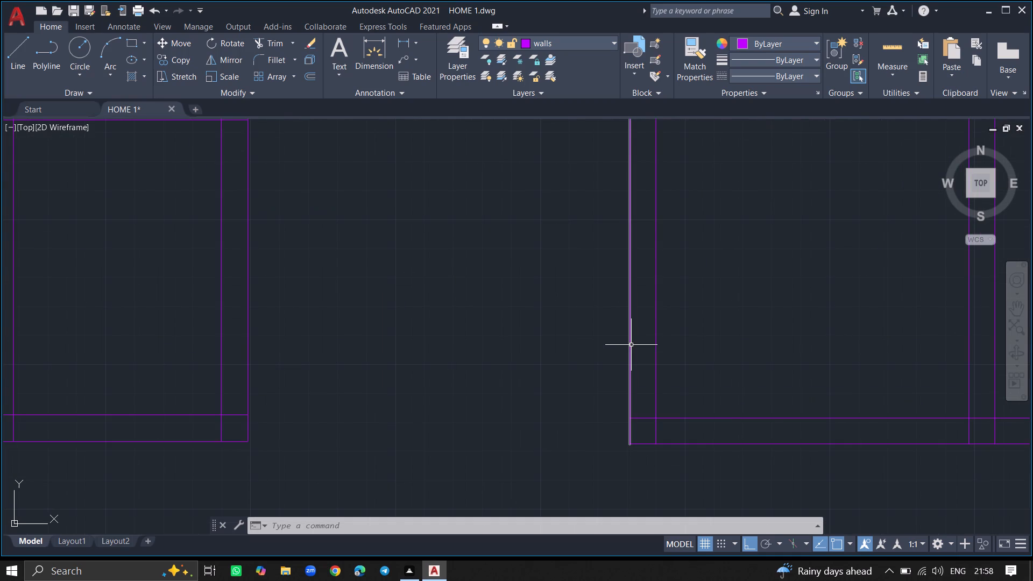
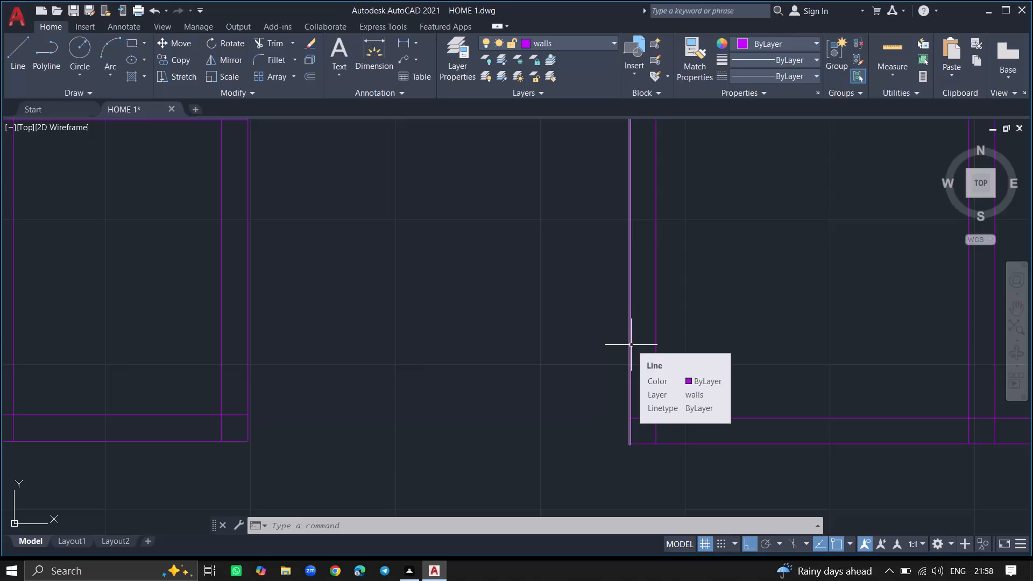
Draw a 5'6" vertical line downward from the outer line of the lower-right room's left wall, near its bottom corner.
key("l")
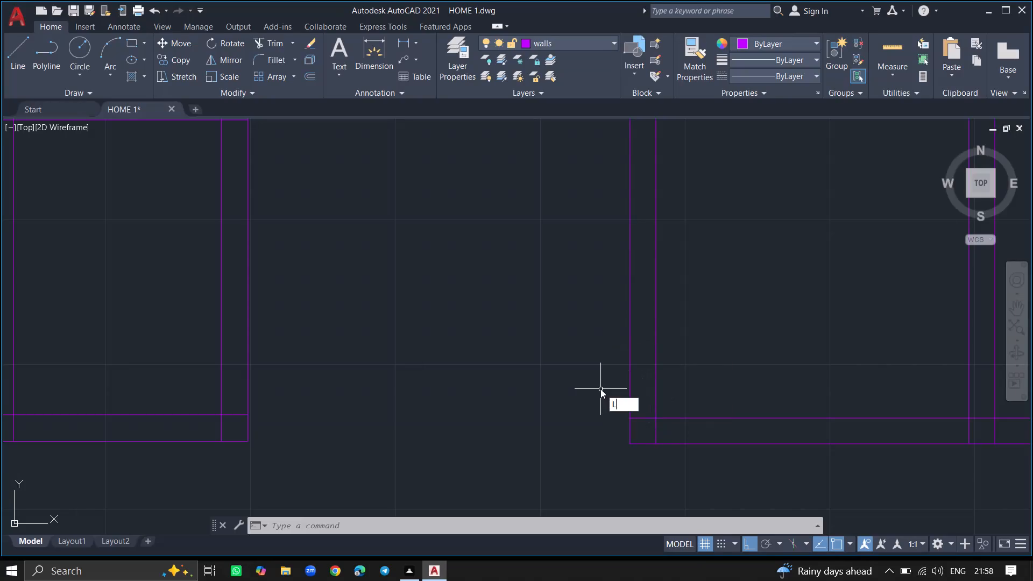
key("Return")
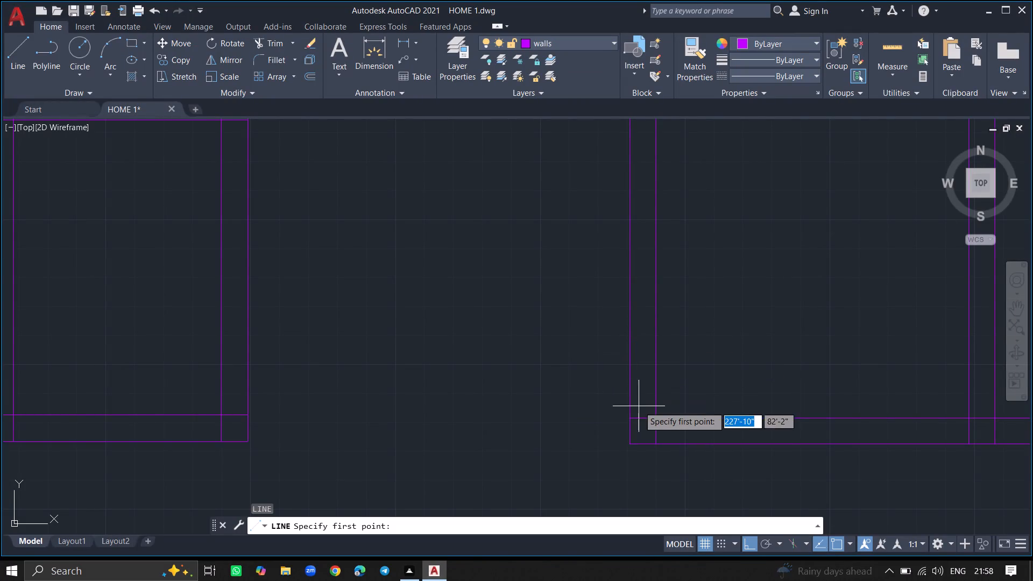
left_click(629, 377)
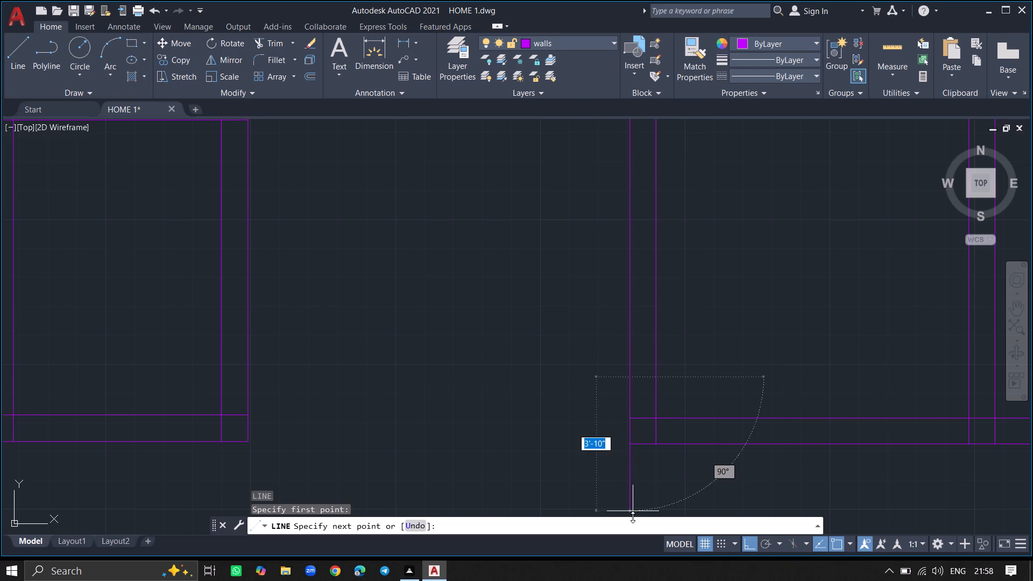
type("5'6")
key("shift+quotedbl")
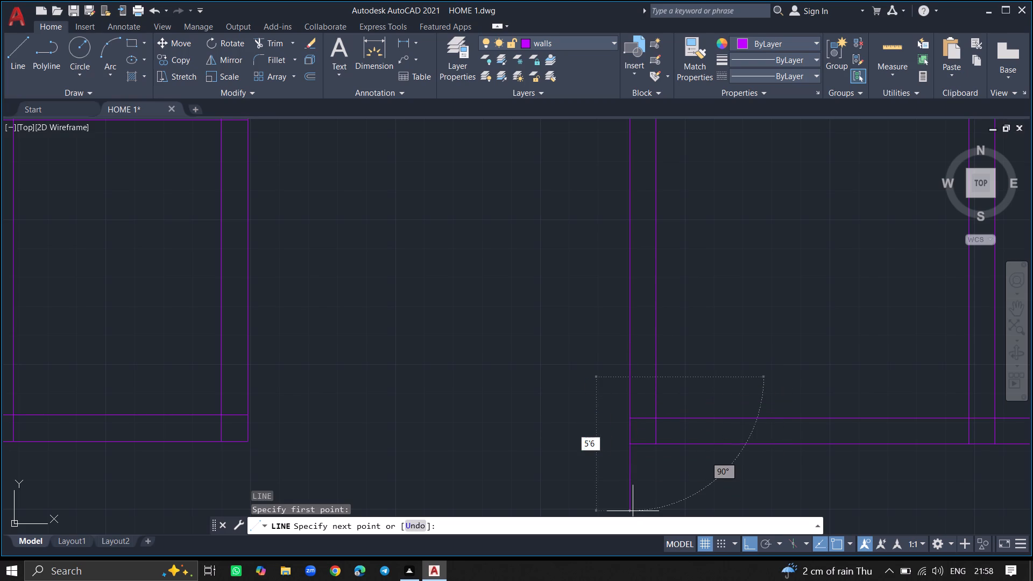
key("Return")
key("Return")
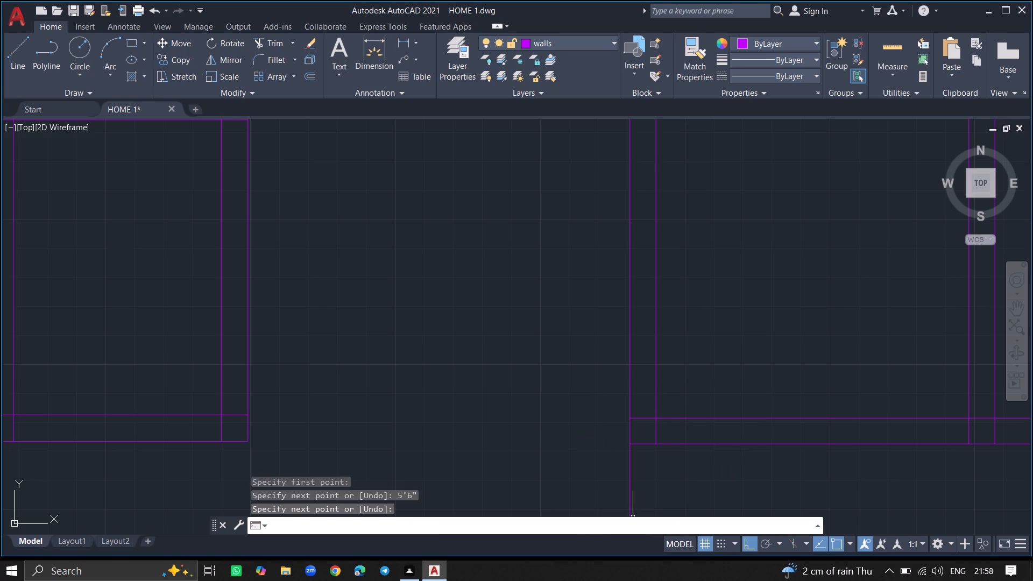
Draw a horizontal line leftward from the 5'6" line's lower end to just short of the lower-left block's right wall line.
scroll(633, 517, "down", 5, "ctrl")
scroll(622, 458, "down", 5, "ctrl")
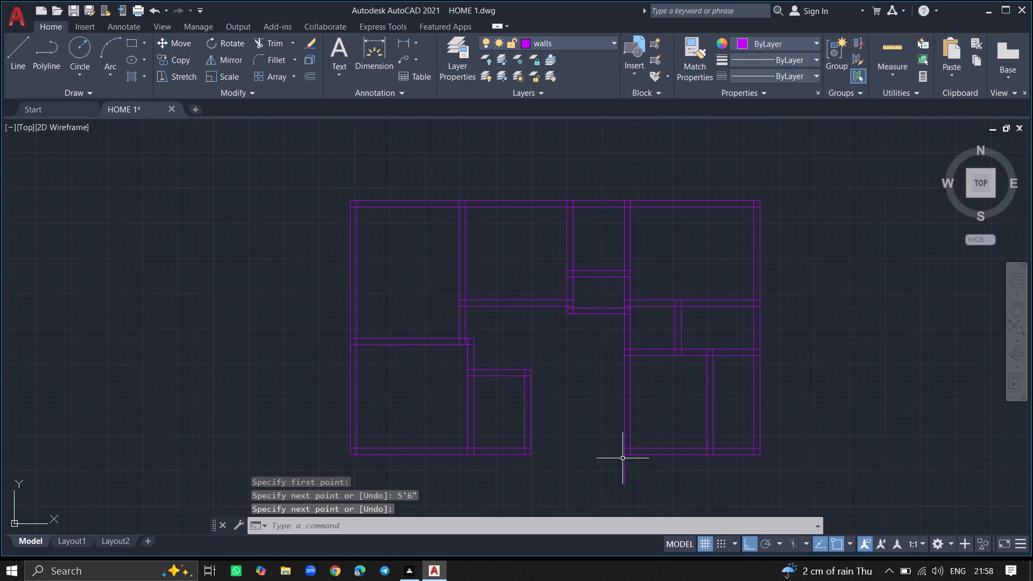
scroll(610, 490, "up", 3, "ctrl")
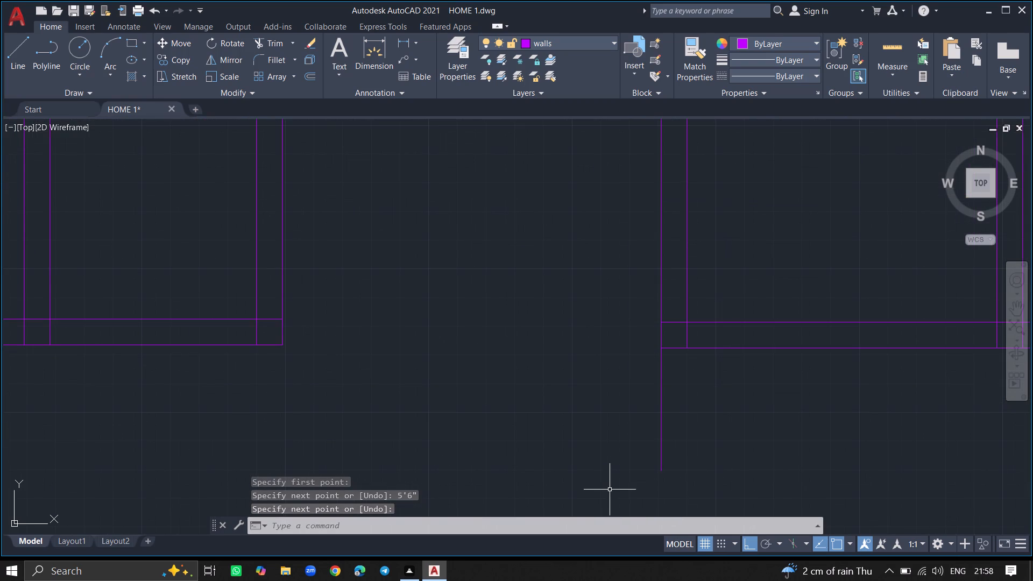
key("l")
key("Return")
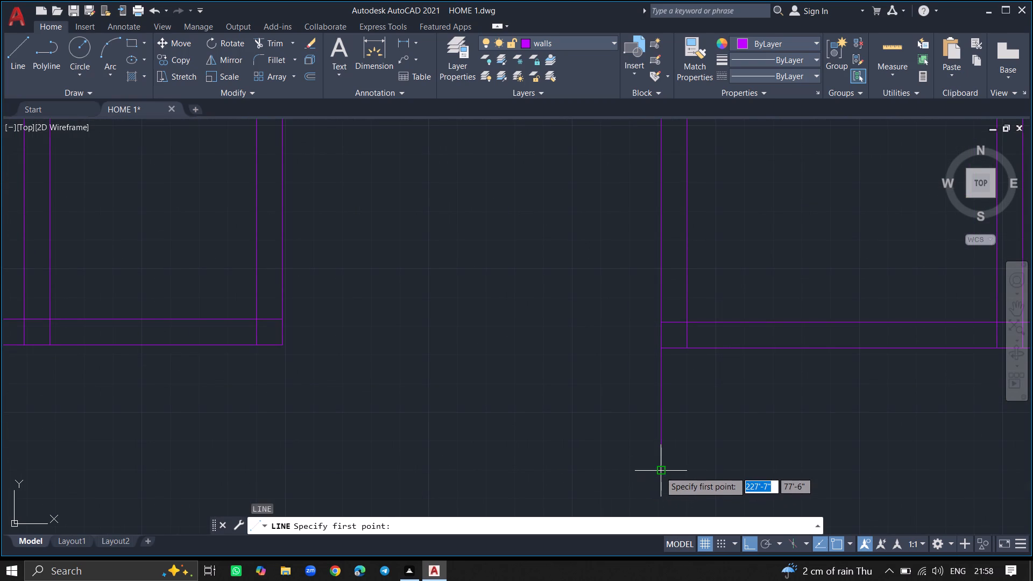
left_click(660, 470)
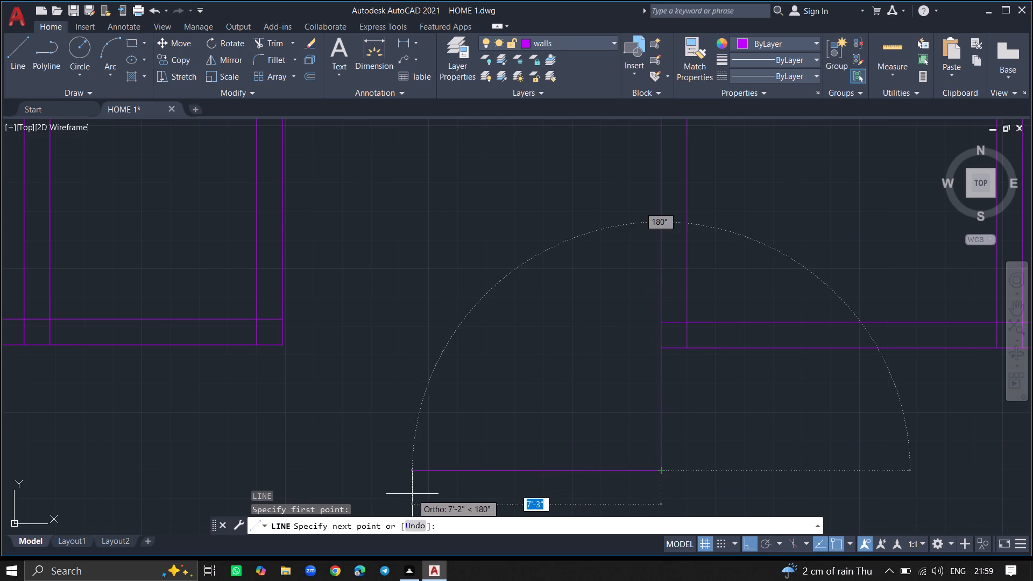
left_click_drag(291, 466, 291, 454)
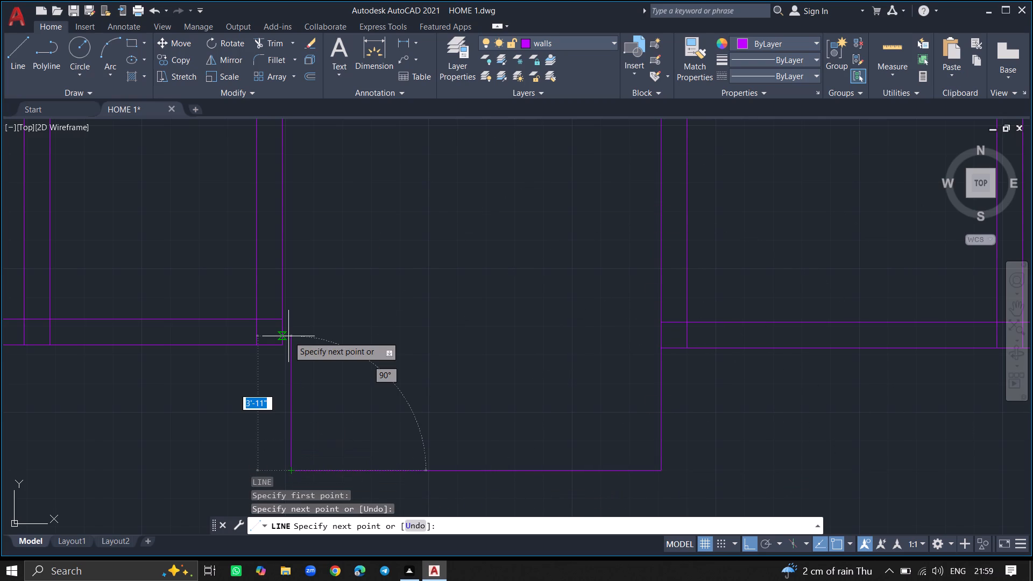
key("Escape")
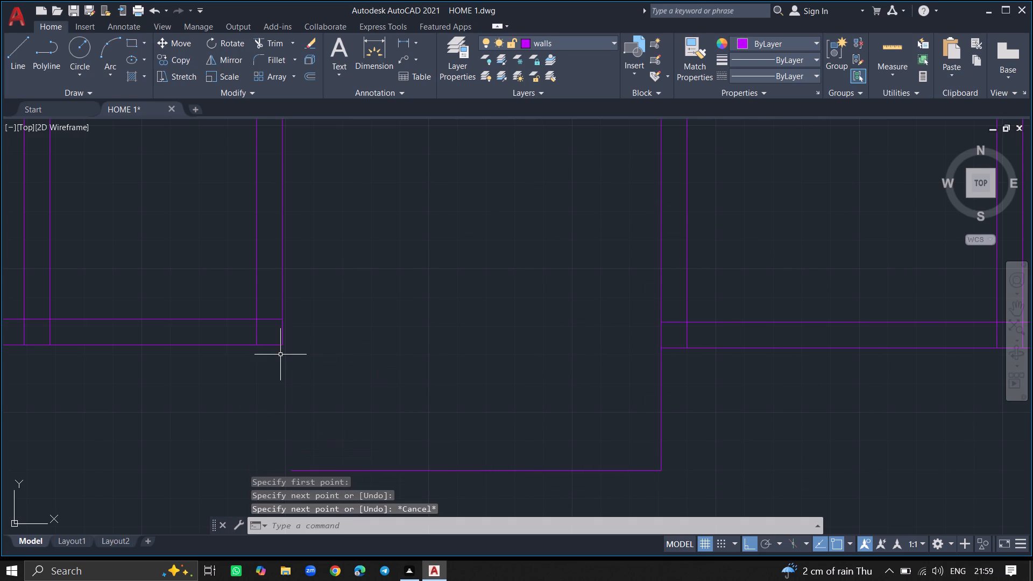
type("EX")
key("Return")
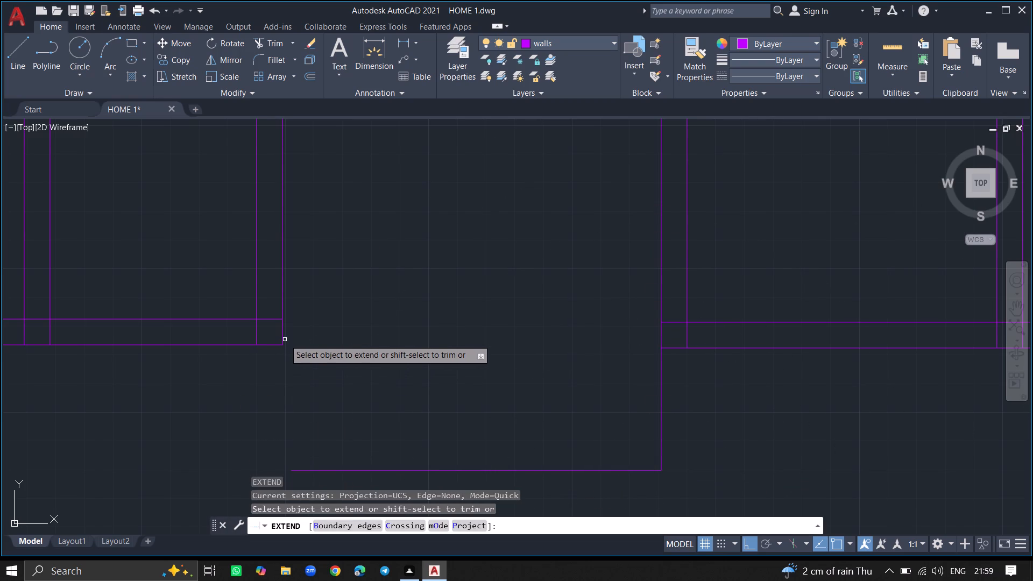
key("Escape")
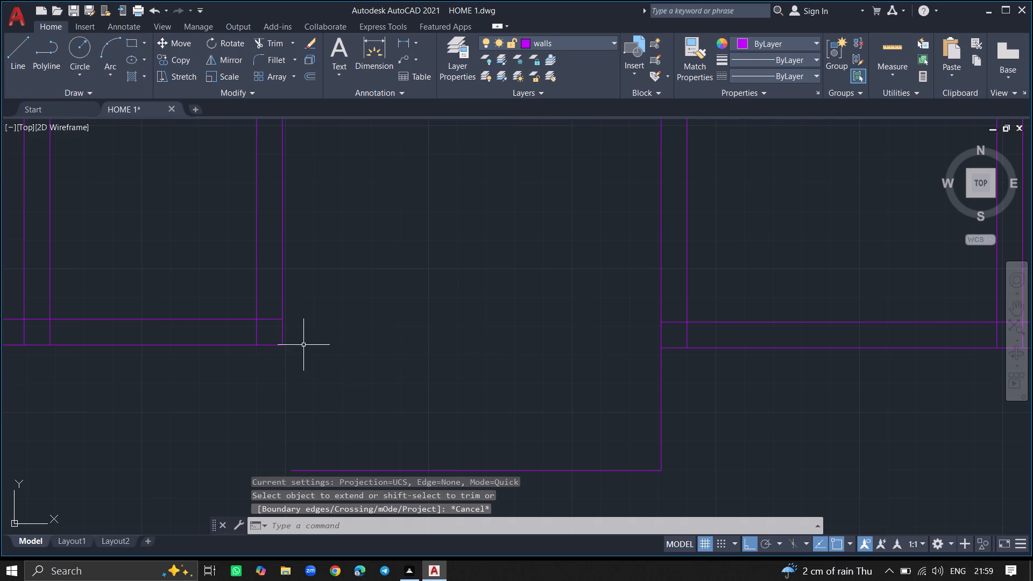
Continue the horizontal line 3" left into alignment with the lower-left block's right wall, and draw up to that wall's bottom corner.
key("l")
key("Return")
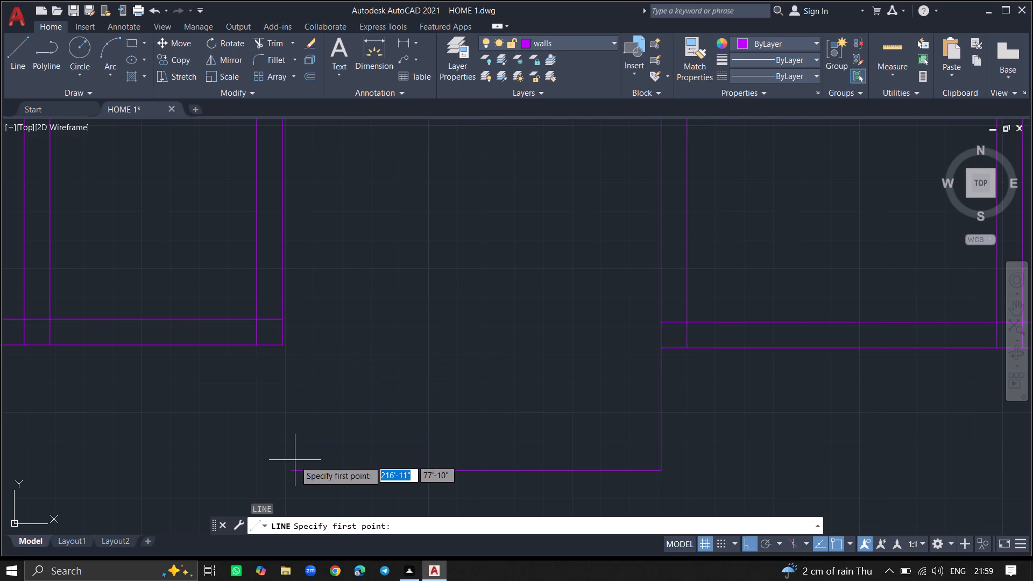
left_click(293, 470)
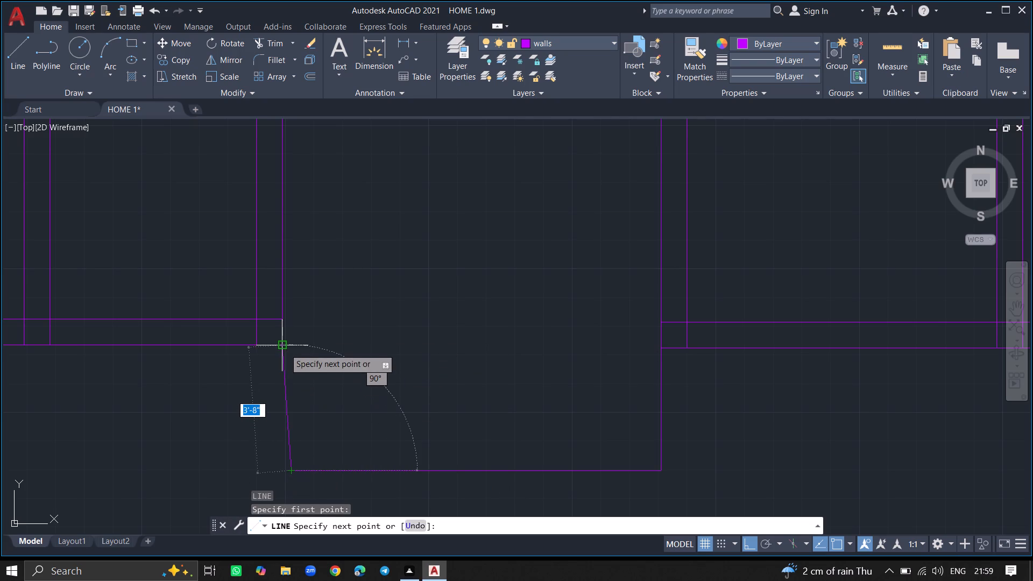
left_click(282, 472)
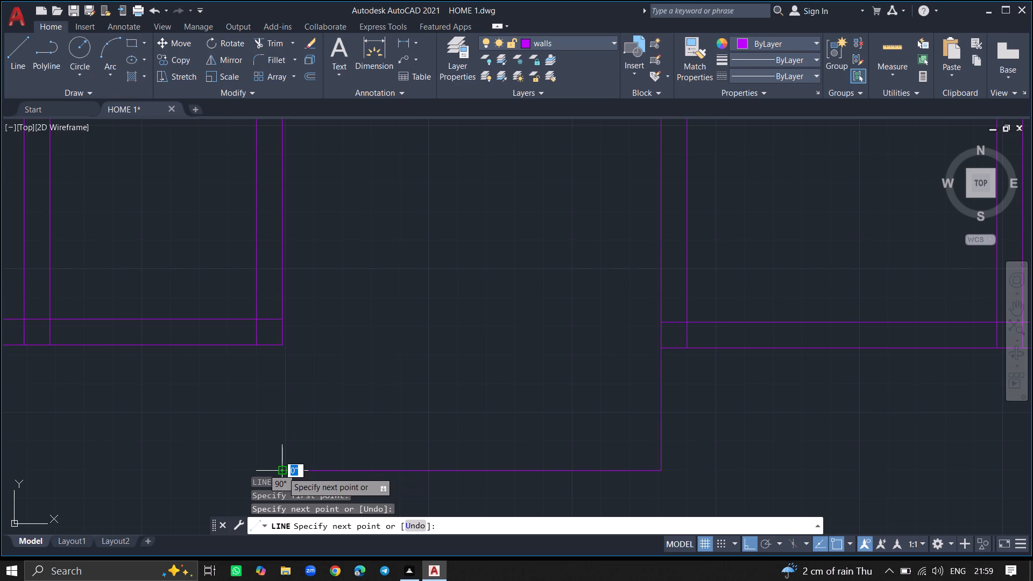
left_click(279, 340)
key("Return")
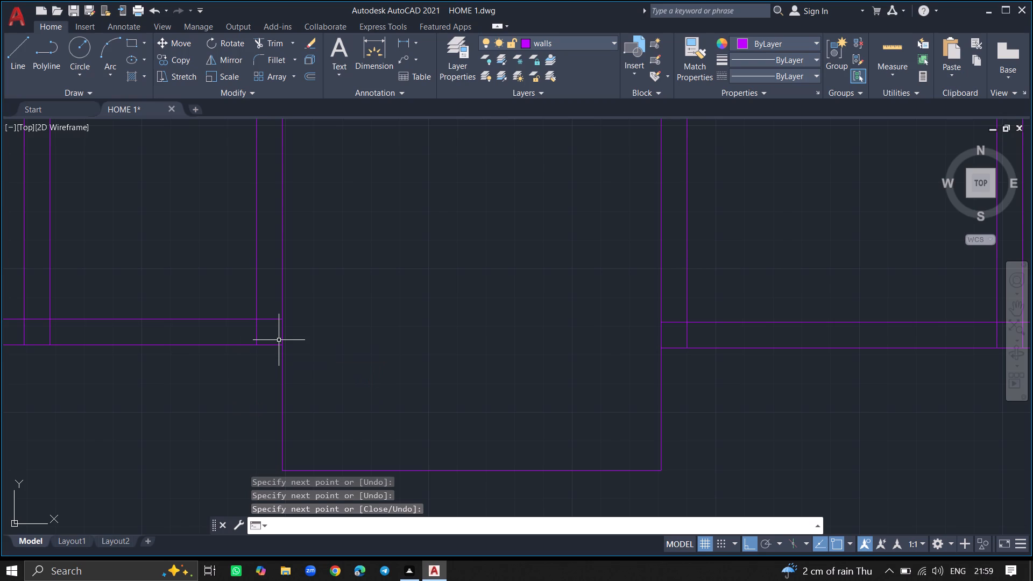
Offset the new left vertical line of the front projection 9" outward to the left.
type("OFFSET")
key("Return")
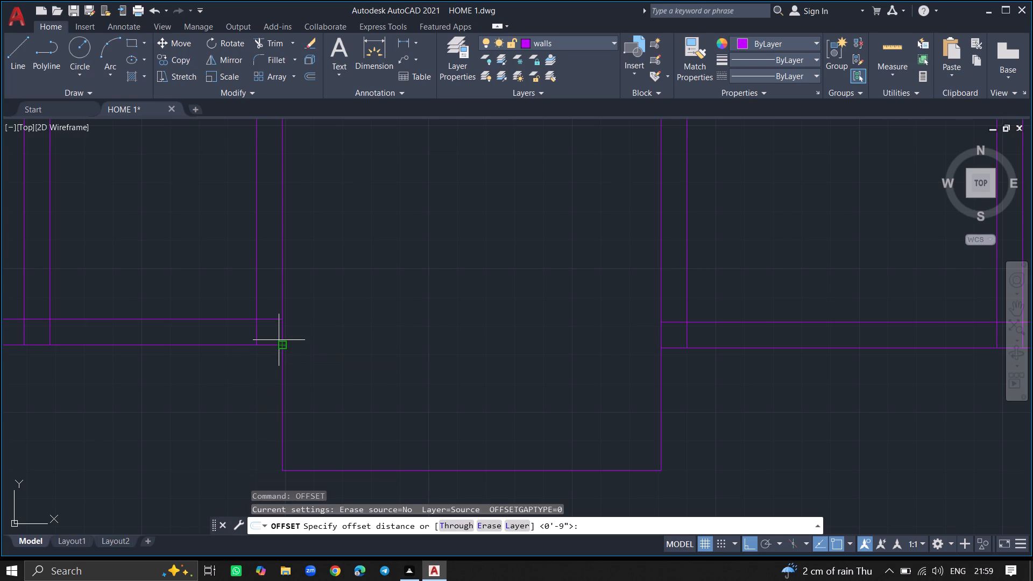
key("9")
key("shift+quotedbl")
key("Return")
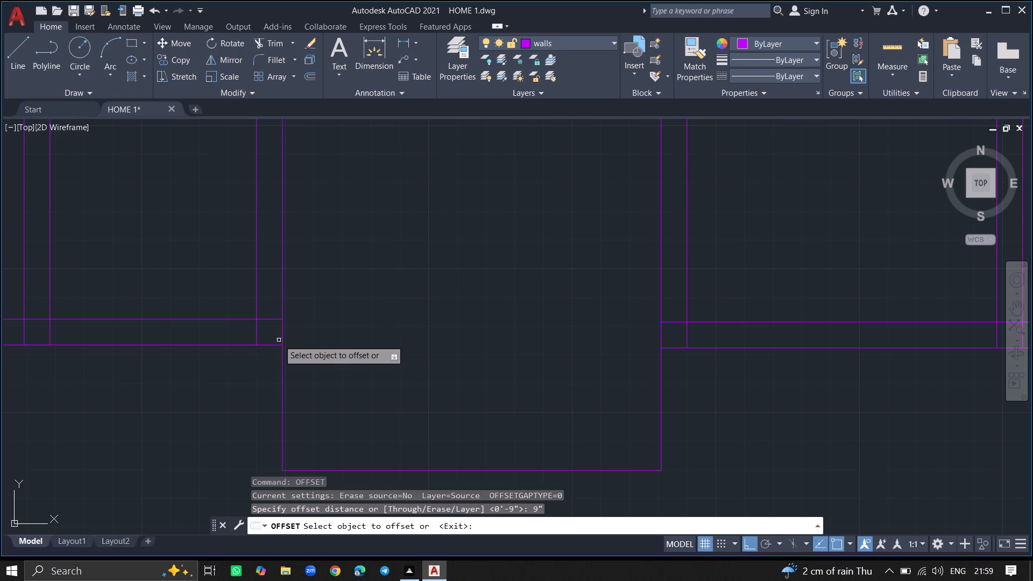
left_click(282, 363)
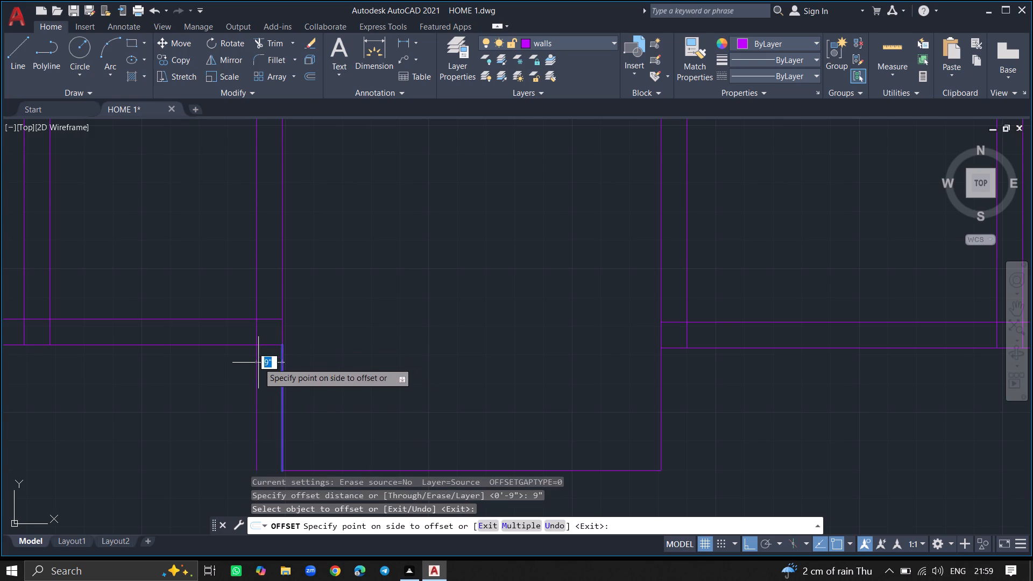
left_click(258, 363)
Offset the projection's bottom line 9" downward and its right vertical line 9" outward to the right.
scroll(339, 355, "down", 3, "ctrl")
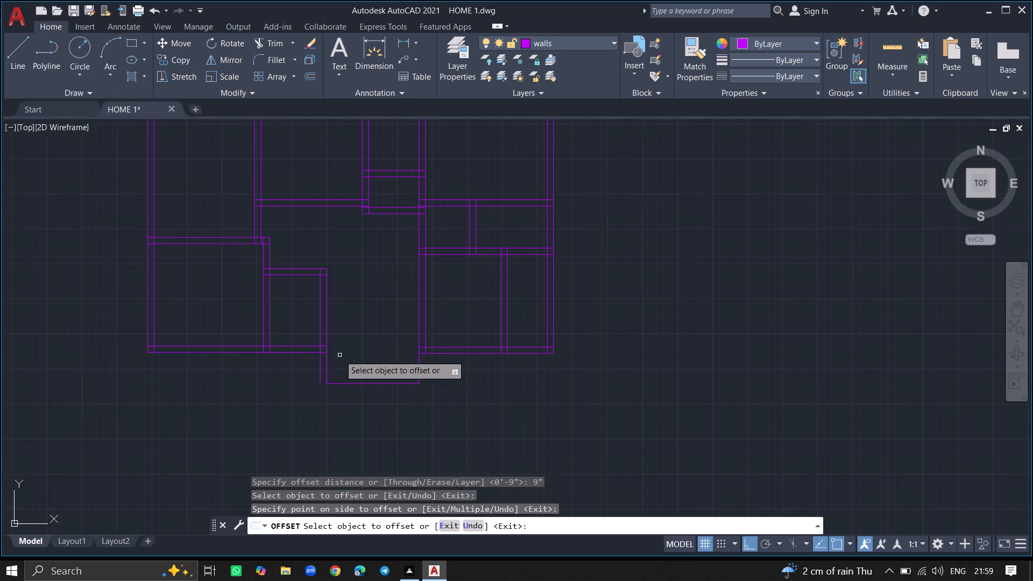
scroll(345, 414, "up", 5, "ctrl")
scroll(343, 288, "down", 4, "ctrl")
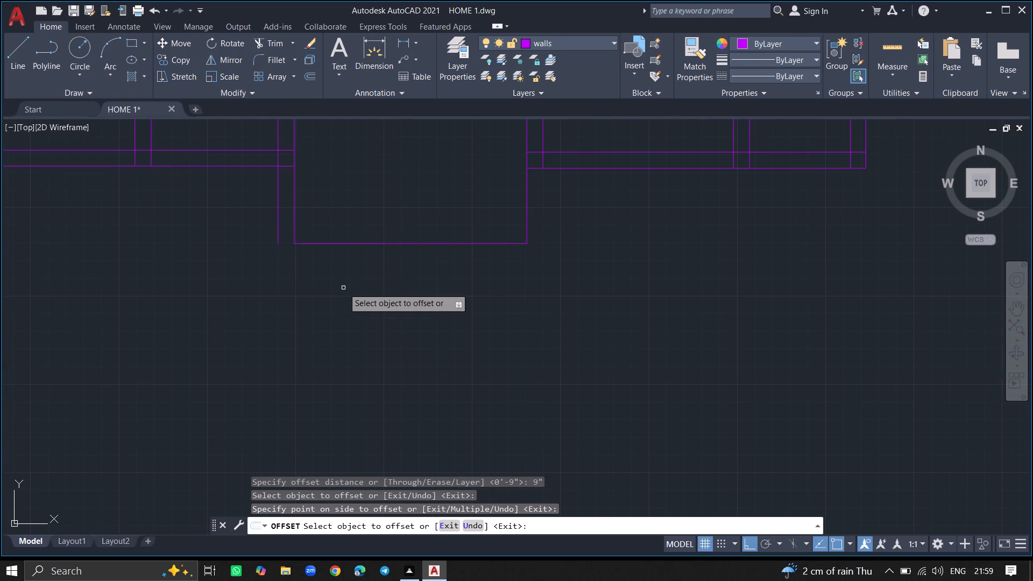
left_click(338, 244)
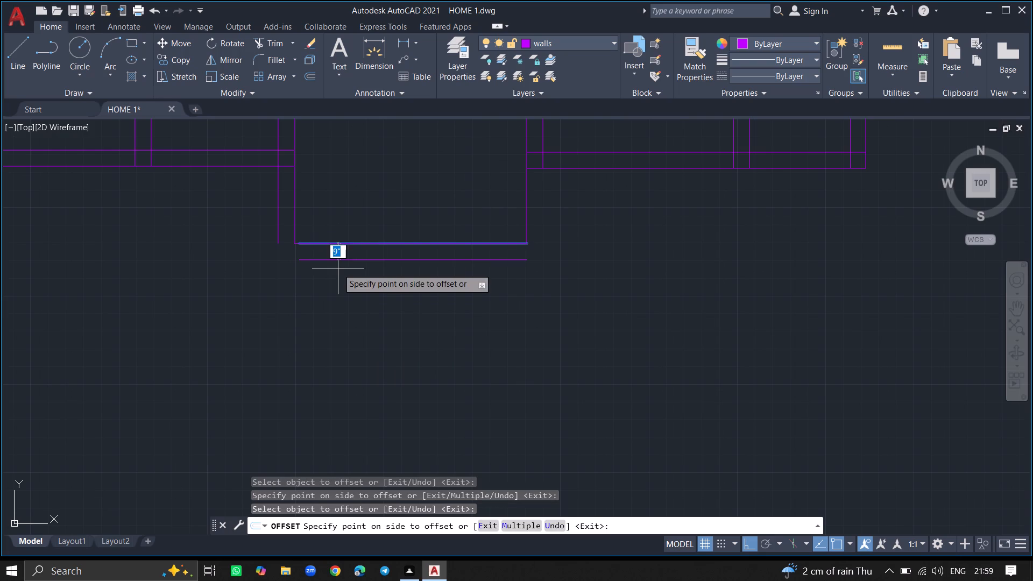
left_click(338, 268)
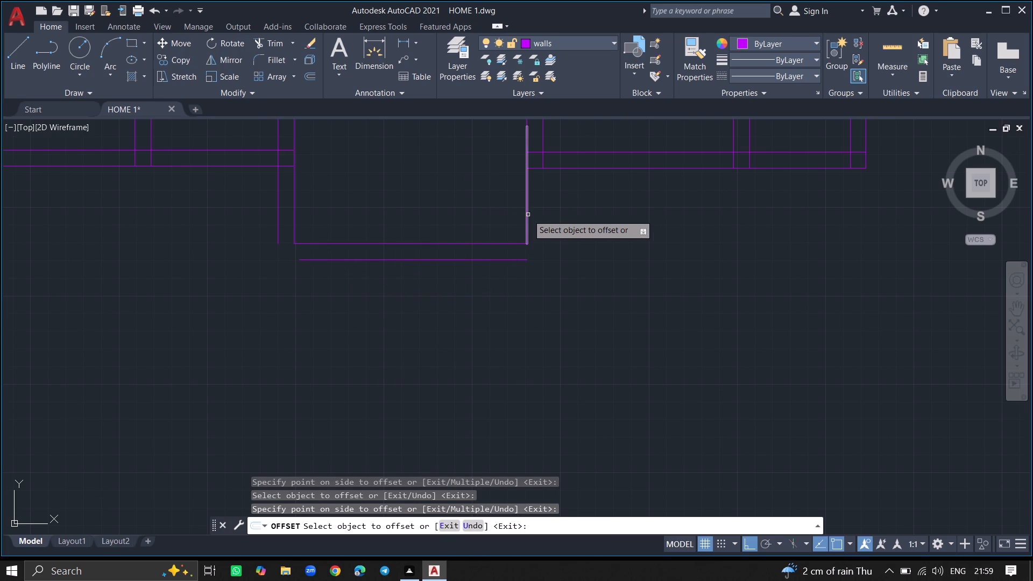
left_click(528, 215)
left_click(544, 215)
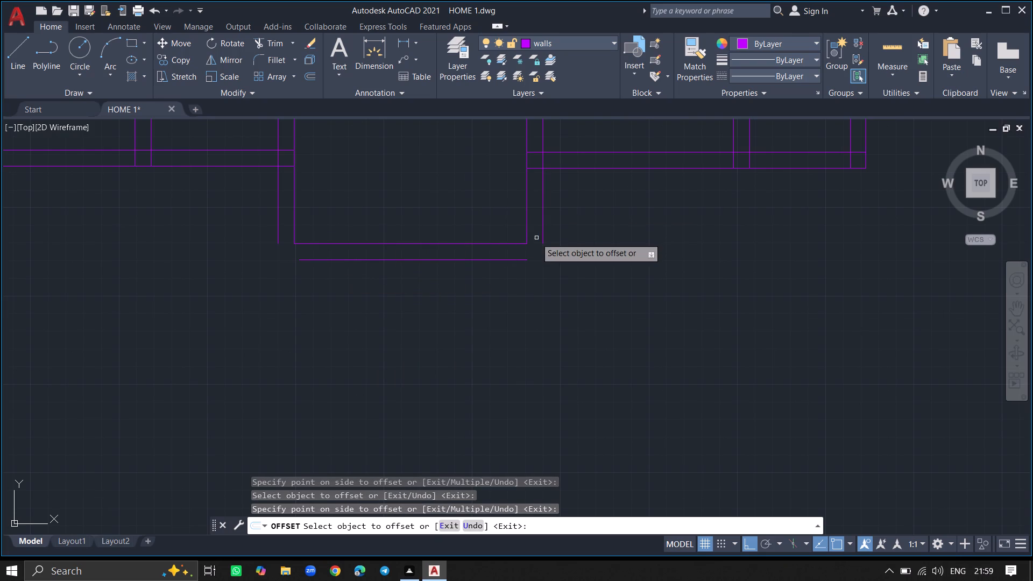
left_click(526, 239)
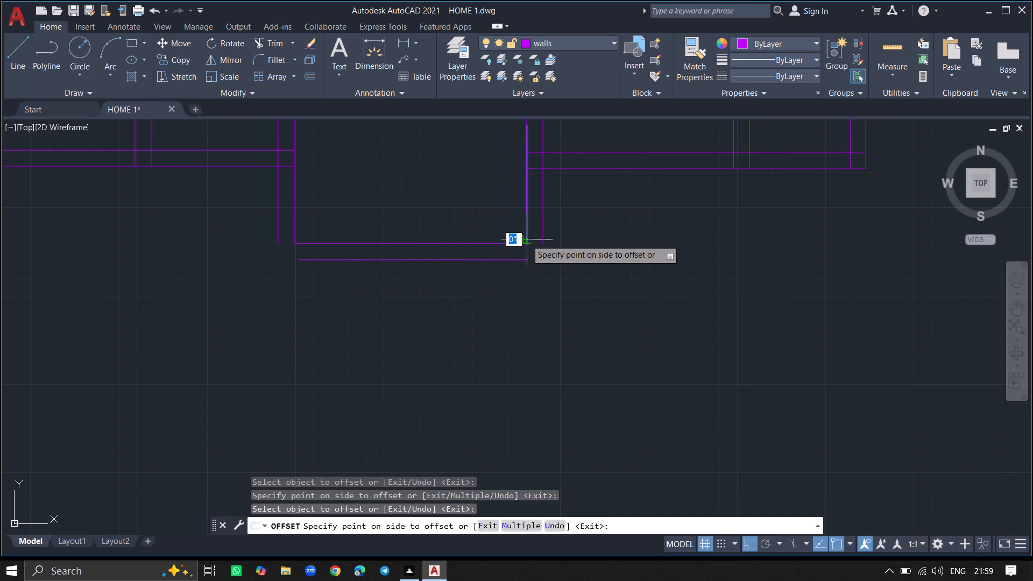
key("Escape")
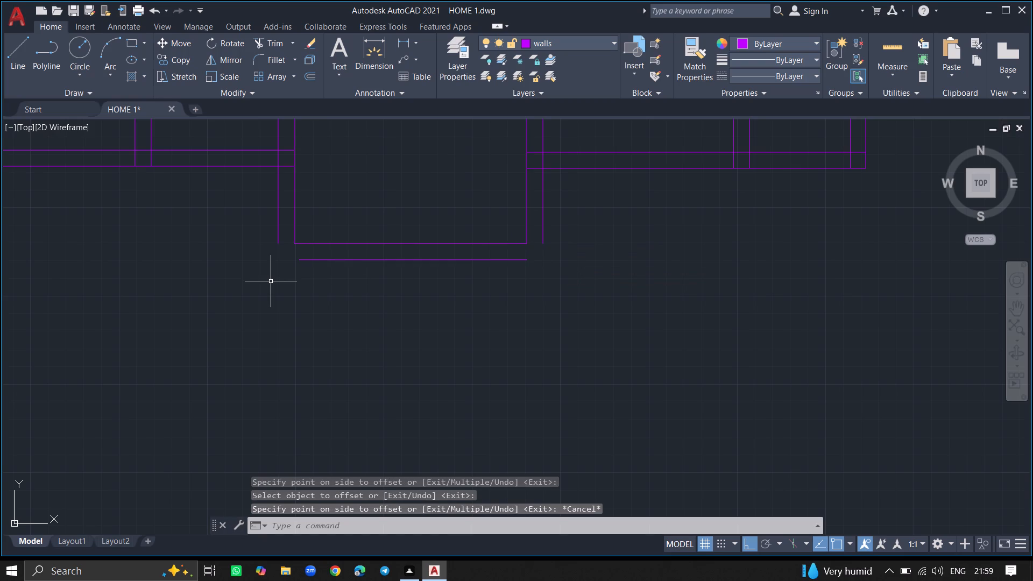
Draw a short vertical line down from the left offset line's lower end, passing below the level of the bottom offset line.
key("l")
key("Return")
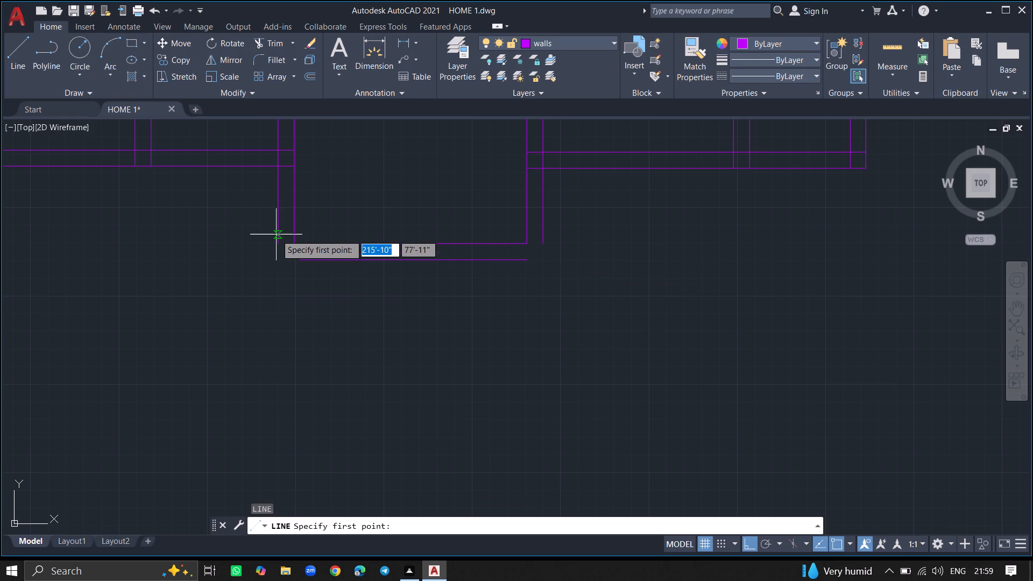
left_click(278, 242)
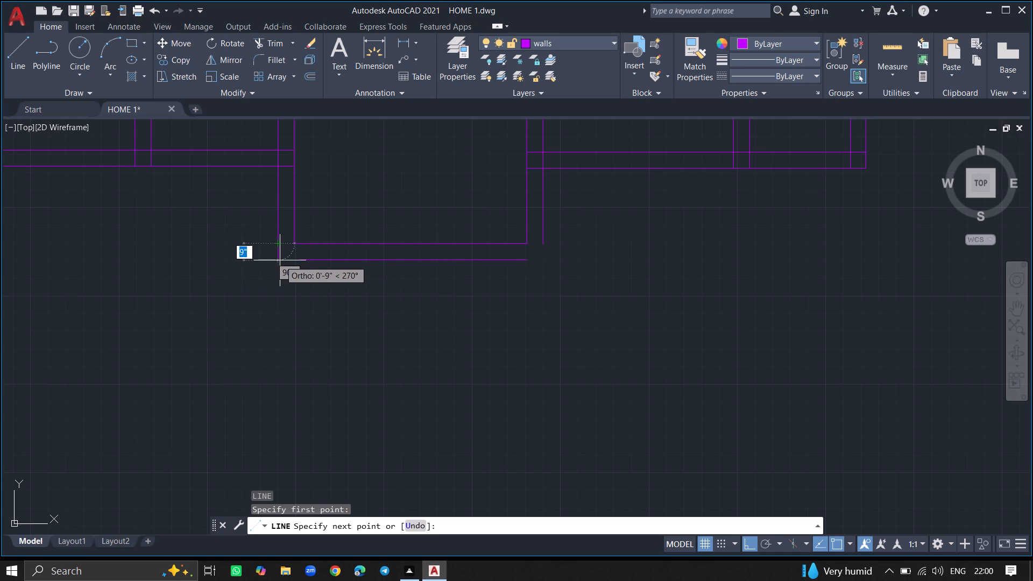
scroll(280, 259, "up", 4, "ctrl")
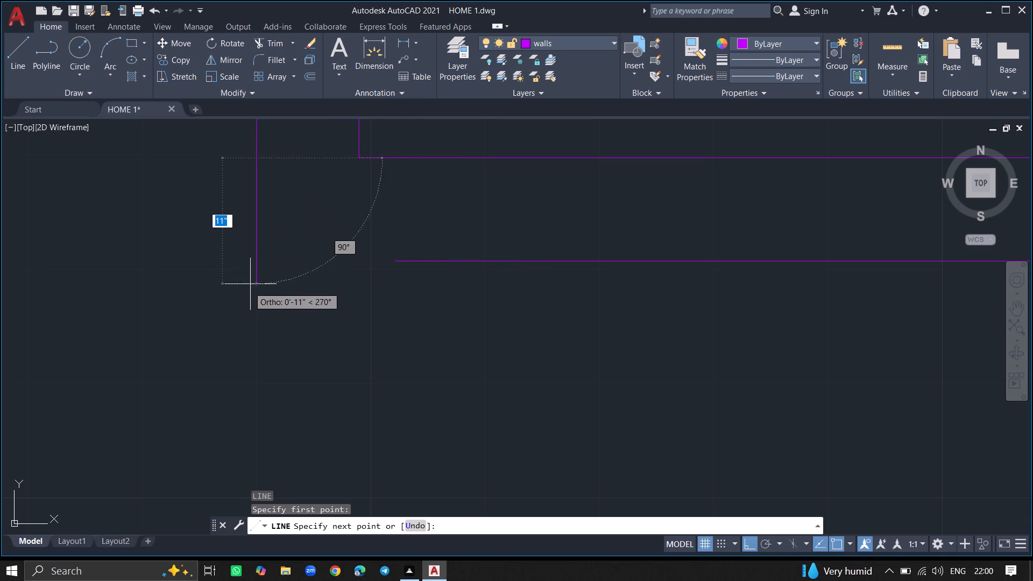
left_click(264, 304)
key("Escape")
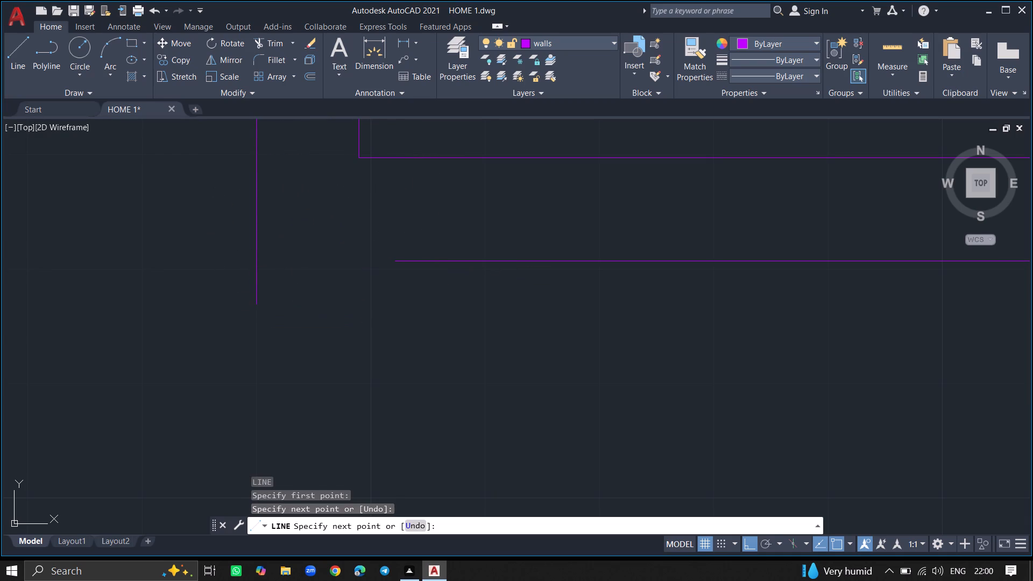
Extend the bottom offset line left to meet the short vertical line at the projection's lower-left corner.
type("EX")
key("Return")
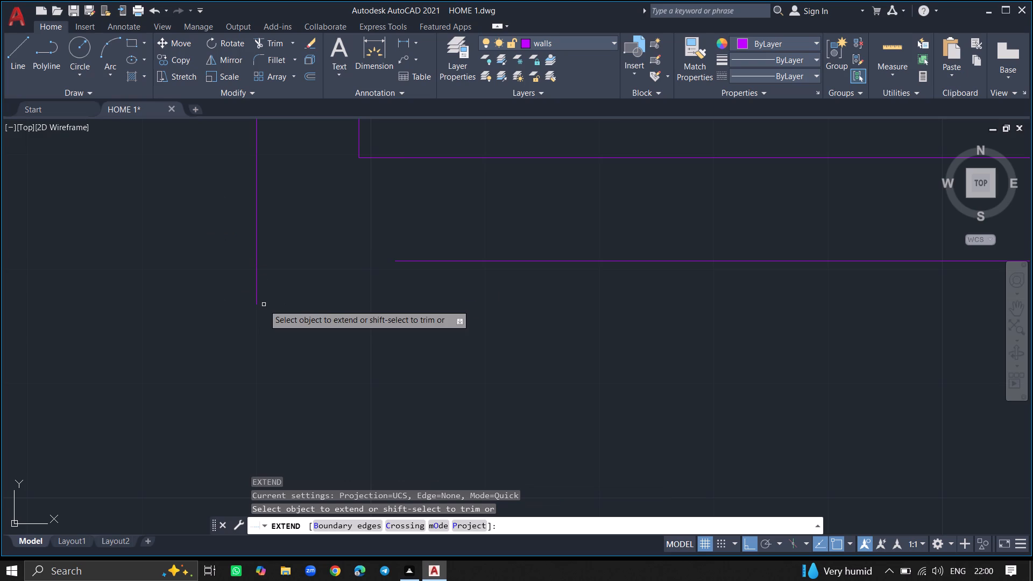
left_click(418, 261)
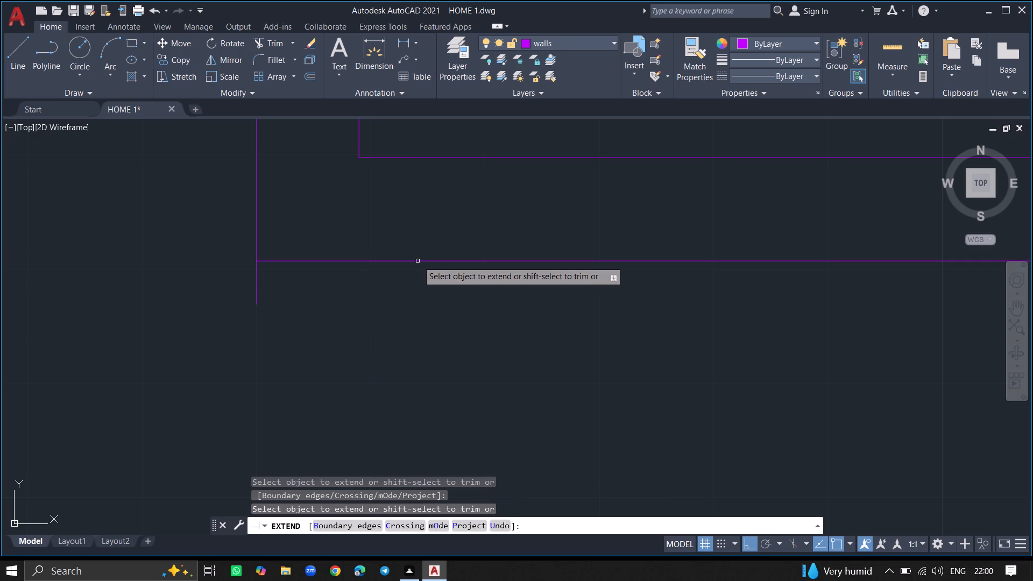
key("Return")
Trim the vertical line's overhang below the bottom offset line at the projection's lower-left corner.
type("TR")
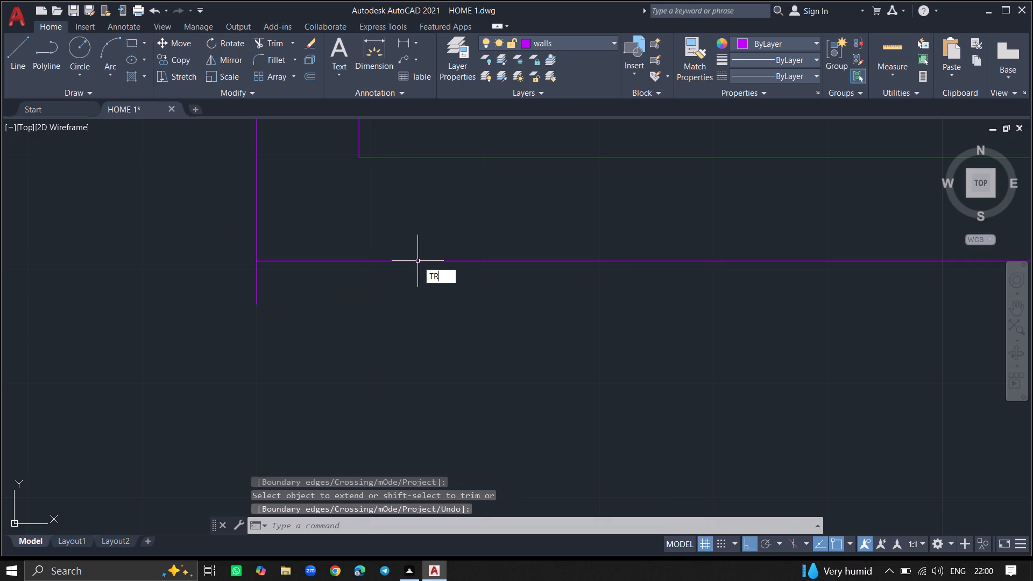
left_click(444, 285)
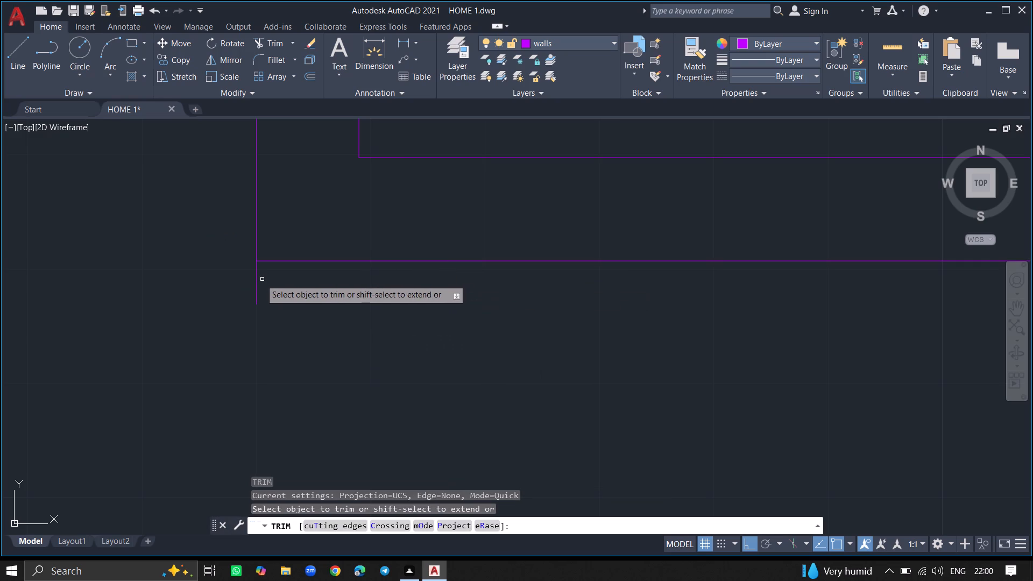
left_click(254, 277)
key("Return")
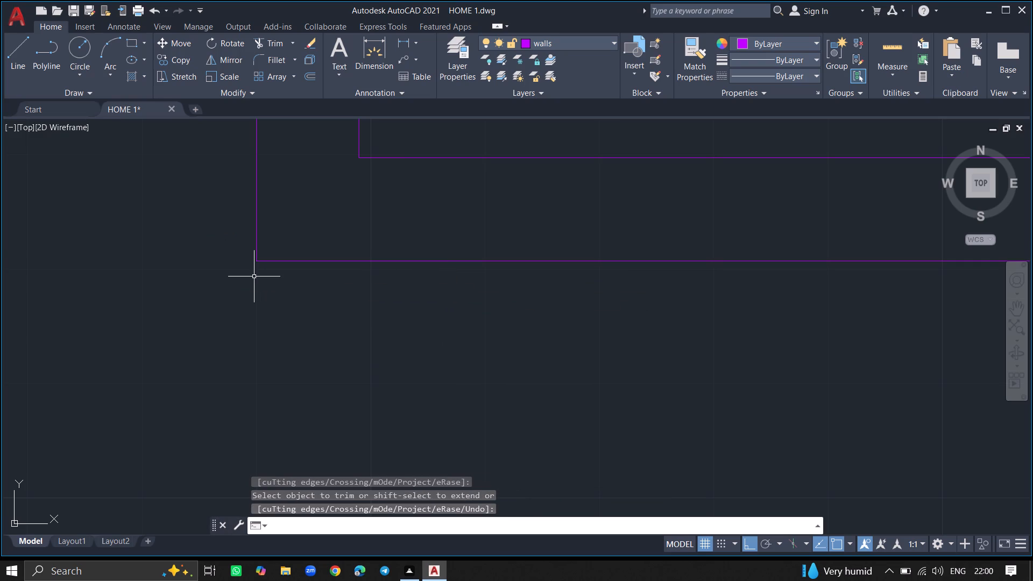
Draw a horizontal line about 1'-0" long rightward from the bottom offset line's right end, passing the outer right vertical line.
scroll(249, 279, "down", 7, "ctrl")
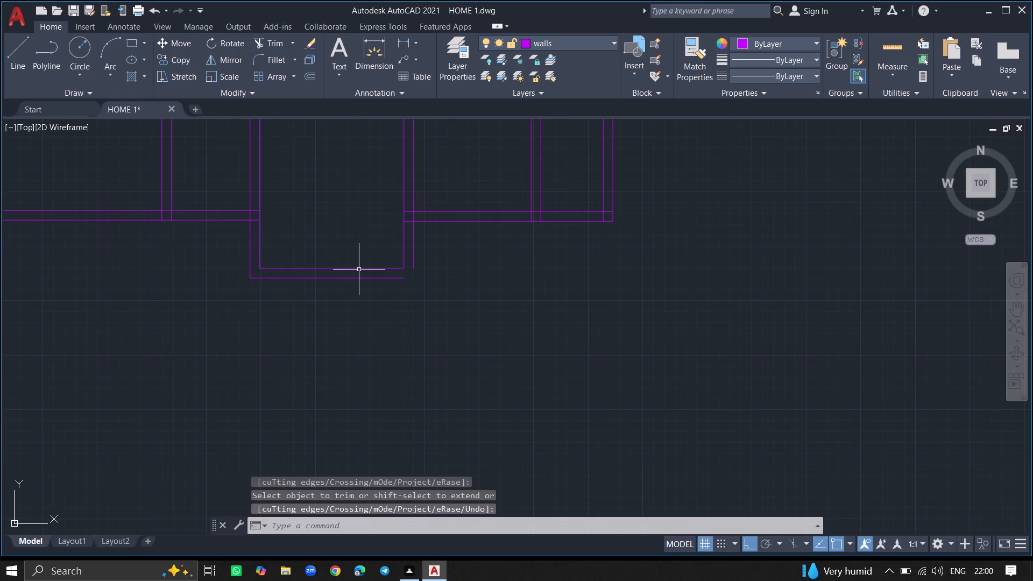
scroll(432, 276, "up", 5, "ctrl")
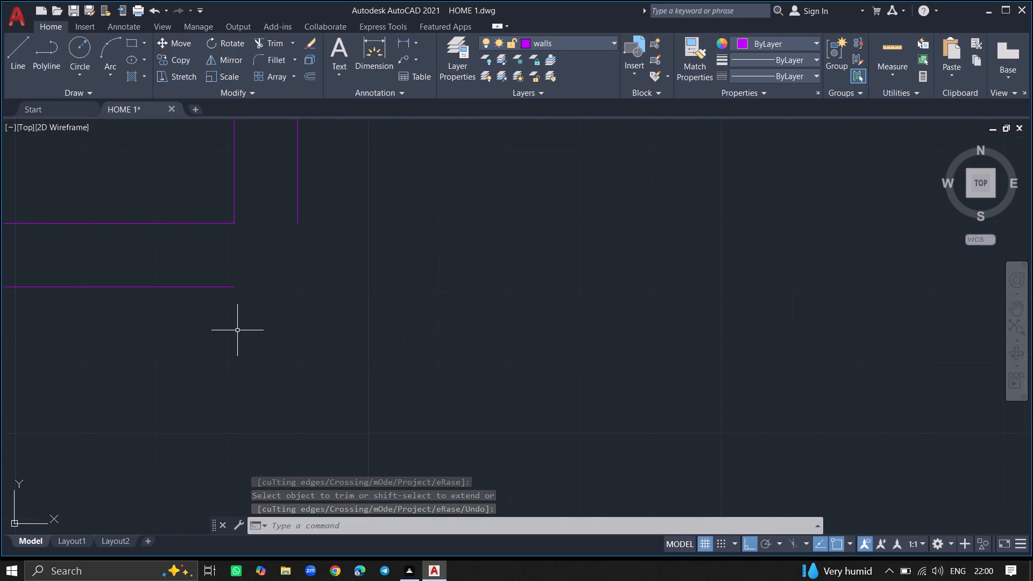
key("l")
key("Return")
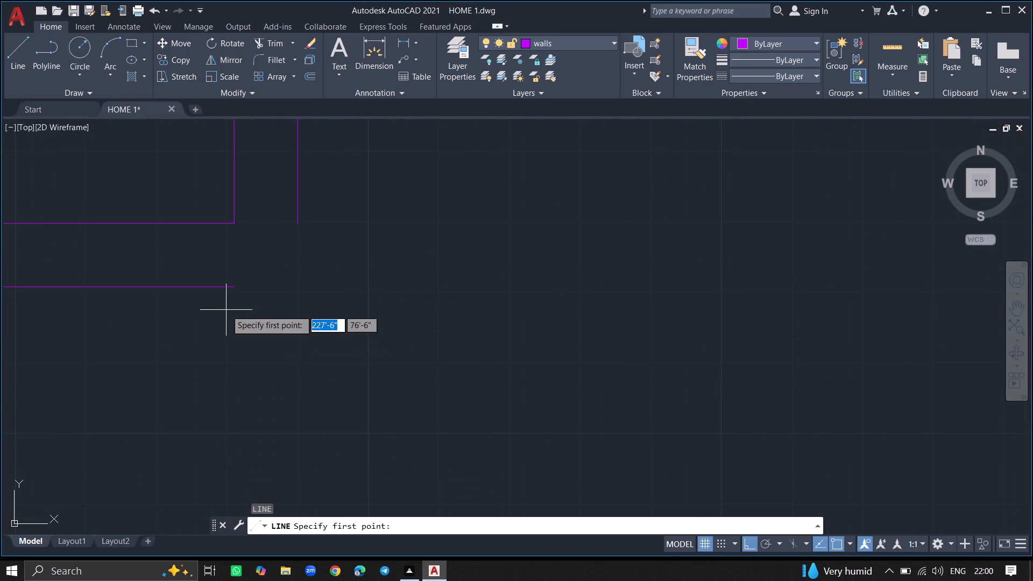
left_click(233, 290)
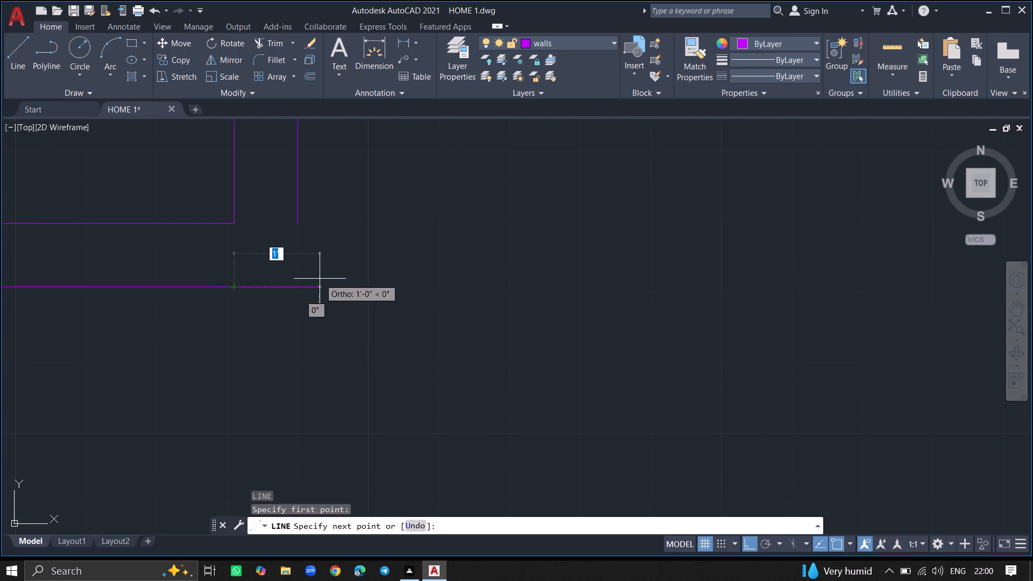
left_click(320, 279)
key("Escape")
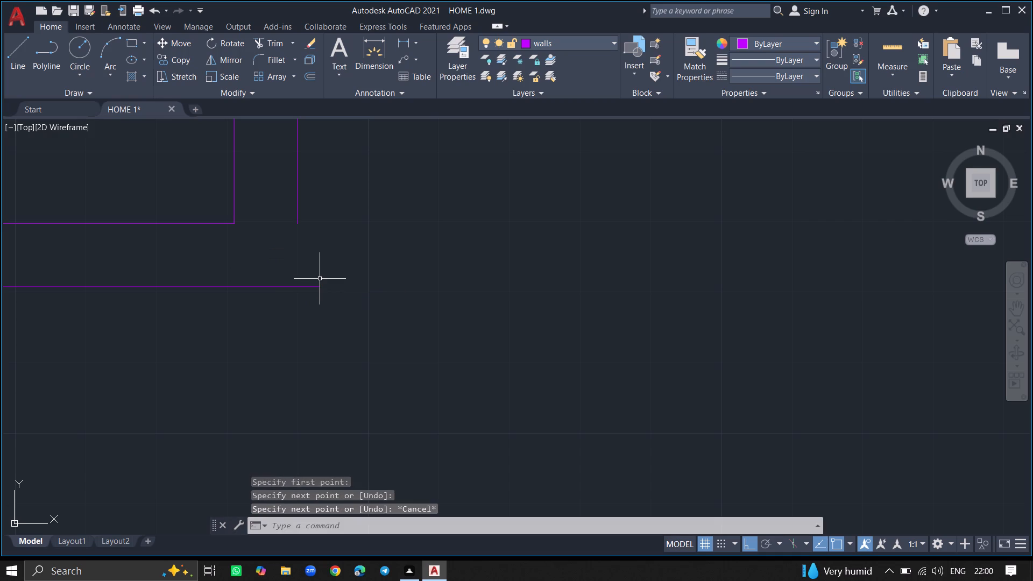
Extend the projection's outer right vertical line down to meet the new horizontal line.
type("EX")
key("Return")
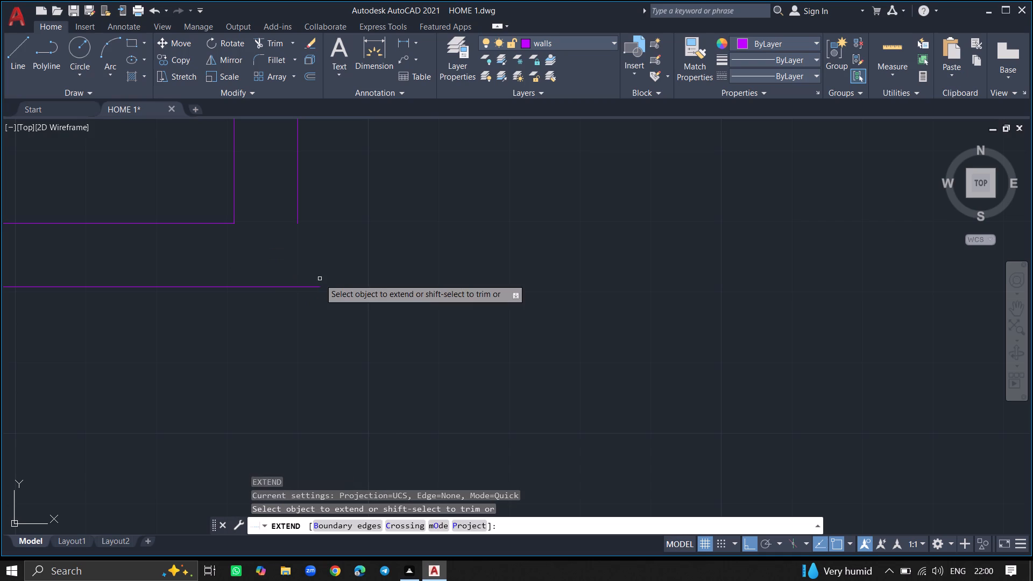
left_click(297, 211)
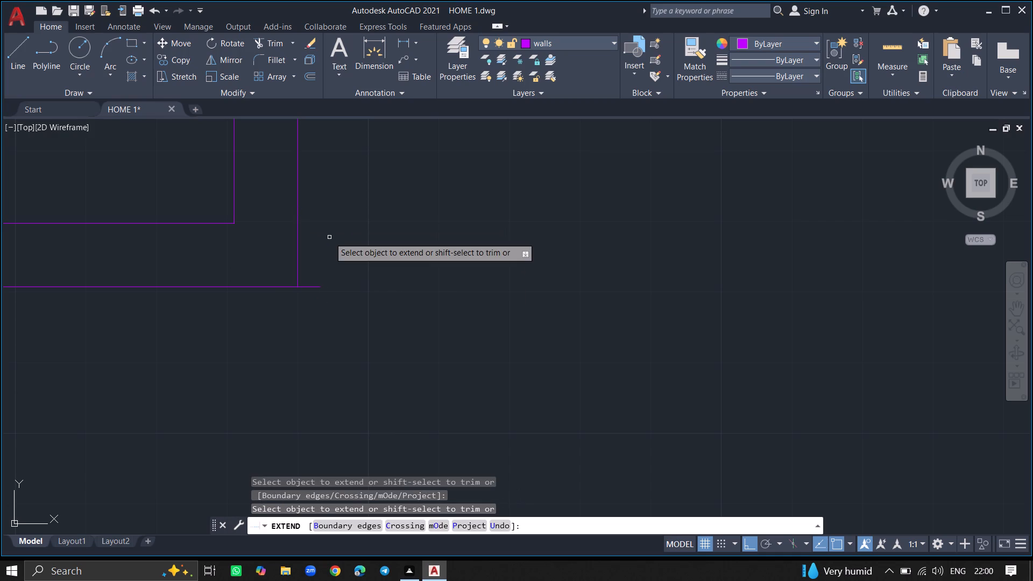
key("Return")
Trim the horizontal line's overhang beyond the projection's lower-right outer corner.
key("y")
key("BackSpace")
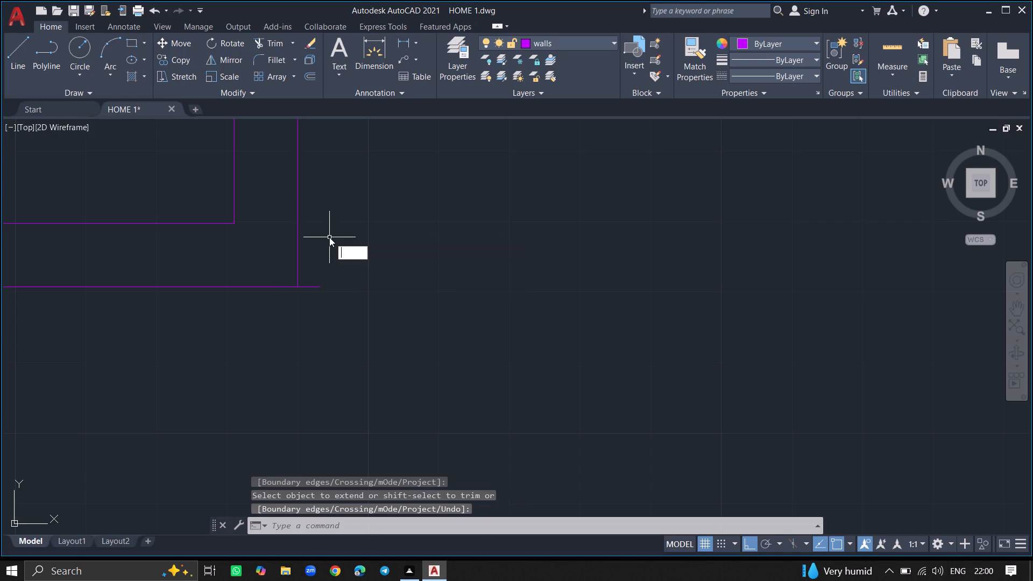
type("TR")
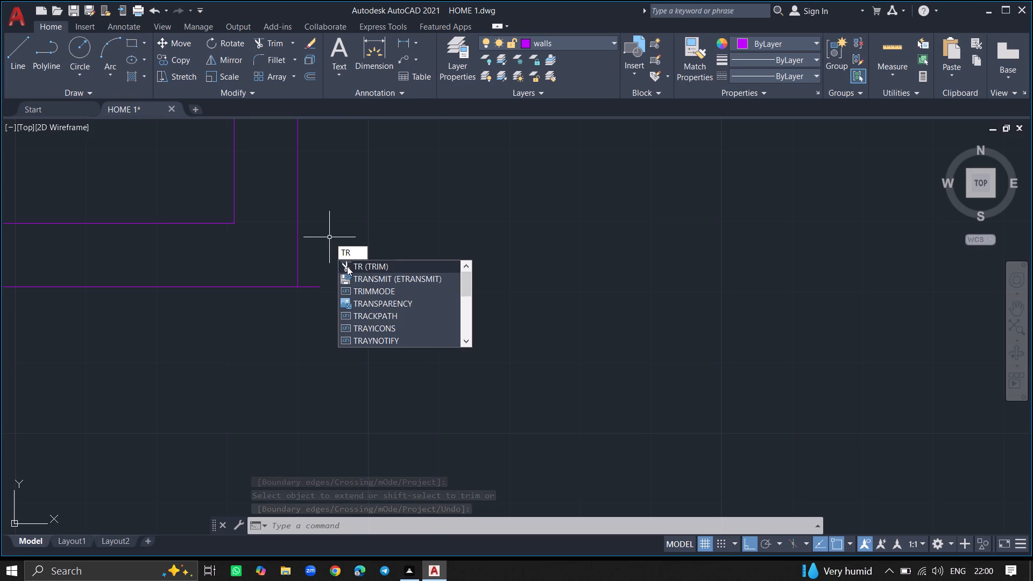
left_click(347, 266)
left_click(315, 286)
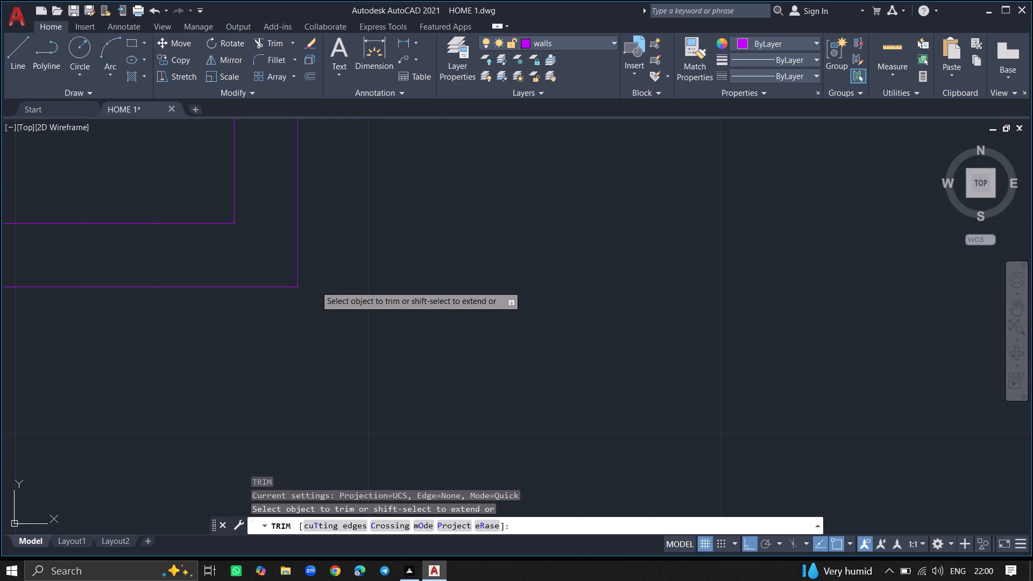
key("Return")
Draw a horizontal line across the front projection between its inner wall faces, slightly above the level of the adjoining front walls.
scroll(315, 286, "down", 4, "ctrl")
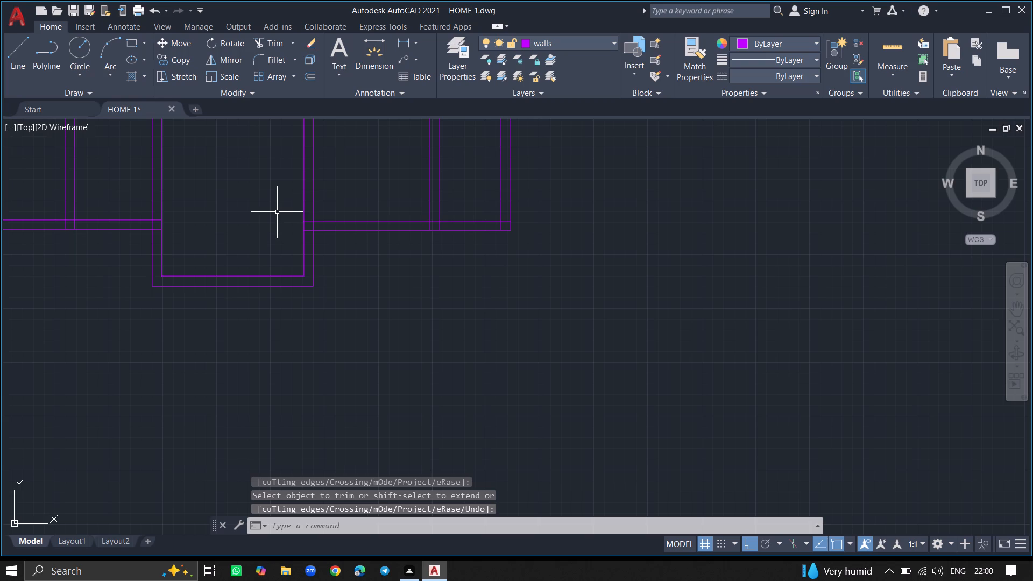
scroll(277, 212, "down", 2, "ctrl")
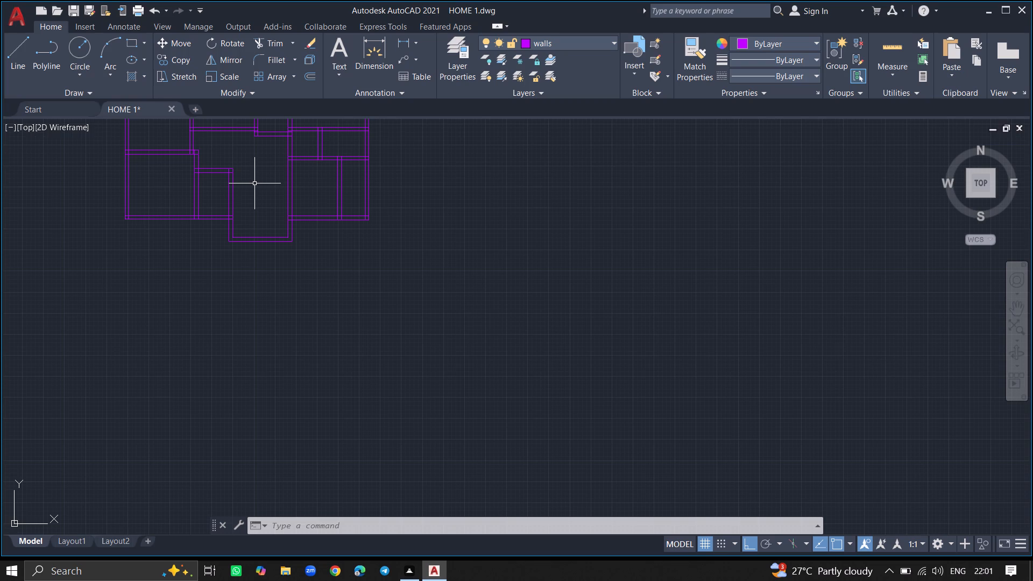
scroll(254, 183, "up", 1, "ctrl")
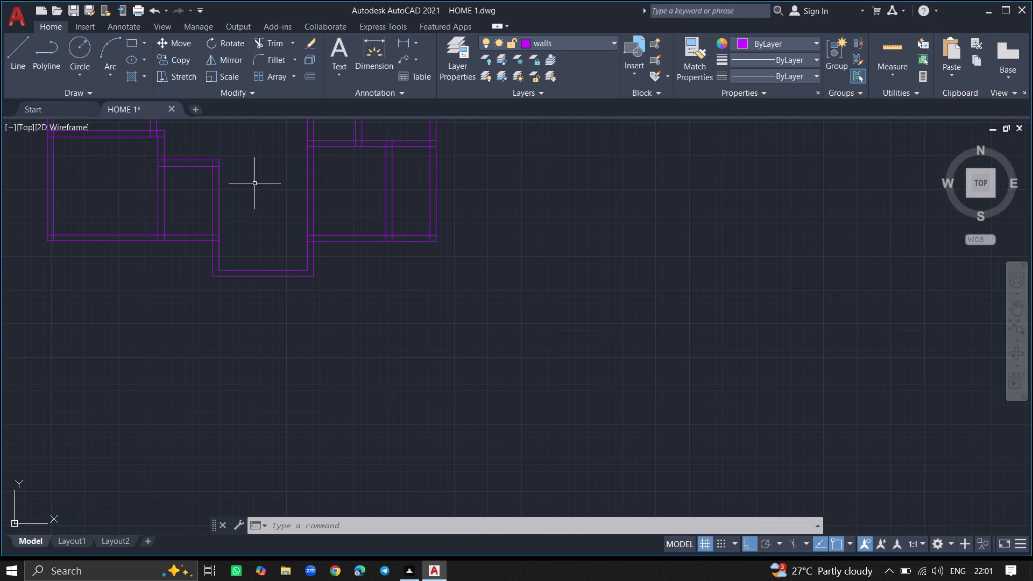
key("l")
key("Return")
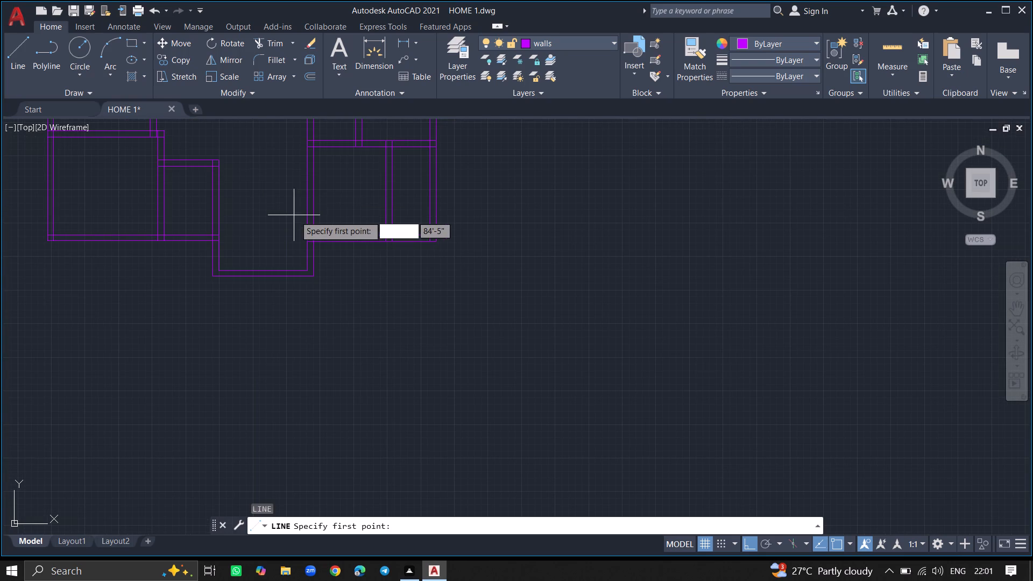
left_click(308, 225)
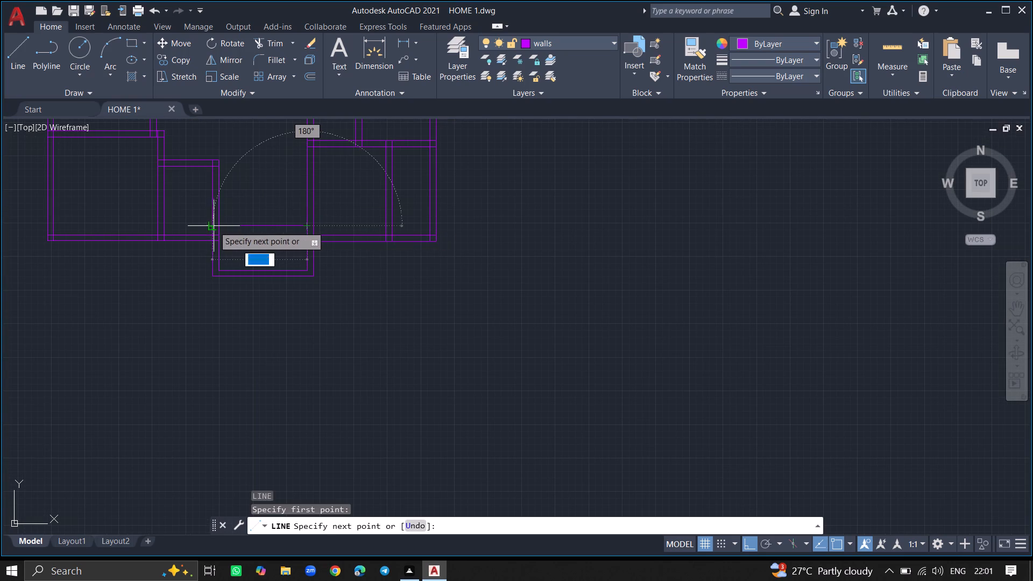
scroll(212, 227, "up", 4, "ctrl")
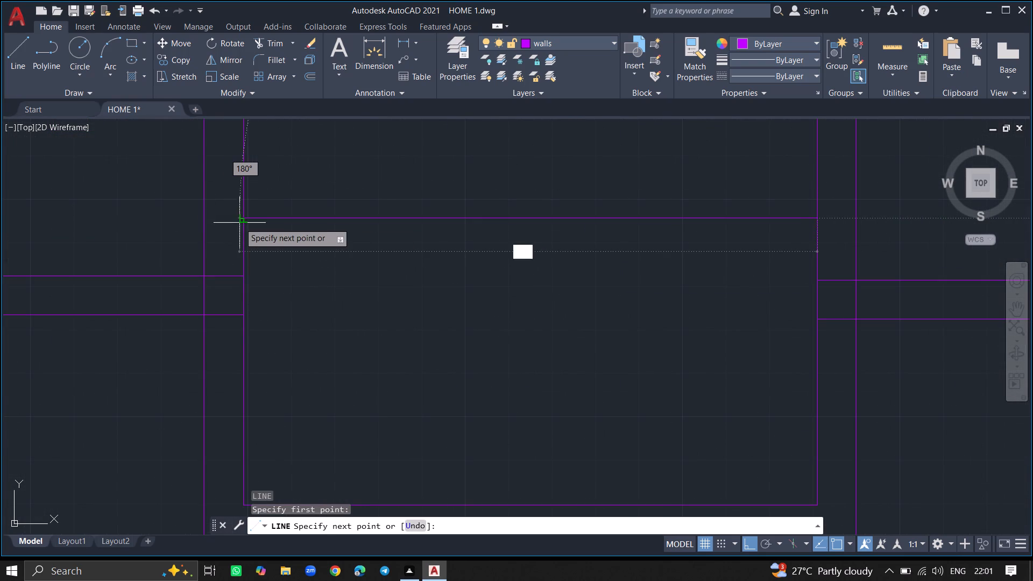
left_click(240, 220)
key("Return")
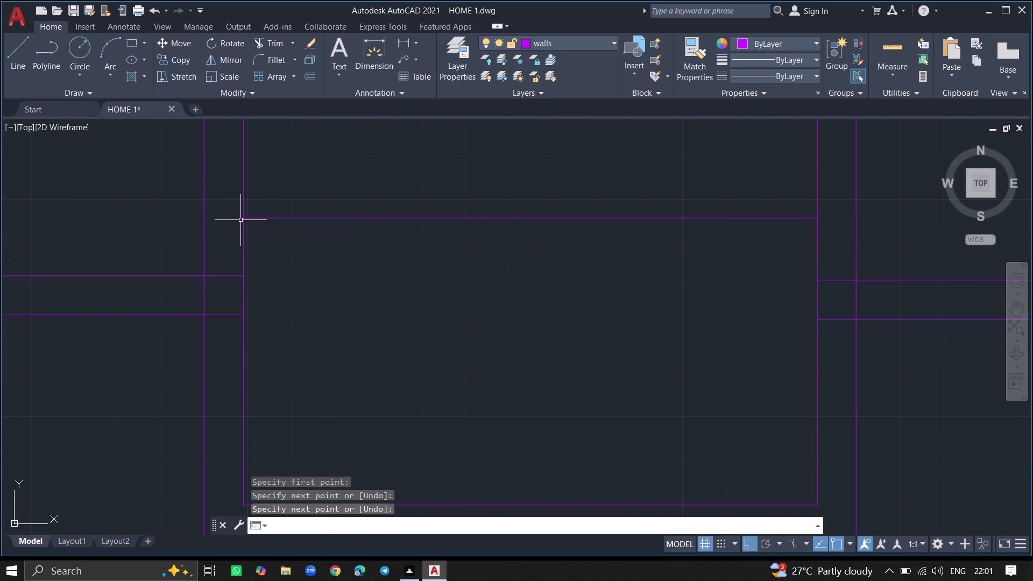
Offset the new horizontal line across the projection 9" upward to form a partition wall.
type("OFFSET")
key("Return")
key("9")
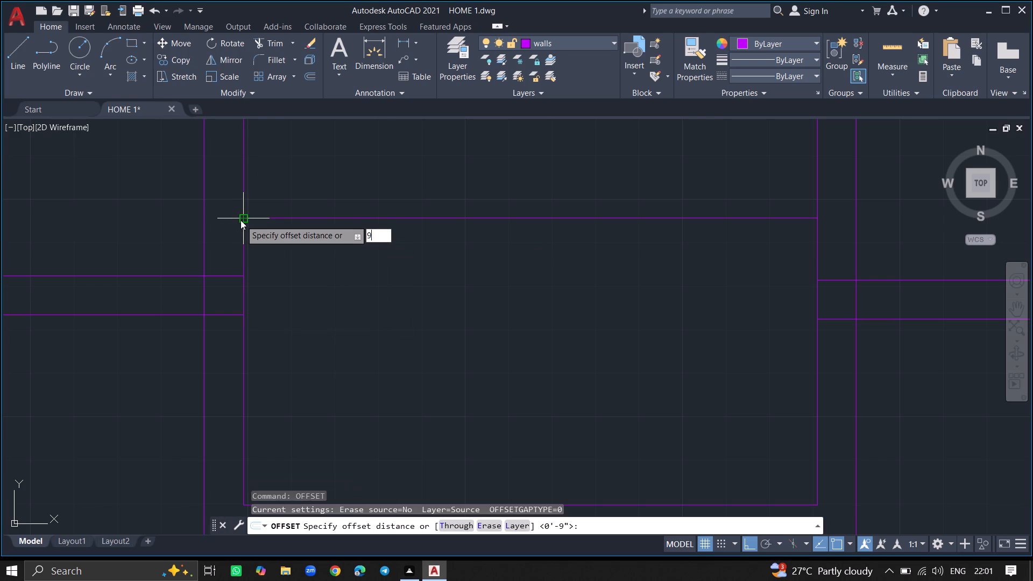
key("shift+quotedbl")
key("Return")
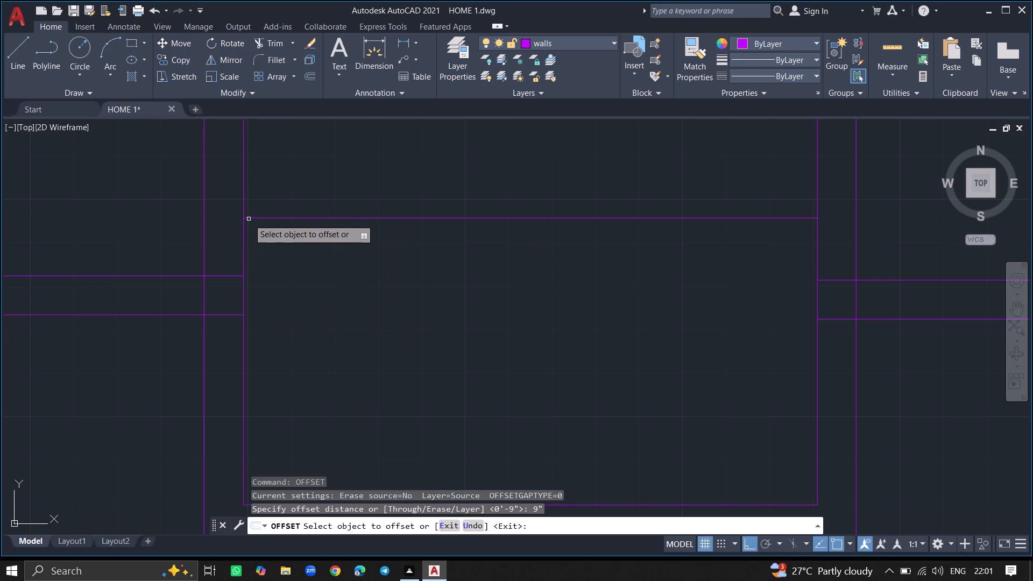
left_click(263, 218)
left_click(270, 186)
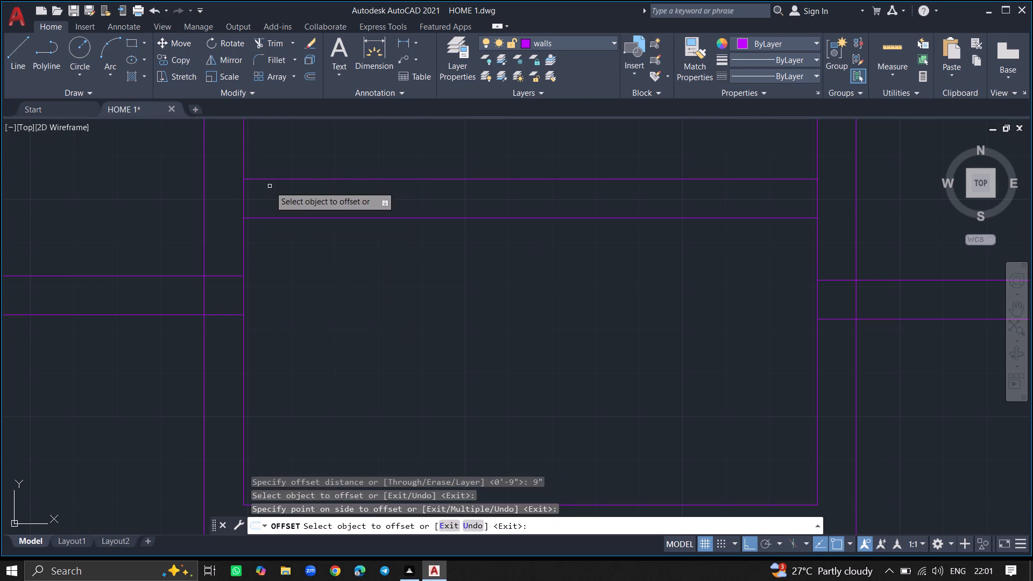
key("Return")
Save the drawing.
scroll(270, 186, "down", 5, "ctrl")
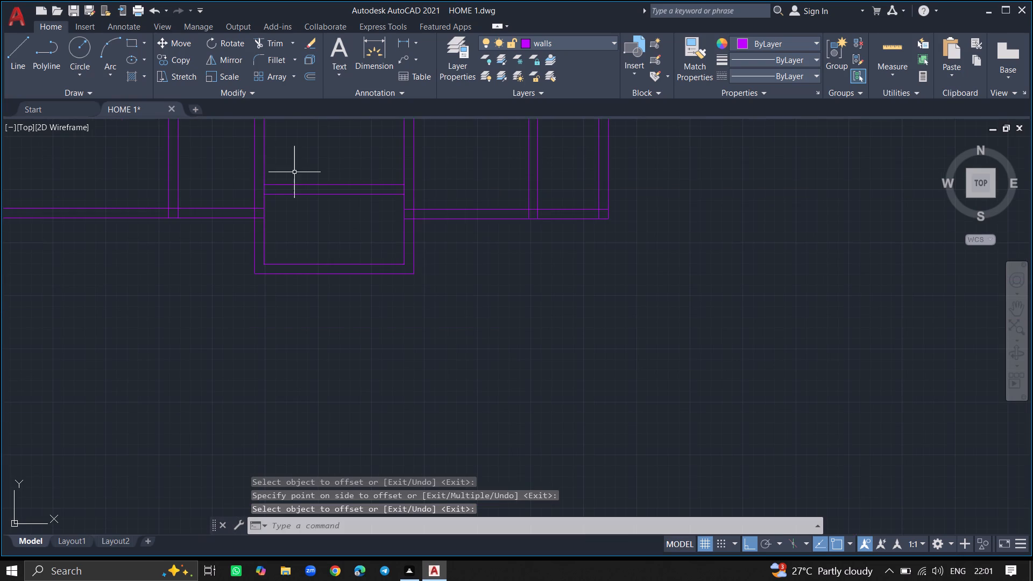
scroll(294, 172, "down", 8, "ctrl")
key("ctrl+s")
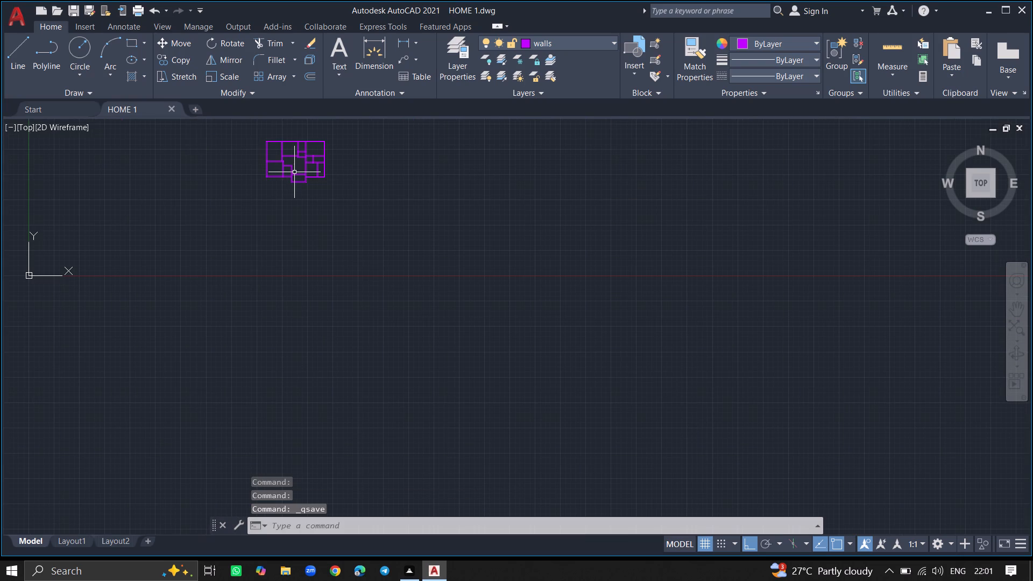
key("ctrl+s")
Trim both lines of the vertical wall between the central hall and the small room east of it, opening the passage.
scroll(281, 133, "up", 2, "ctrl")
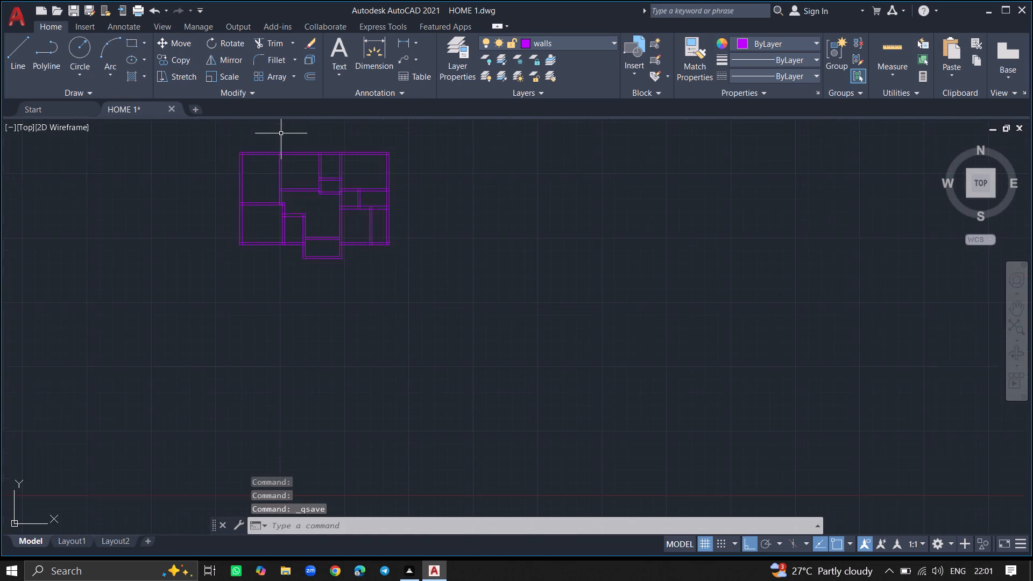
scroll(281, 133, "up", 1, "ctrl")
scroll(246, 167, "up", 3, "ctrl")
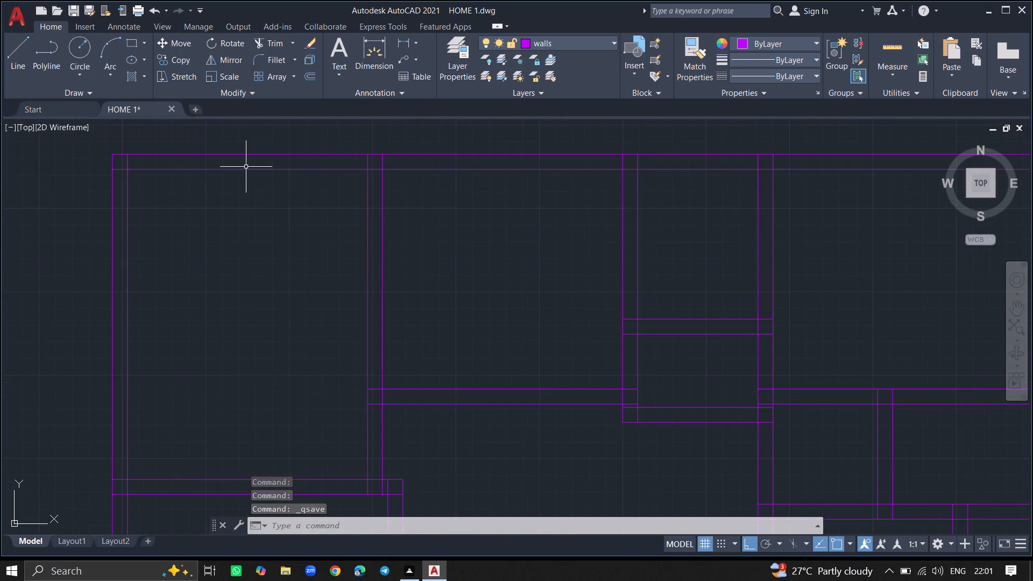
scroll(246, 167, "down", 3, "ctrl")
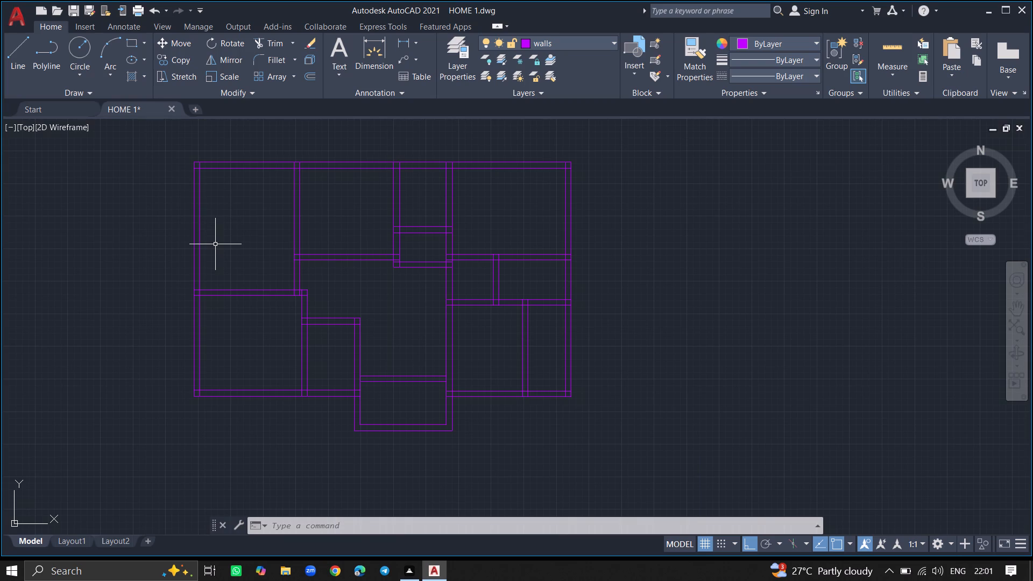
type("TRIM")
key("Return")
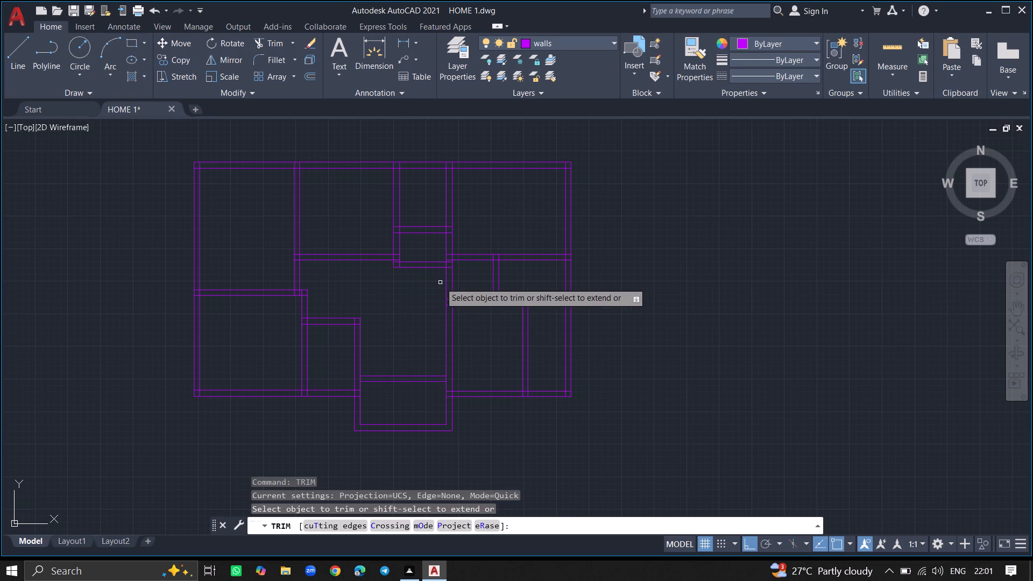
left_click(447, 284)
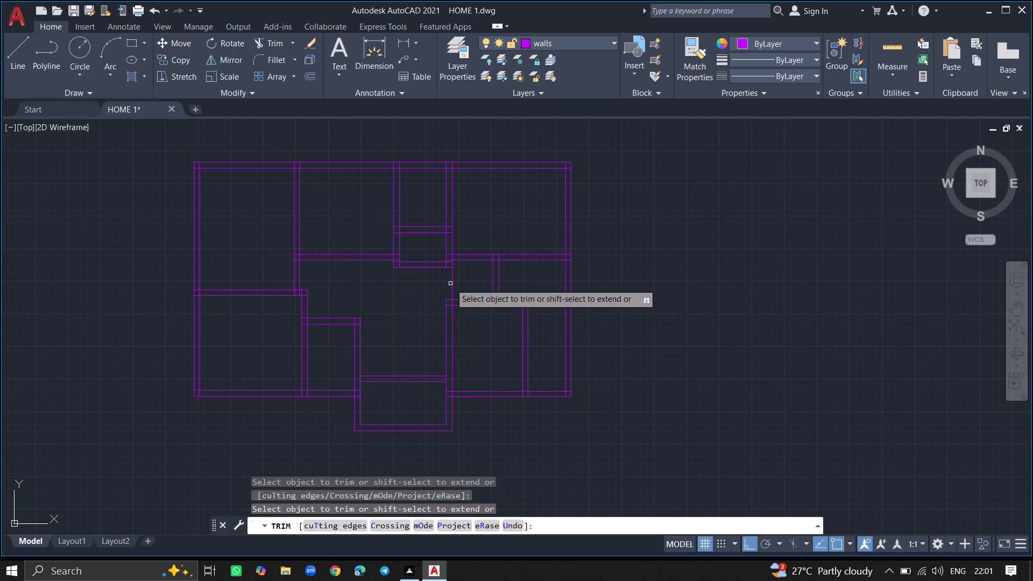
left_click(453, 284)
key("Return")
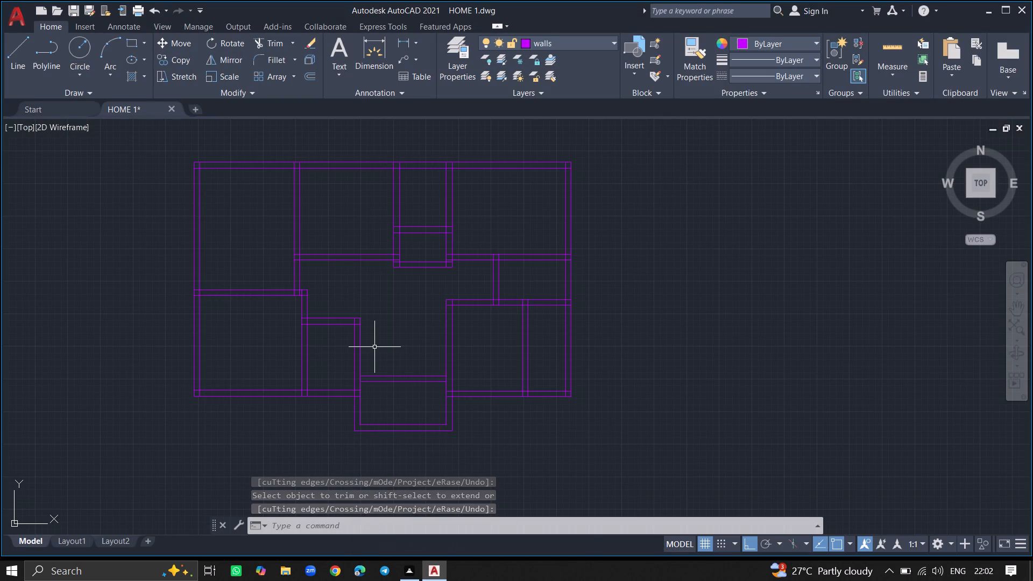
Trim both bottom wall lines of the small room north of the central hall, between its two side walls.
scroll(436, 252, "up", 4, "ctrl")
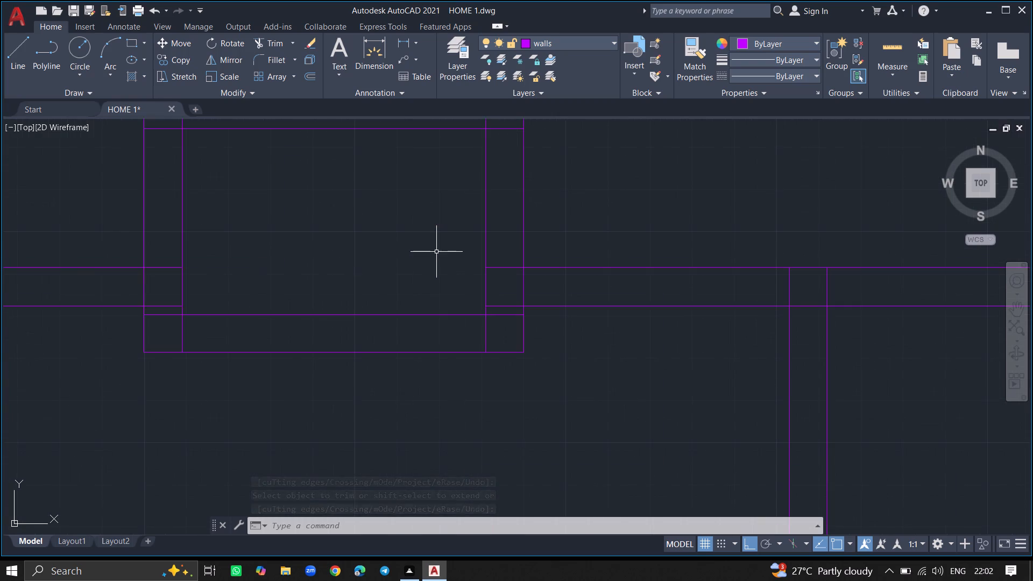
type("TRIM")
key("Return")
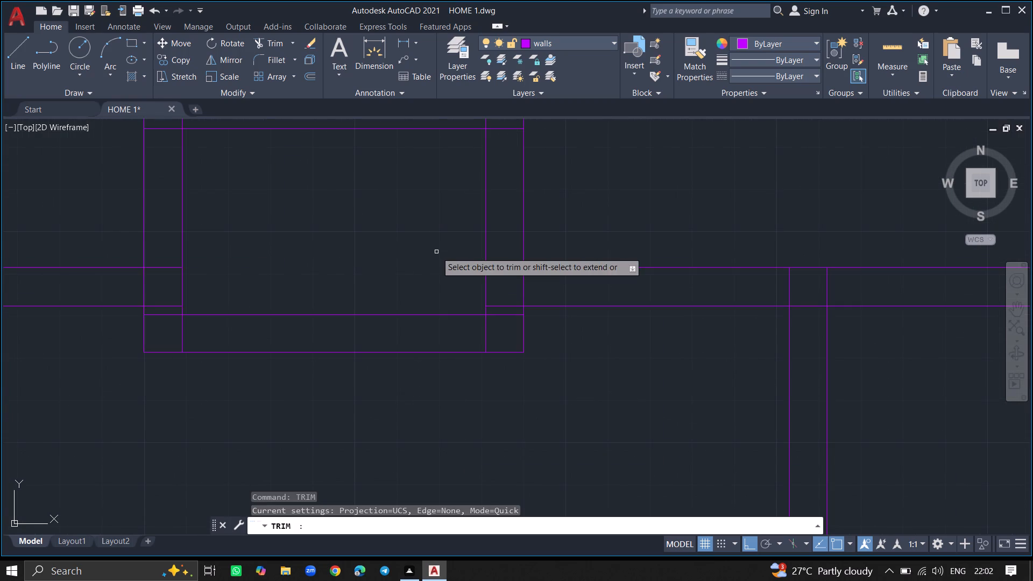
left_click(416, 314)
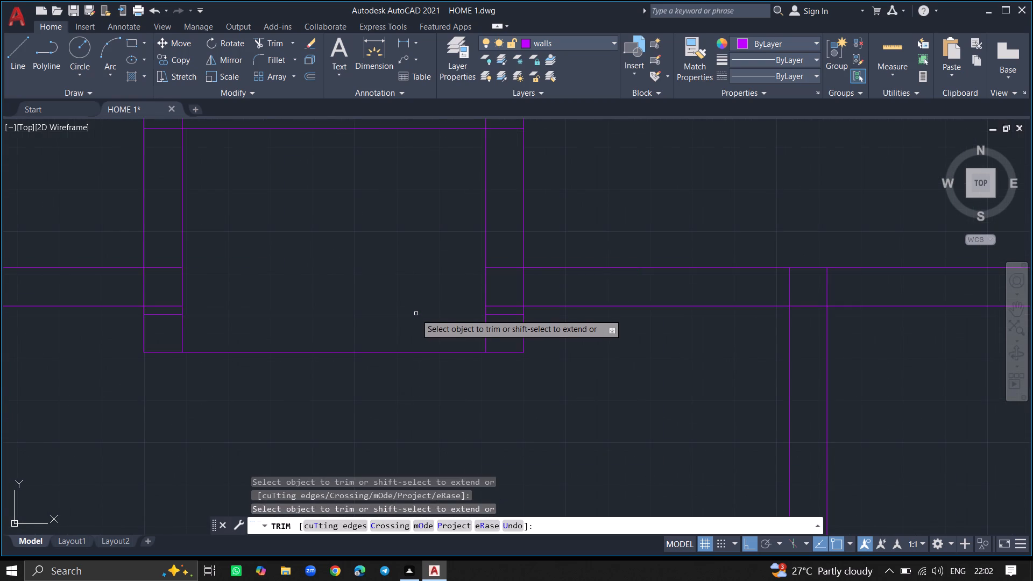
left_click(408, 354)
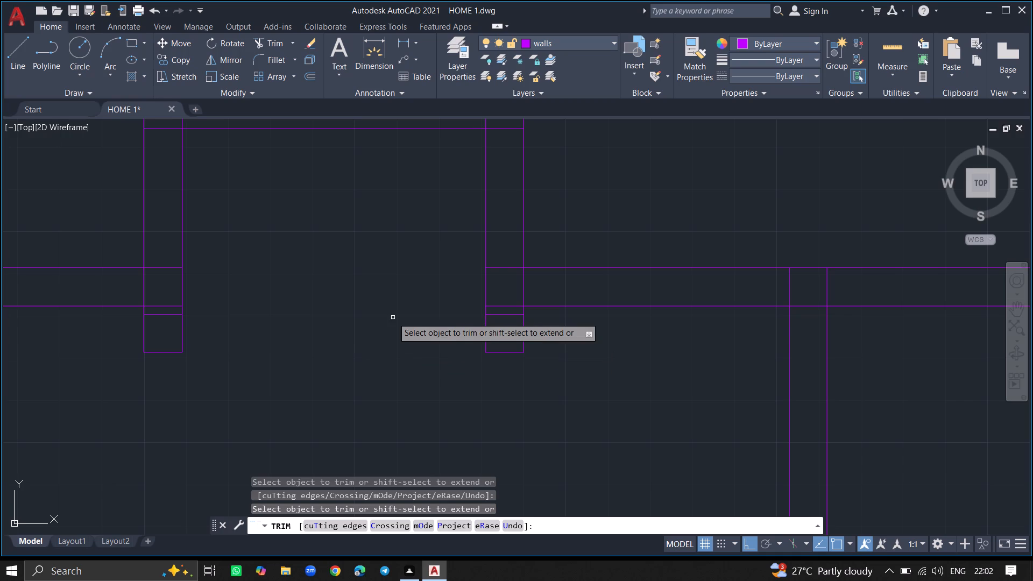
Trim the short leftover horizontal lines across the lower ends of the two side walls of the small room north of the hall.
left_click(164, 314)
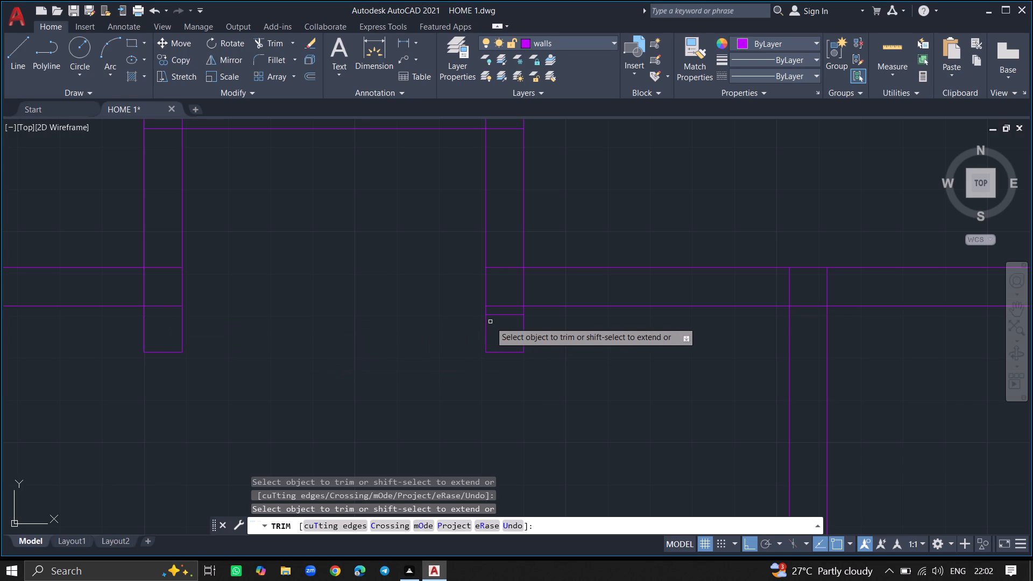
left_click_drag(494, 316, 402, 339)
key("Return")
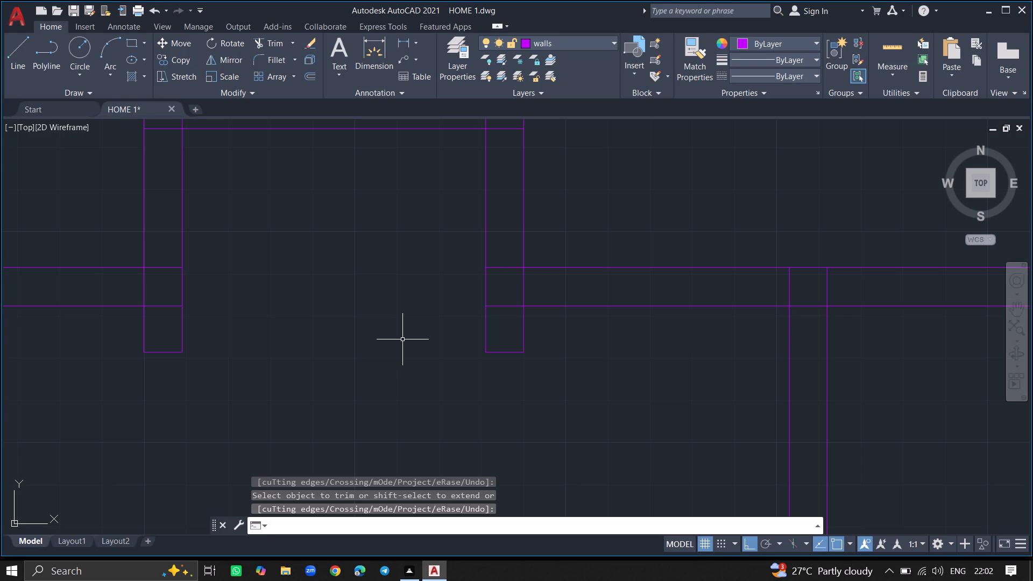
Trim both vertical lines of the wall between the central hall and the southeast room, down to the front projection's partition.
scroll(402, 339, "down", 9, "ctrl")
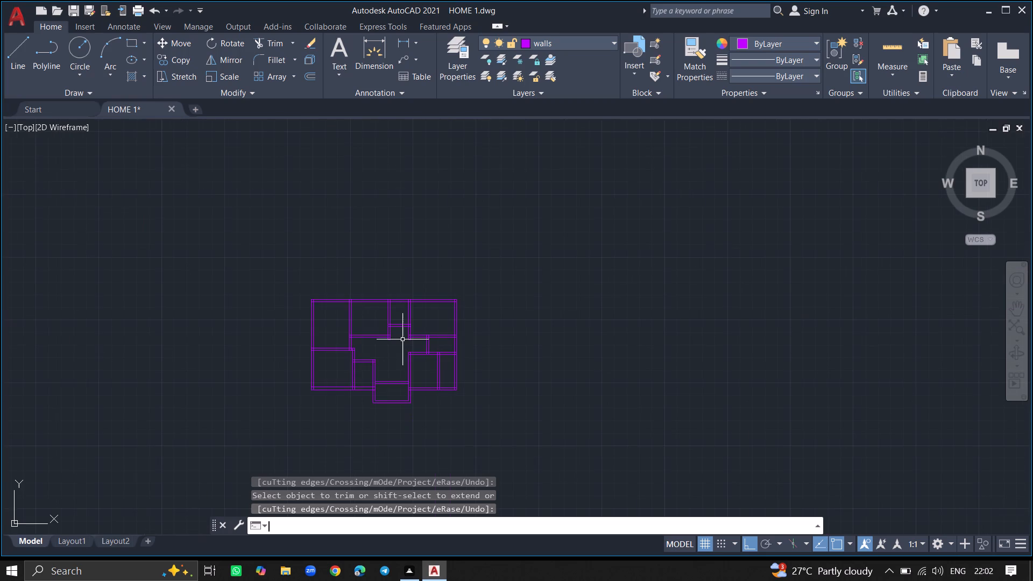
scroll(413, 389, "up", 4, "ctrl")
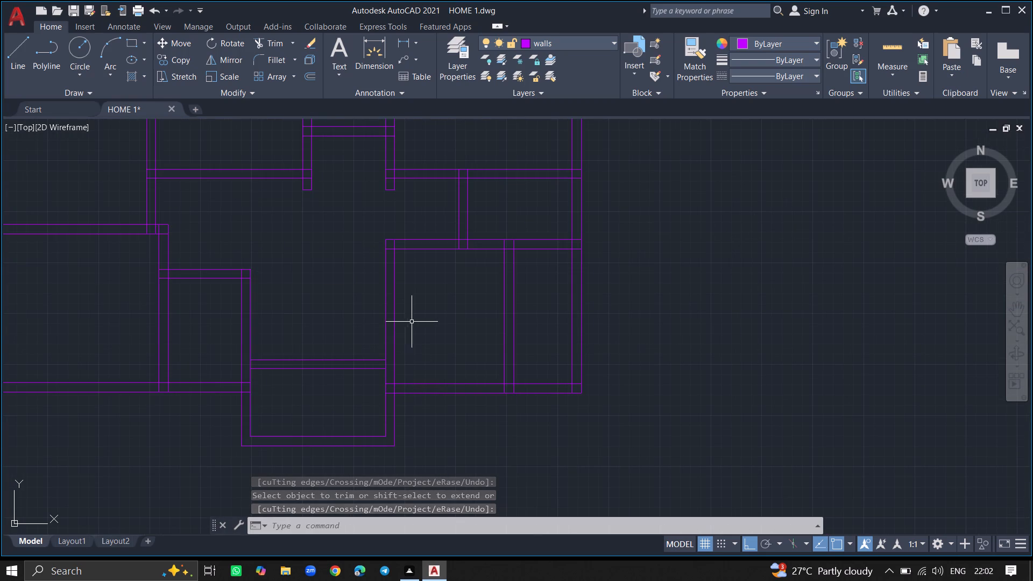
type("TRIM")
key("Return")
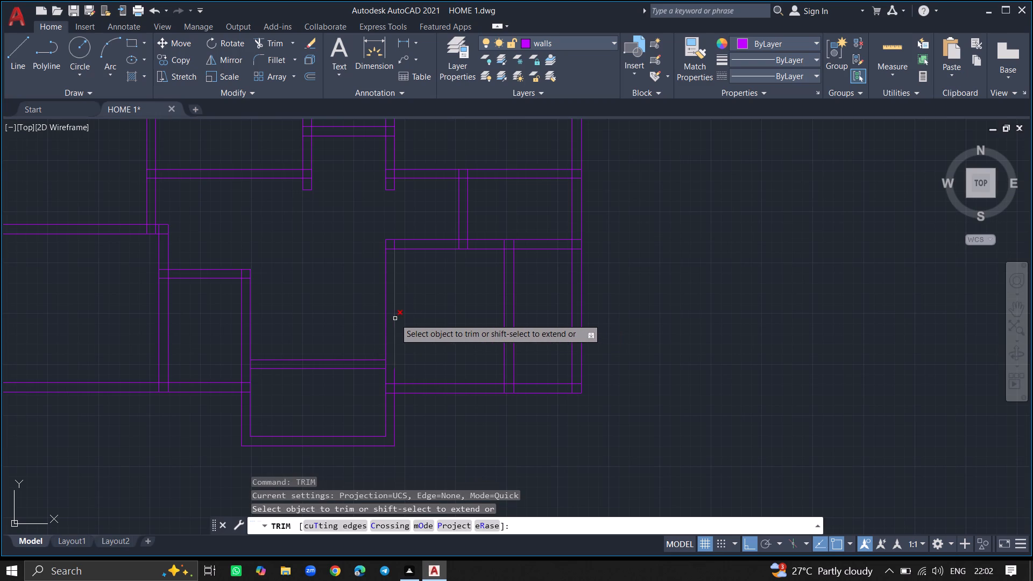
left_click(394, 318)
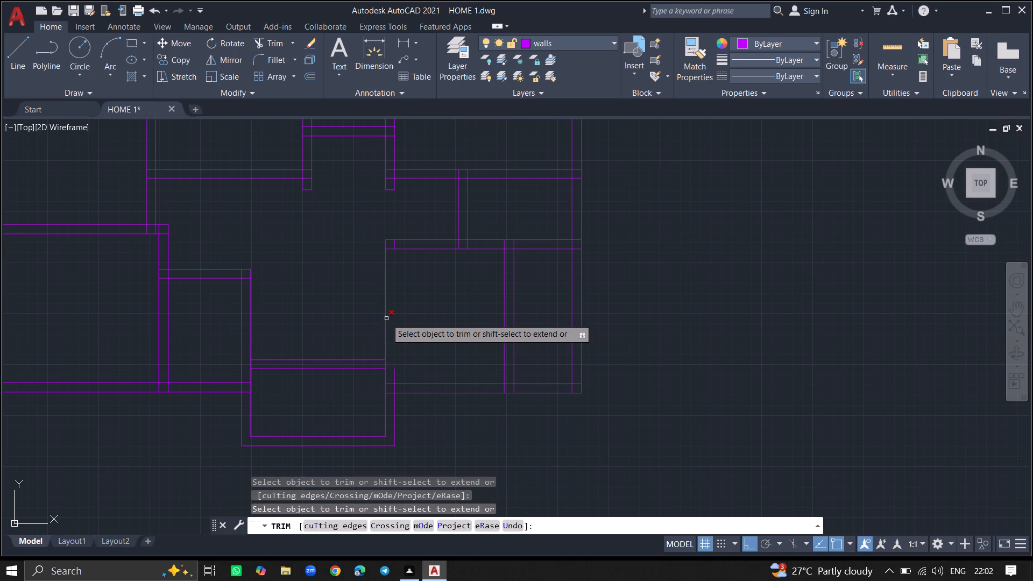
left_click(386, 318)
key("Escape")
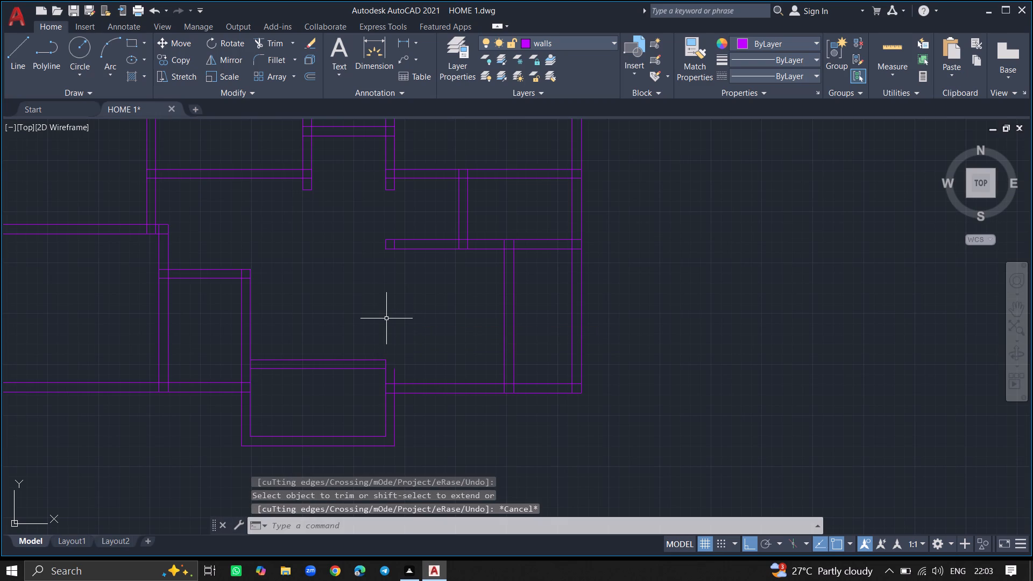
Draw a vertical line upward from the projection's outer east wall line, ending slightly past the level of the partition's upper line.
scroll(341, 343, "up", 2, "ctrl")
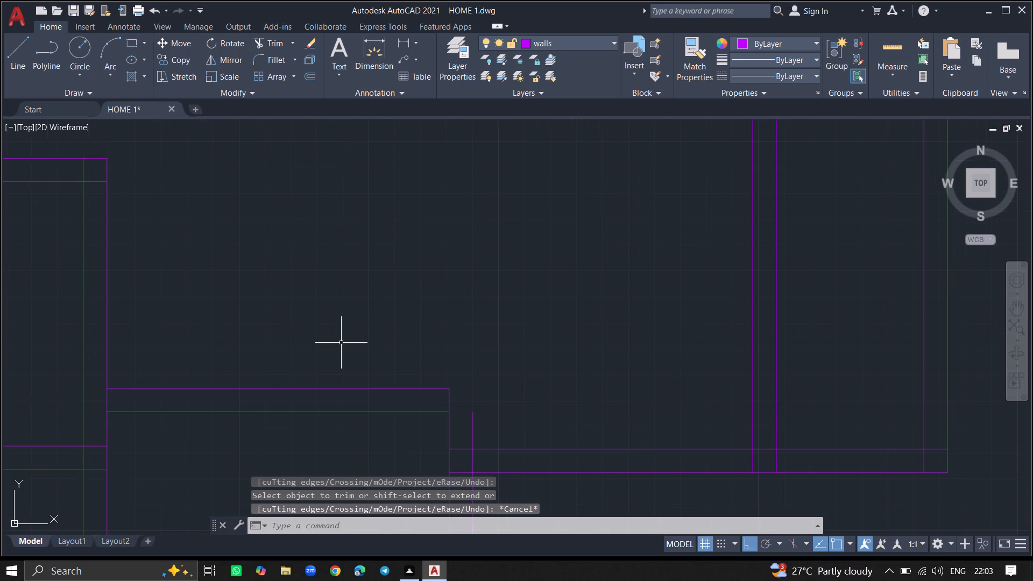
key("l")
key("Return")
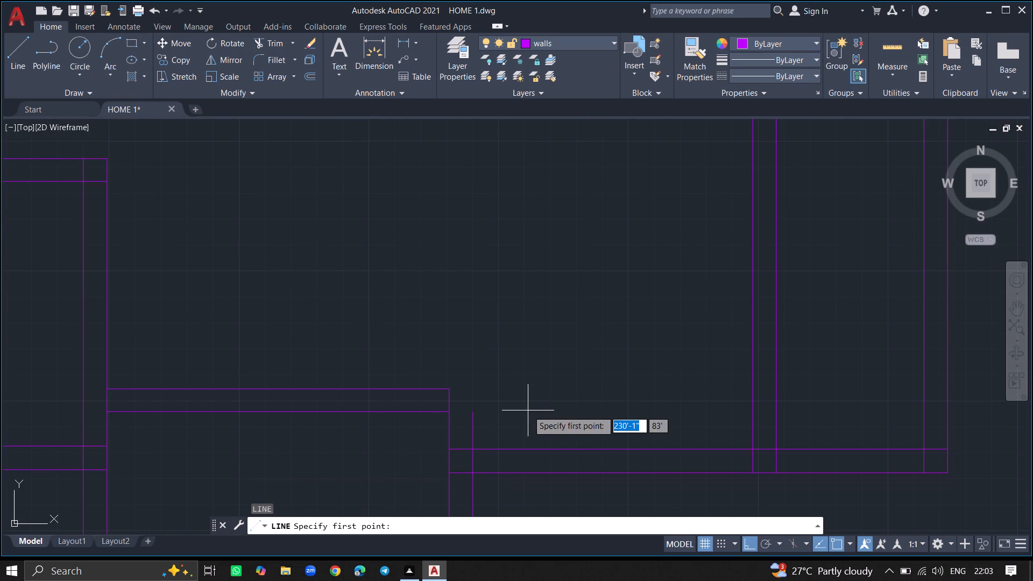
left_click(469, 411)
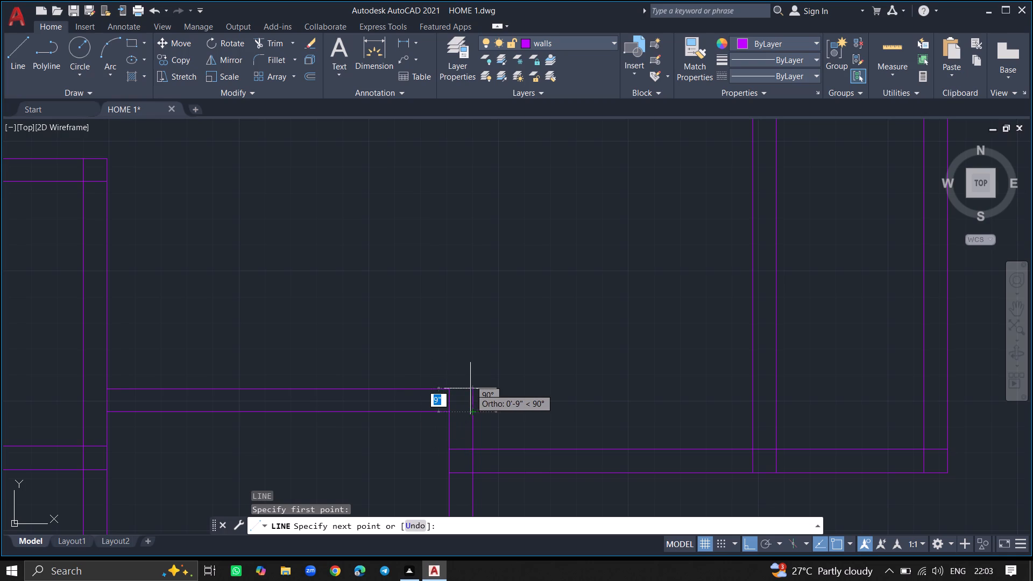
scroll(472, 390, "up", 2, "ctrl")
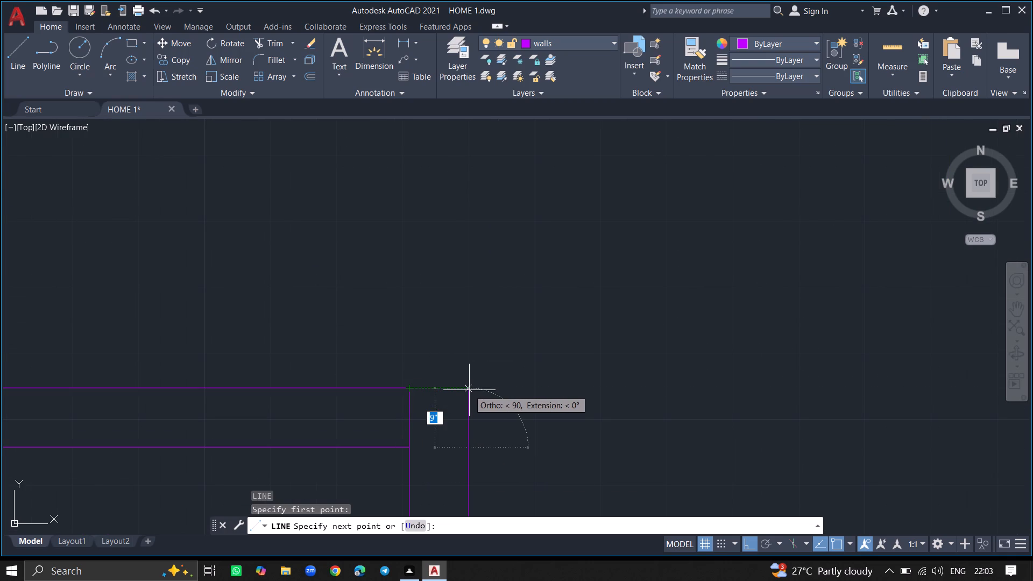
scroll(468, 386, "up", 1, "ctrl")
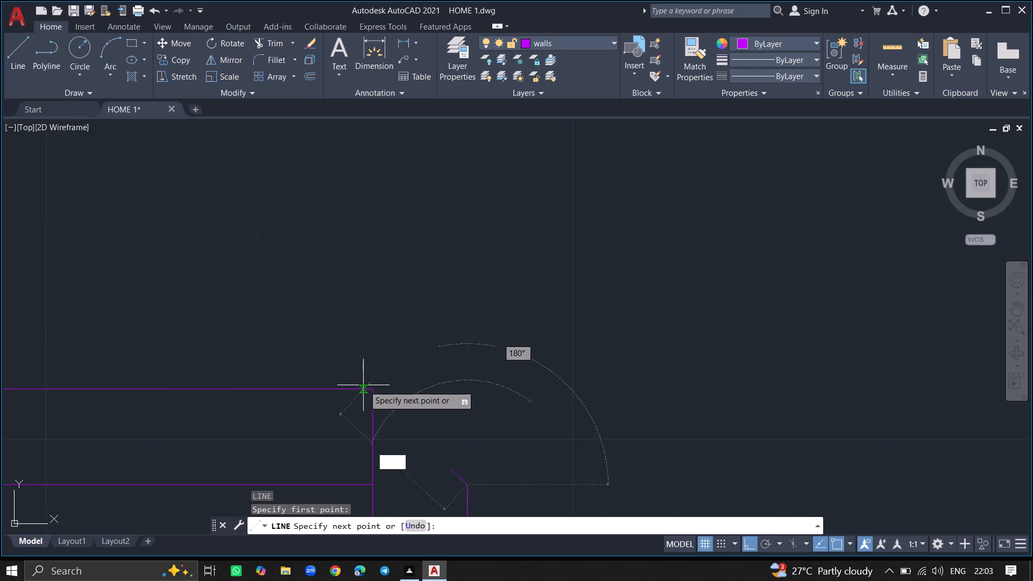
left_click(466, 366)
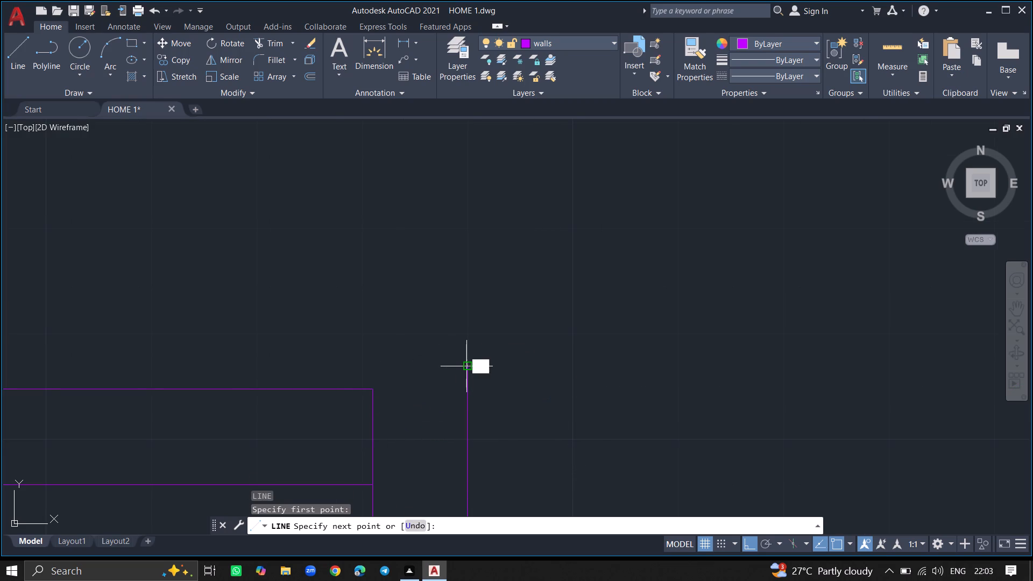
key("Escape")
Close the projection's northeast corner by extending the partition's upper line to the new vertical line and trimming the excess above it.
type("EX")
key("Return")
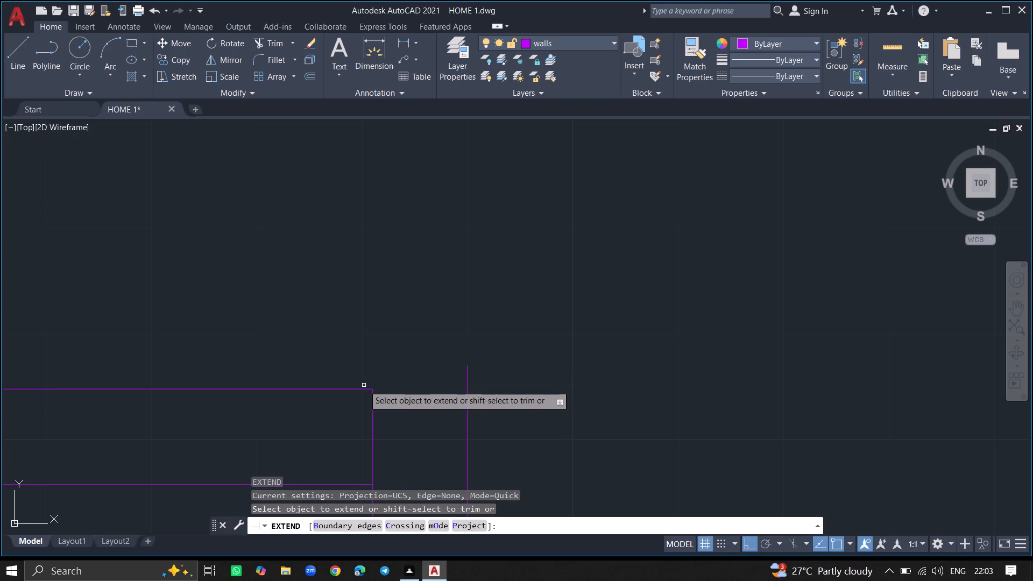
left_click(364, 390)
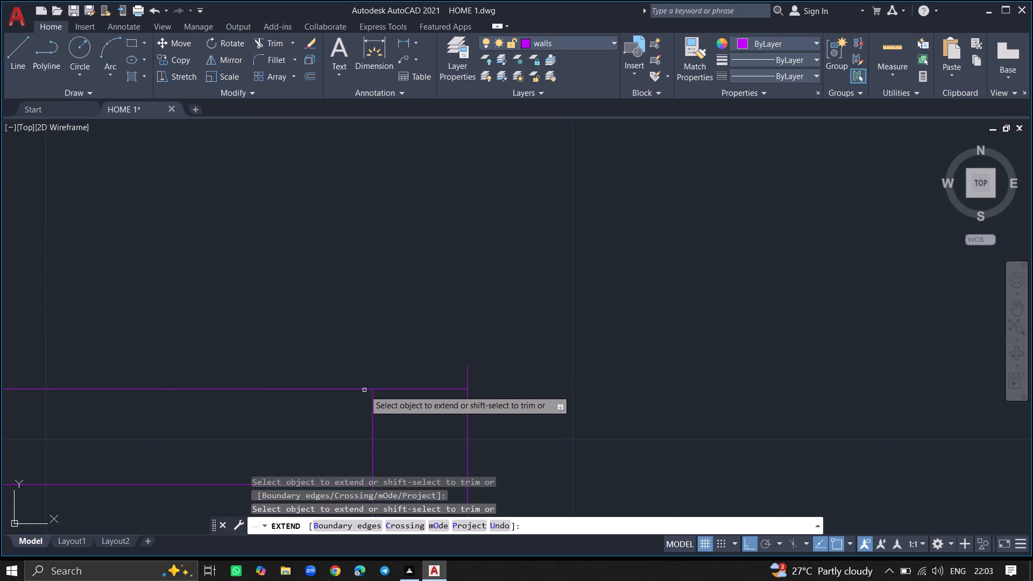
key("Return")
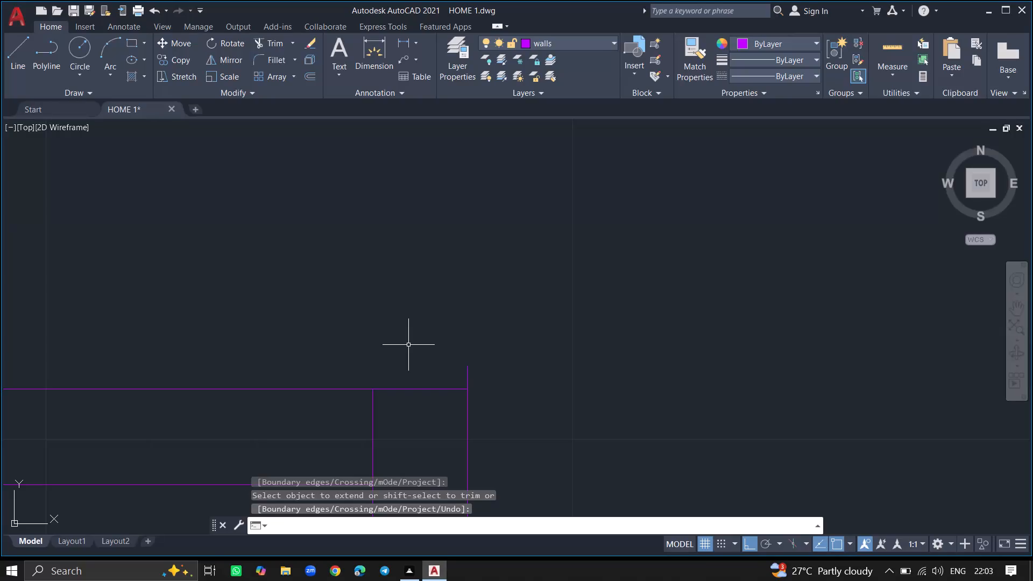
type("TRI")
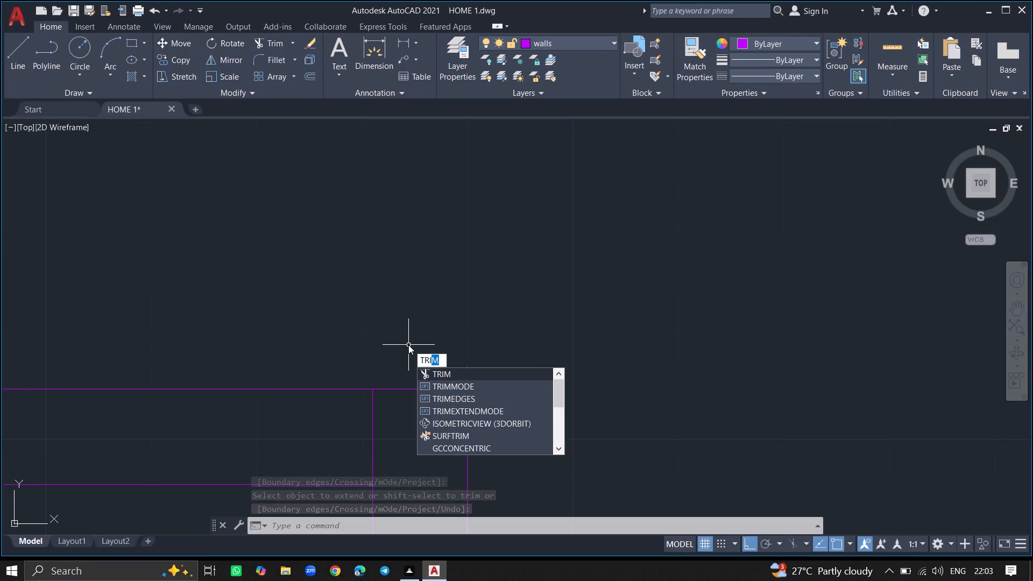
left_click(459, 373)
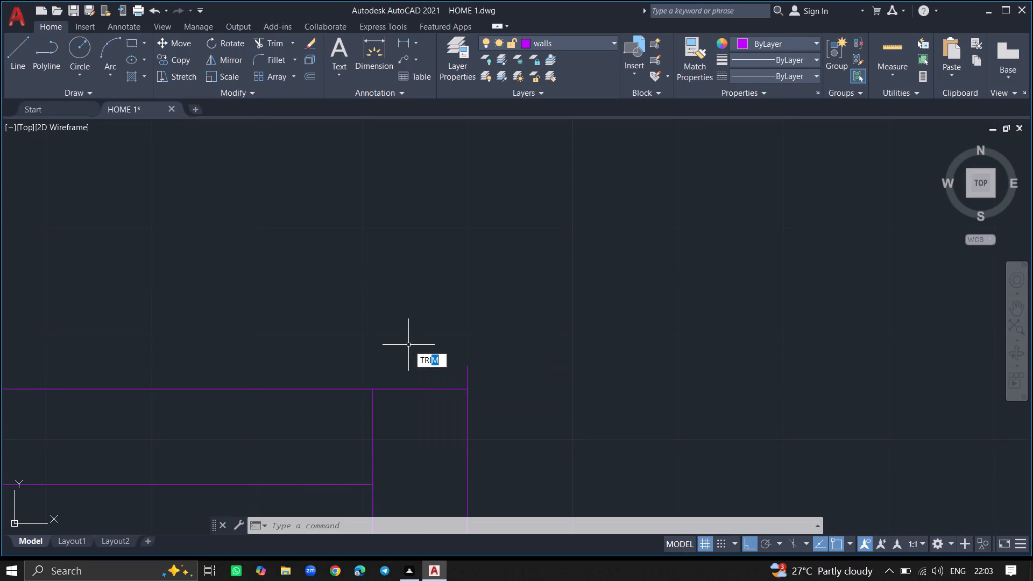
left_click(468, 373)
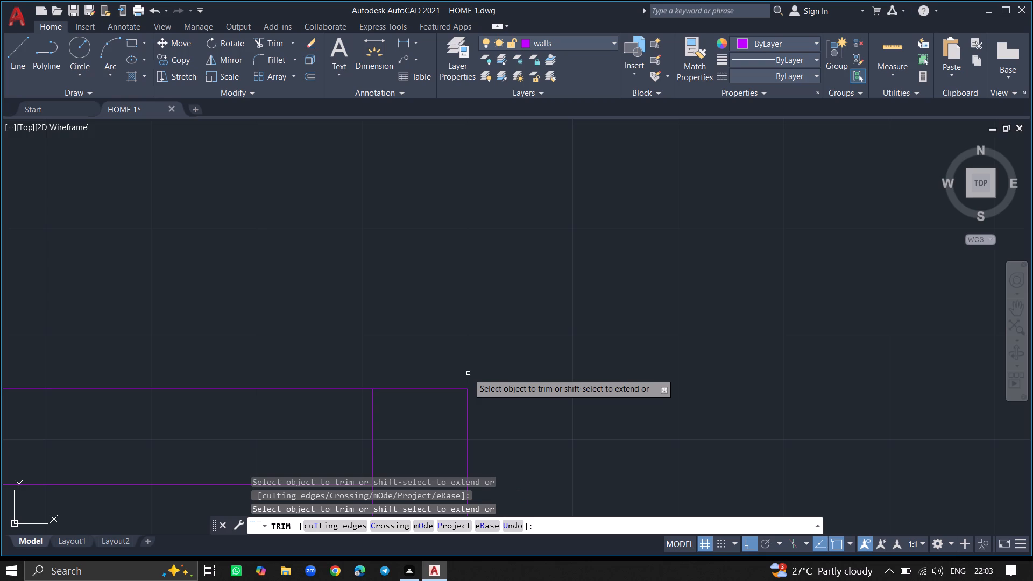
key("Return")
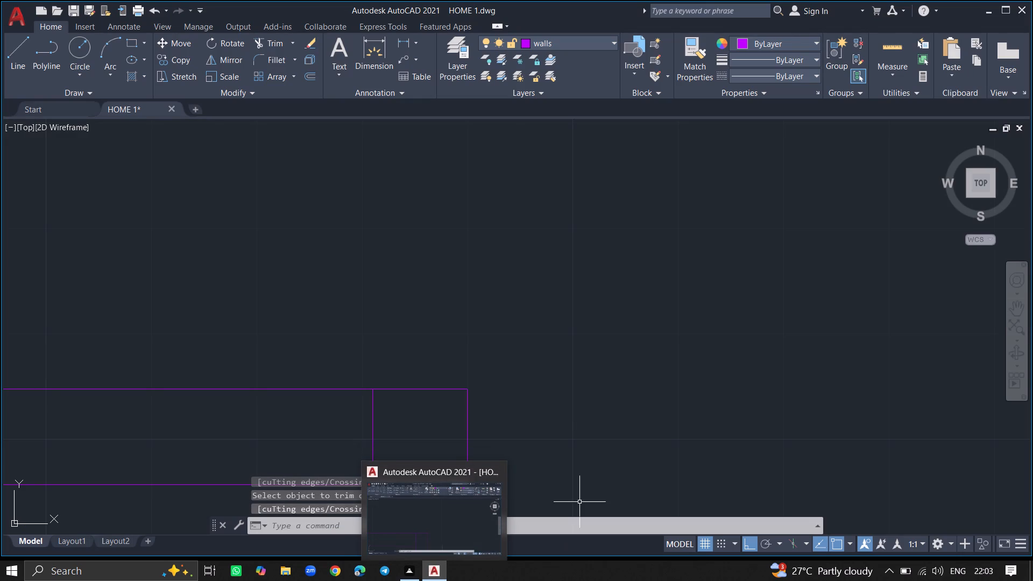
Trim the short vertical line inside the free west end of the horizontal wall north of the southeast room.
scroll(558, 420, "down", 7, "ctrl")
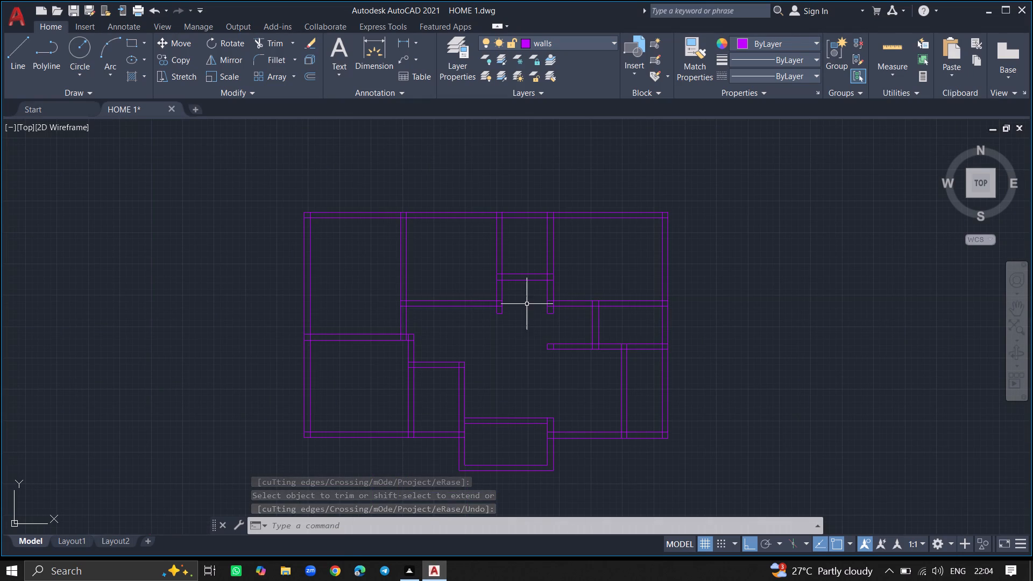
scroll(561, 348, "up", 2, "ctrl")
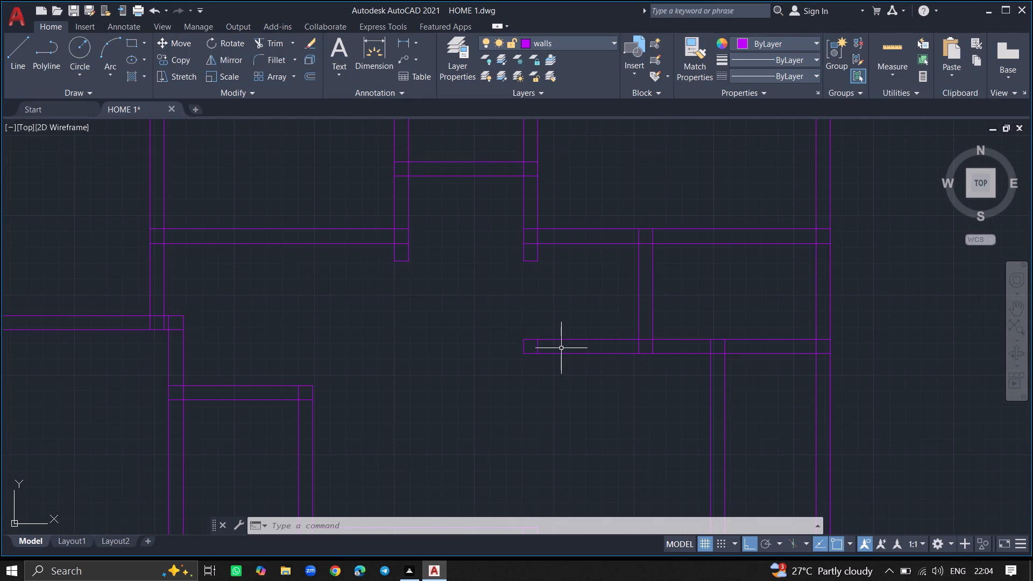
type("TRIM")
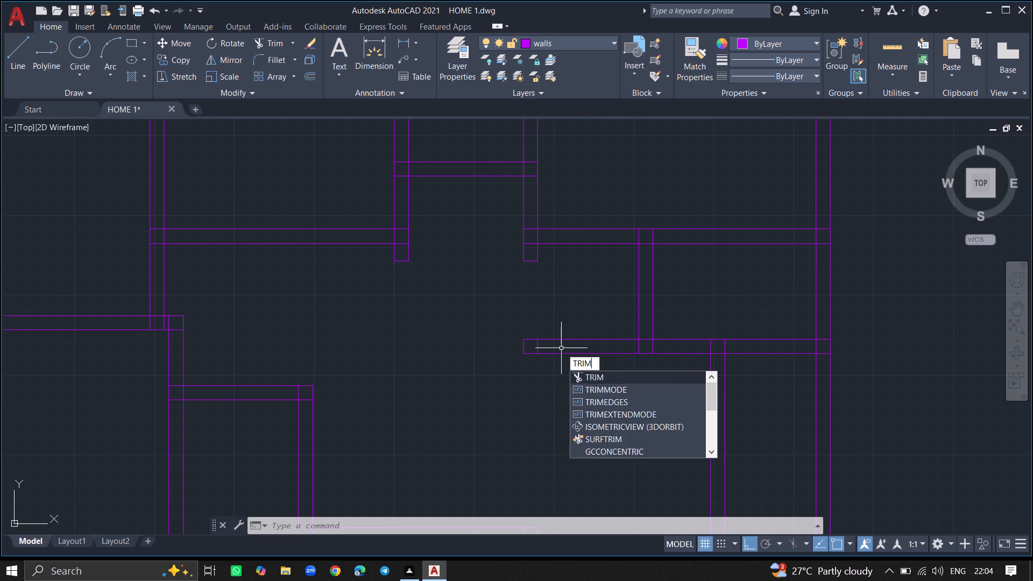
key("Return")
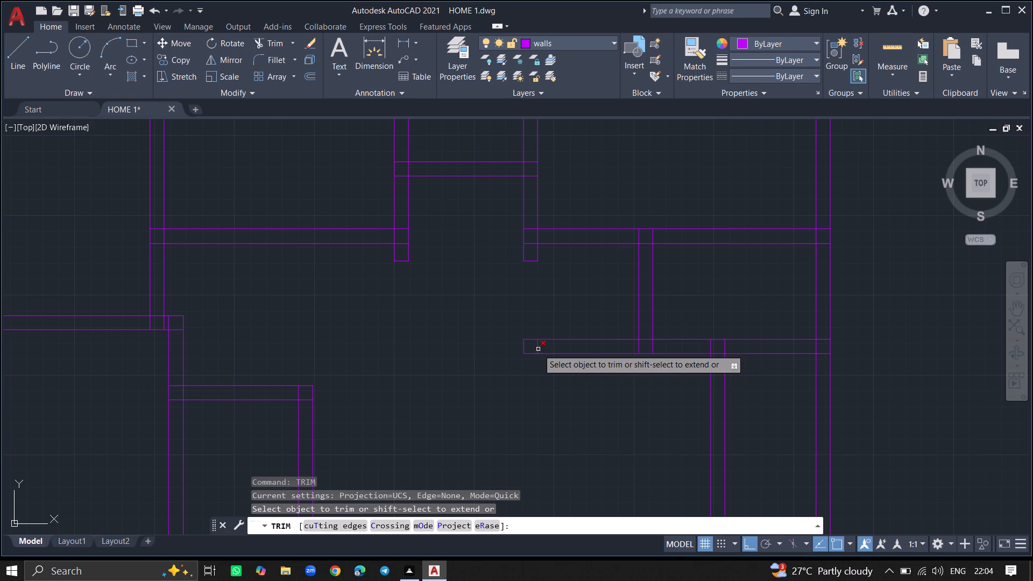
left_click(538, 349)
key("Return")
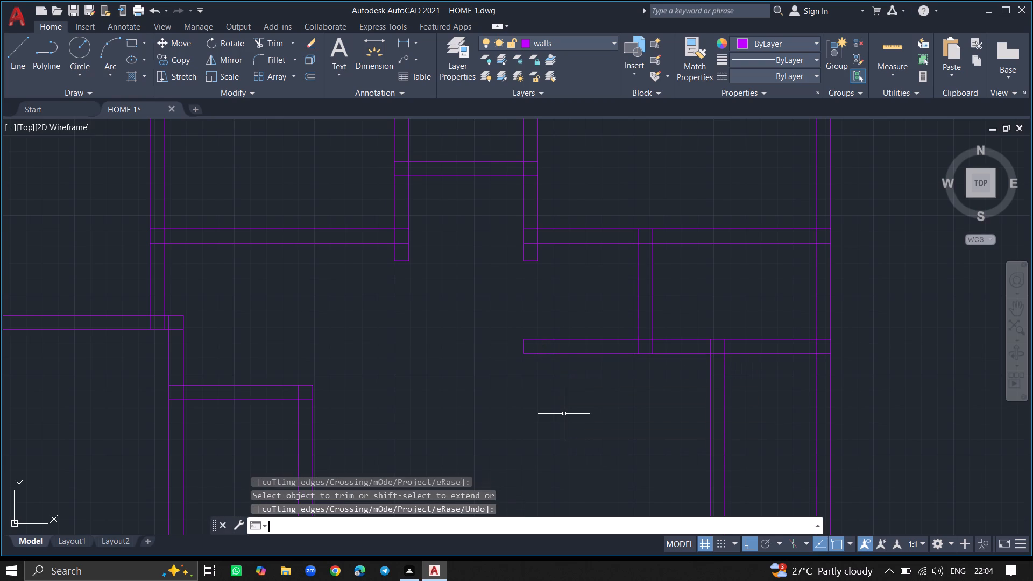
Draw a vertical line down past the front exterior wall, continuing the east face of the wall between the southwest room and the narrow room.
scroll(564, 414, "down", 8, "ctrl")
scroll(540, 417, "up", 7, "ctrl")
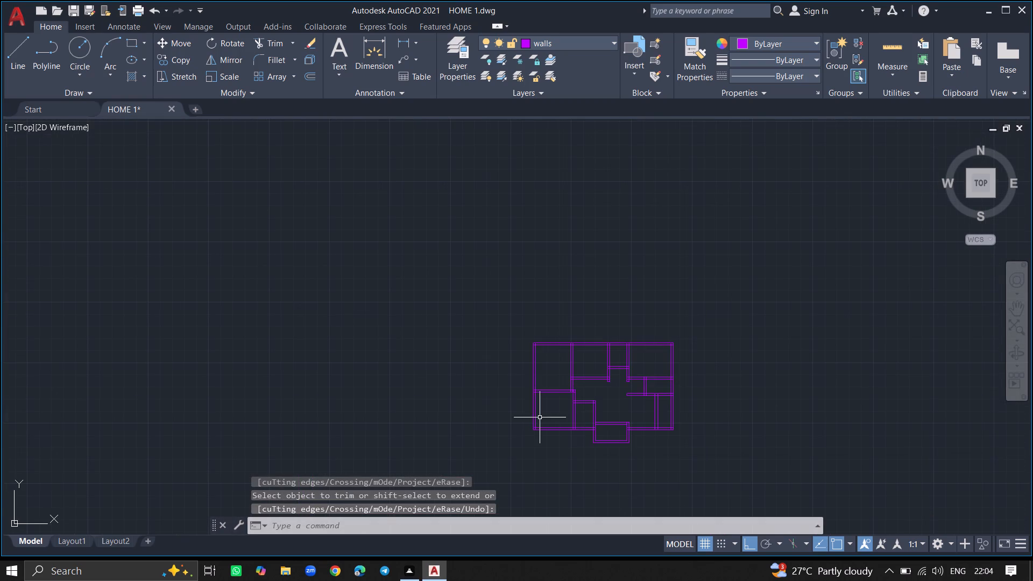
scroll(635, 474, "up", 6, "ctrl")
scroll(635, 474, "down", 2, "ctrl")
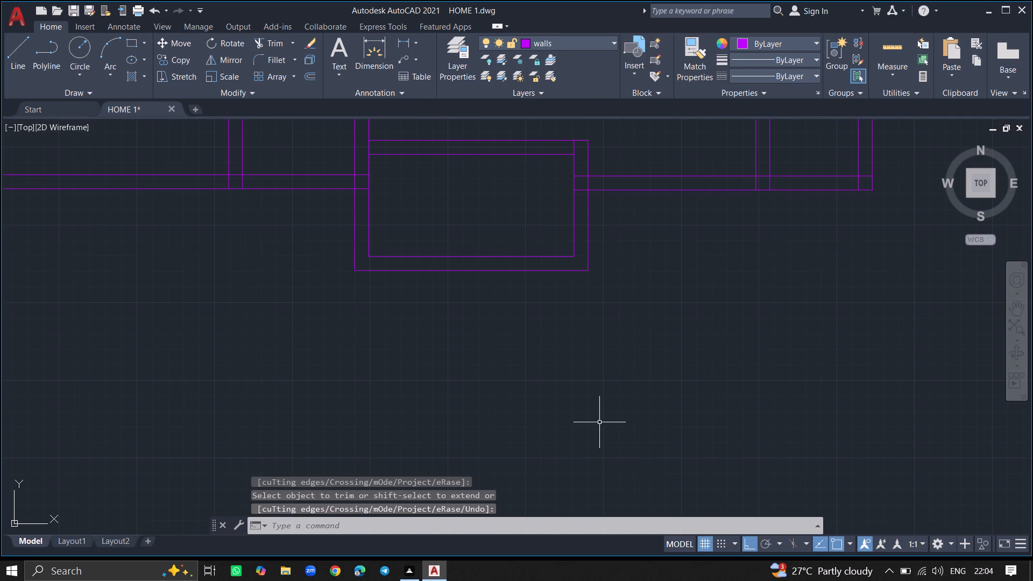
scroll(577, 395, "down", 2, "ctrl")
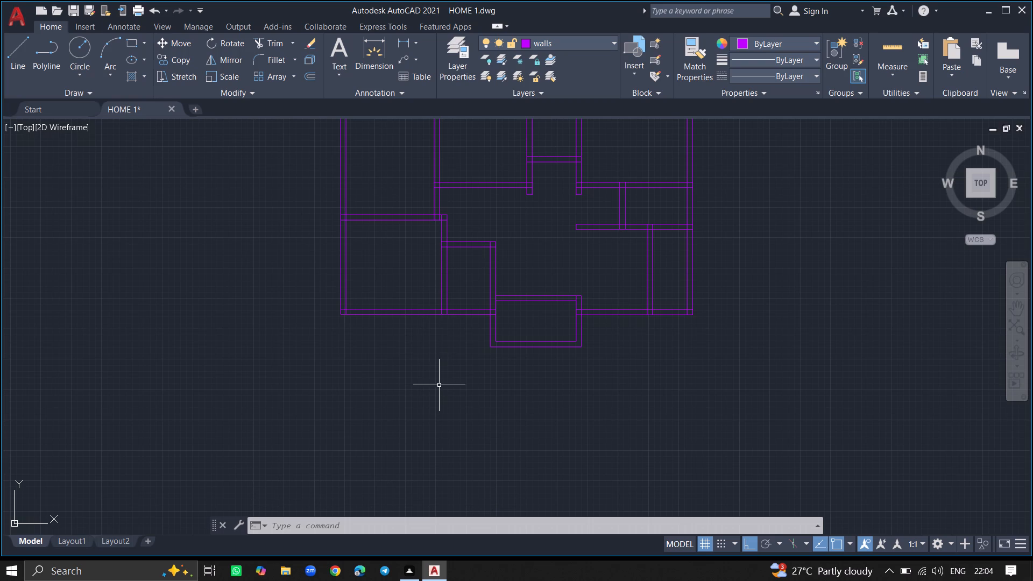
scroll(452, 304, "up", 5, "ctrl")
type("LINE")
key("Return")
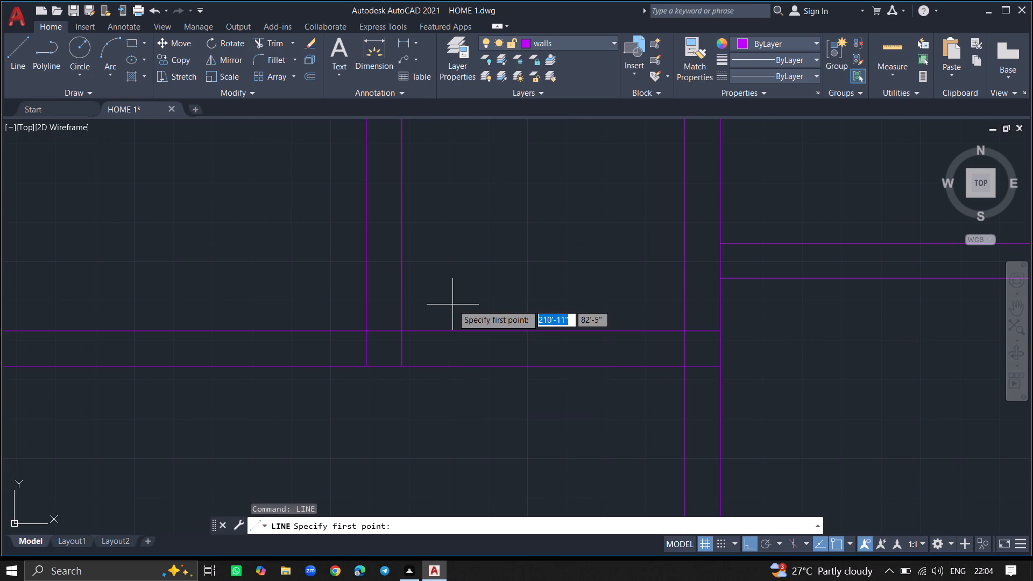
left_click(405, 366)
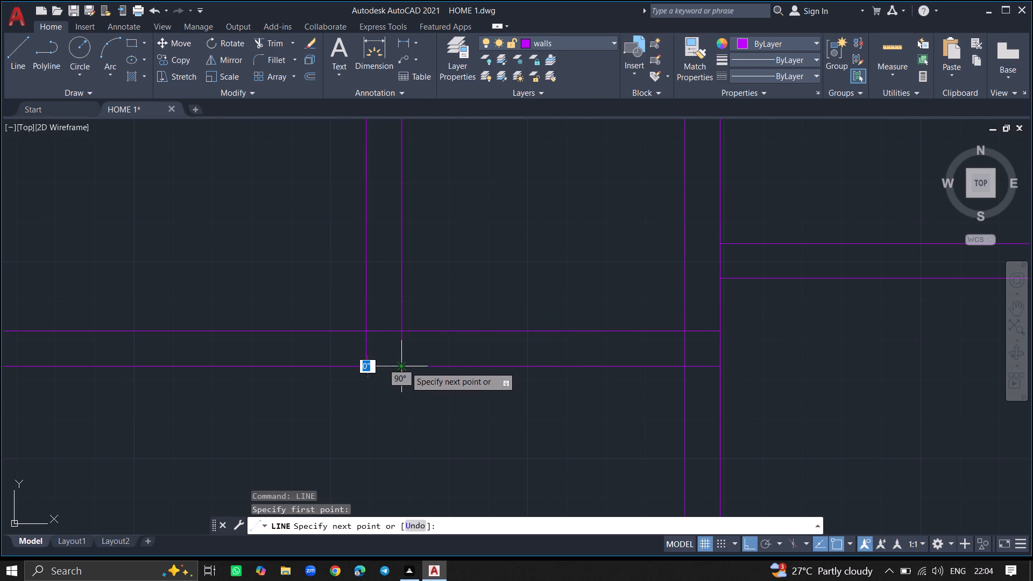
left_click(389, 480)
key("Return")
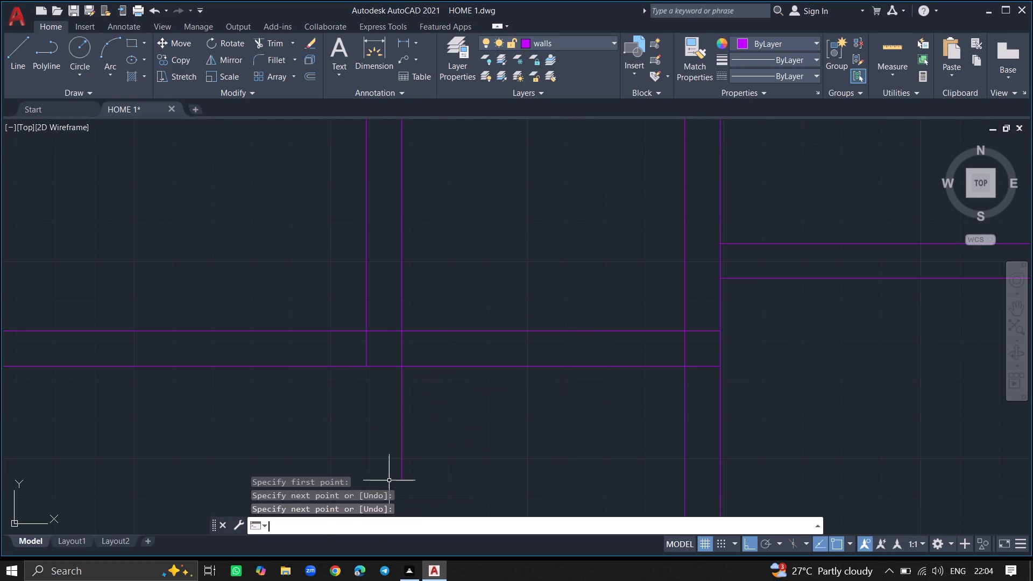
Offset the new vertical line below the front exterior wall 9" to the west.
scroll(389, 480, "down", 3, "ctrl")
scroll(380, 481, "up", 6, "ctrl")
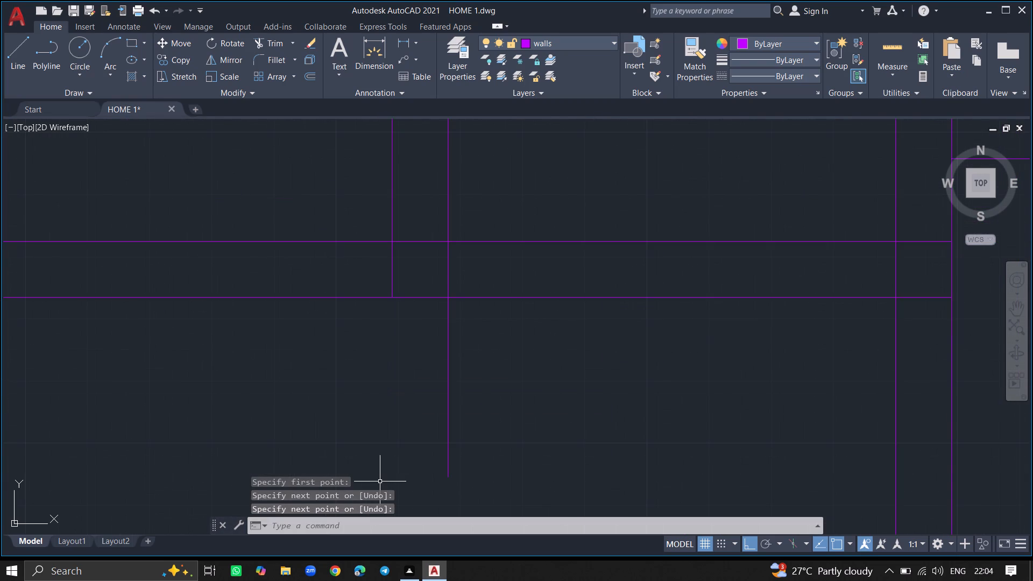
type("OFFSET")
key("Return")
type("9\"")
key("Return")
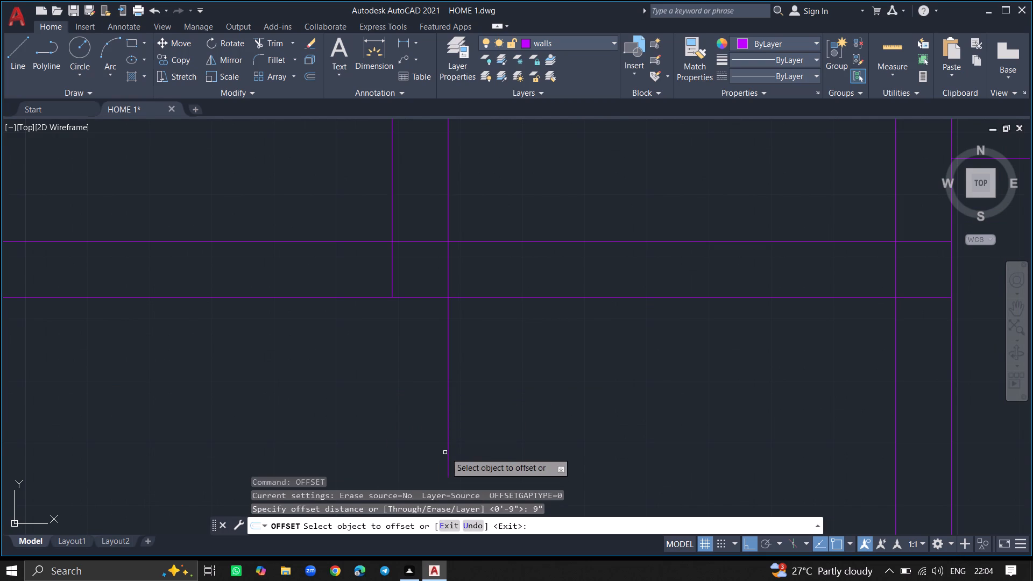
left_click_drag(447, 451, 429, 451)
left_click(429, 451)
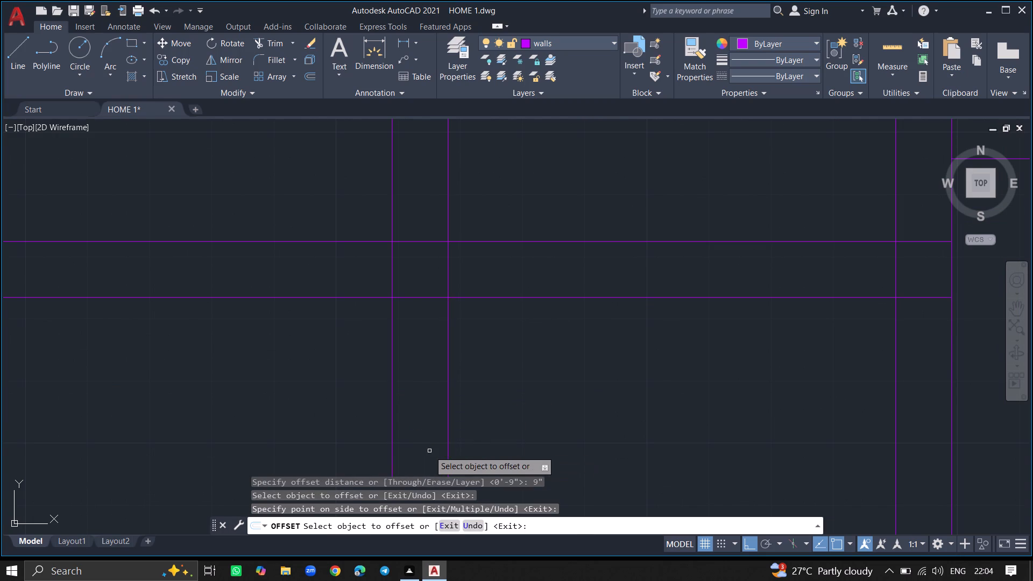
key("Return")
scroll(394, 474, "down", 5, "ctrl")
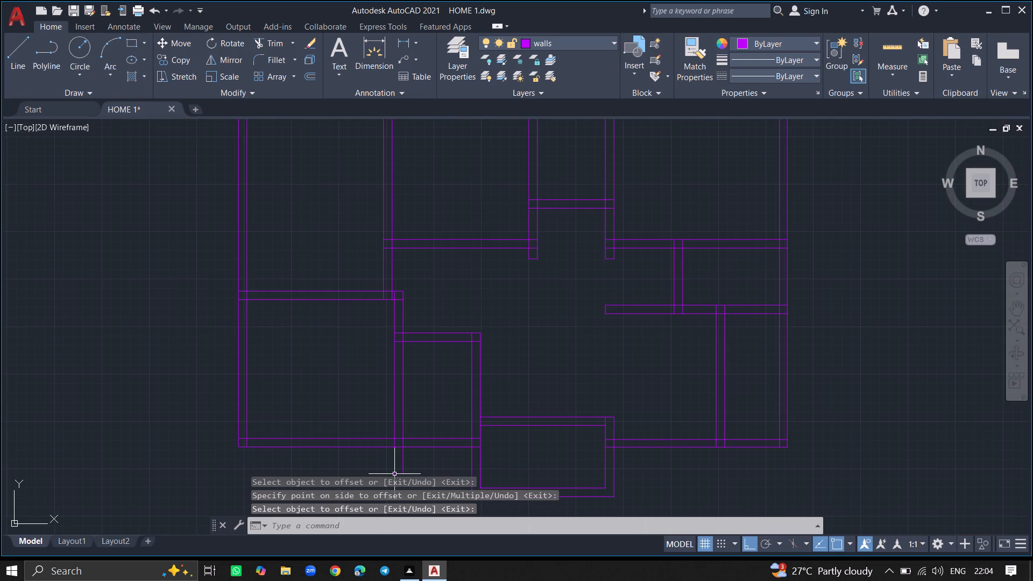
Close the south end of the 9" wall stub projecting below the front exterior wall with a short horizontal line between its two faces.
scroll(362, 349, "down", 9, "ctrl")
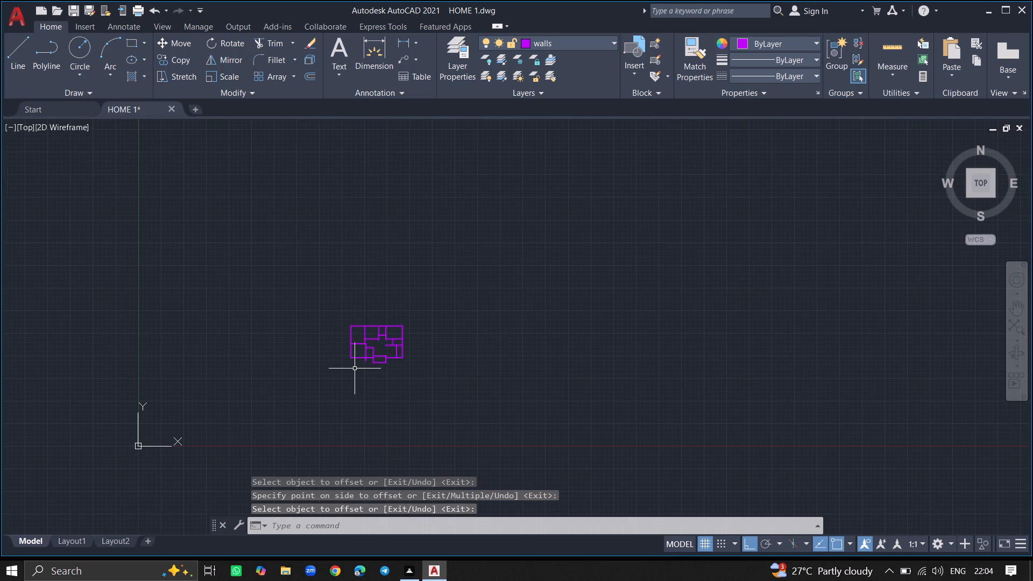
scroll(355, 369, "up", 8, "ctrl")
scroll(493, 254, "up", 8, "ctrl")
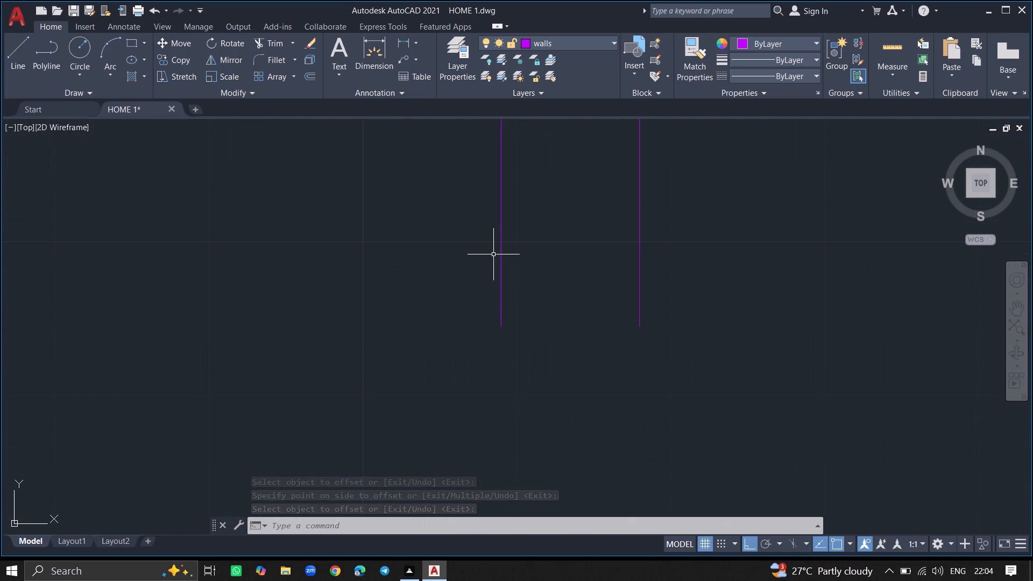
type("LINE")
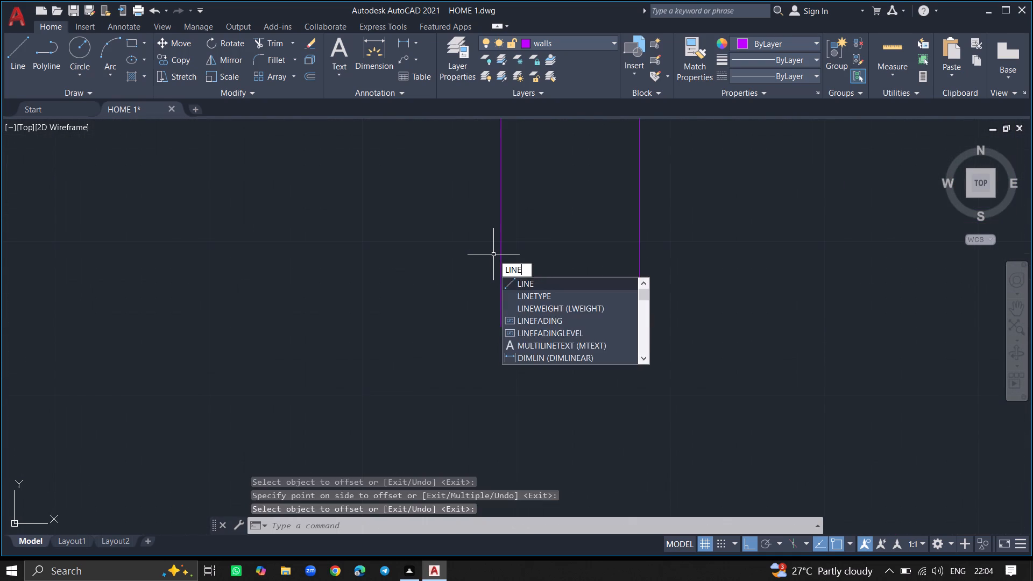
key("Return")
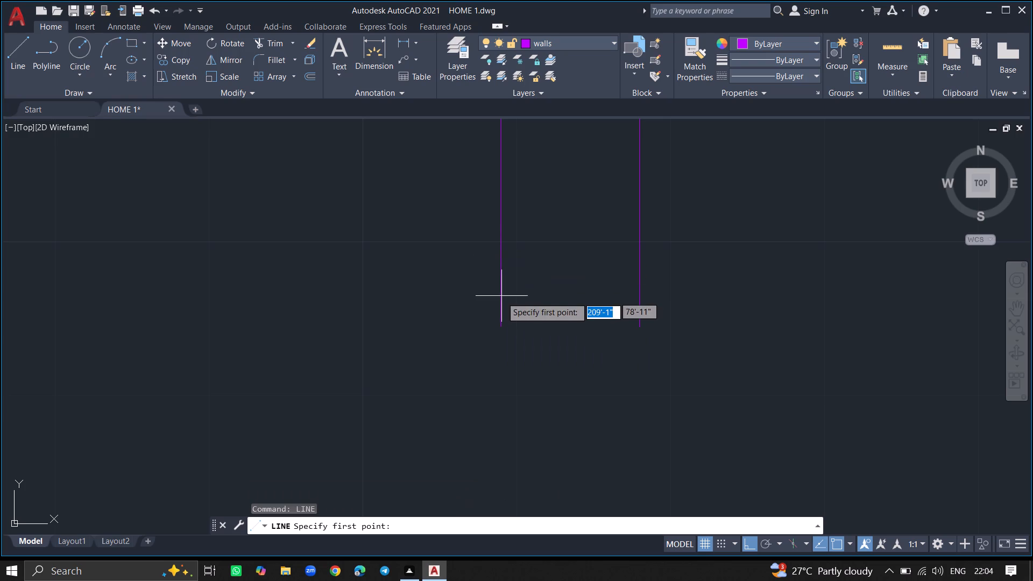
left_click(498, 325)
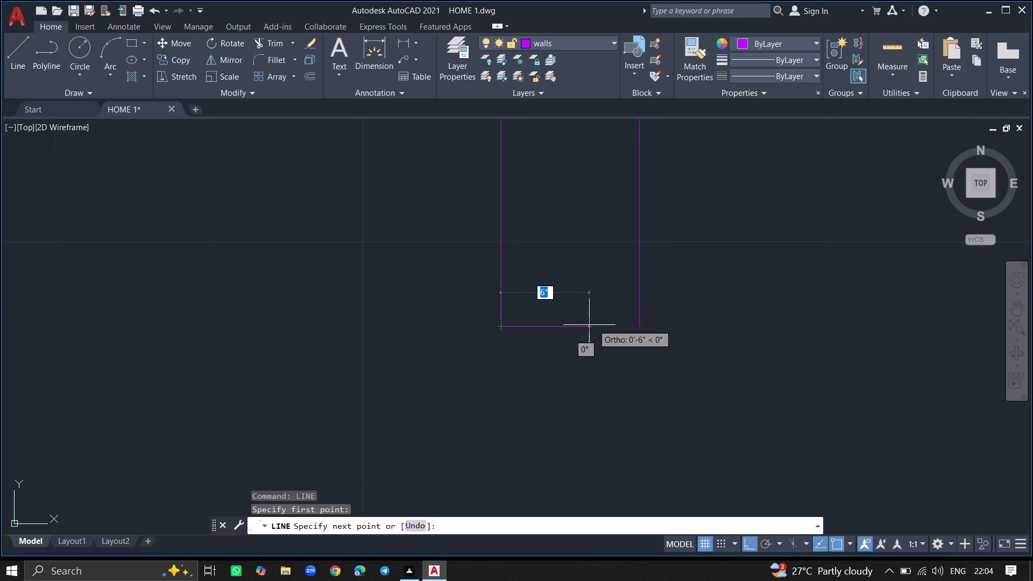
left_click(635, 324)
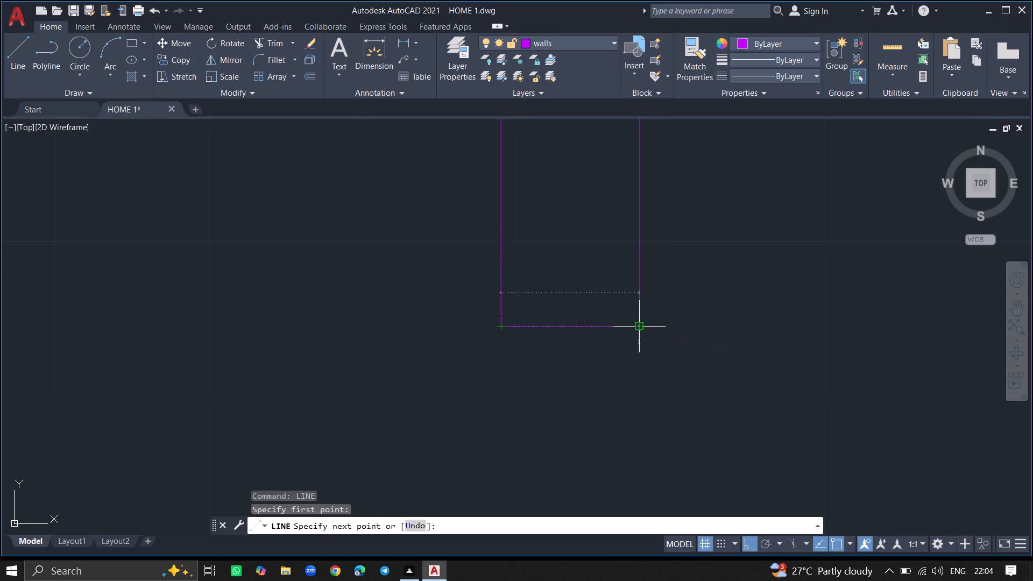
key("Return")
Draw a free vertical line outside the east exterior wall, spanning from just north of the northeast room's south wall to just below the next wall.
scroll(635, 324, "down", 4, "ctrl")
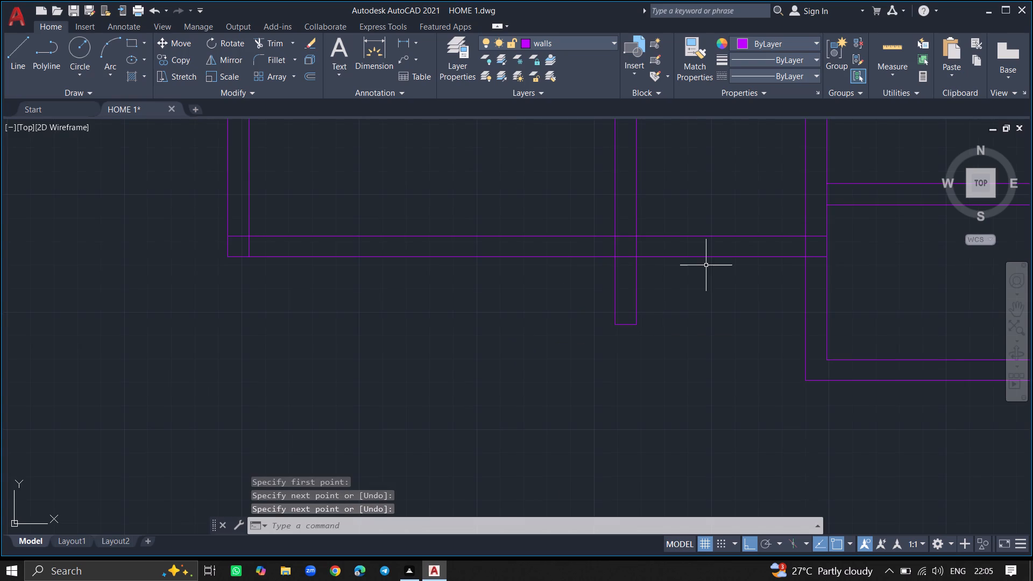
scroll(706, 265, "down", 4, "ctrl")
scroll(755, 233, "down", 4, "ctrl")
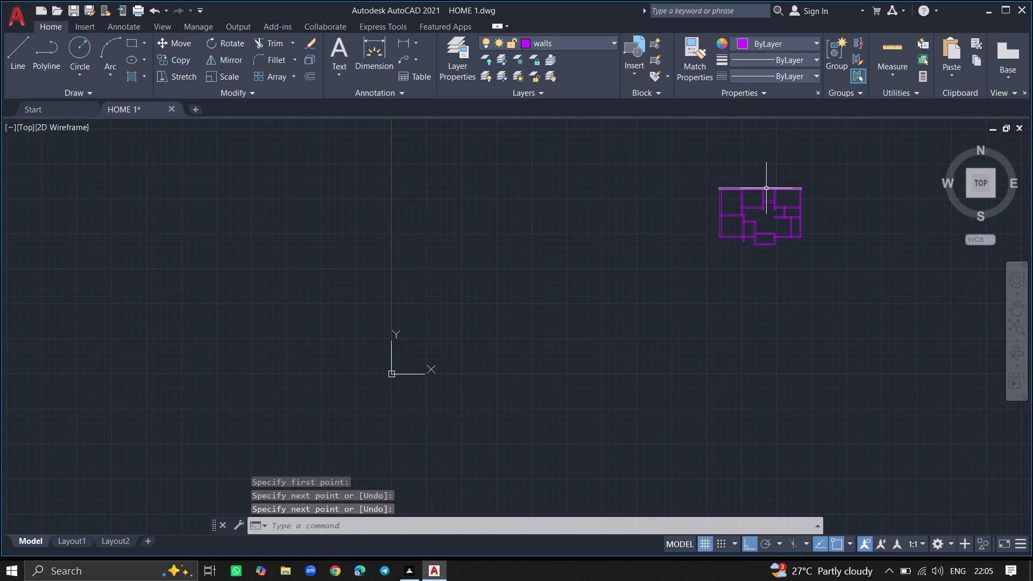
scroll(766, 188, "up", 7, "ctrl")
scroll(766, 188, "down", 2, "ctrl")
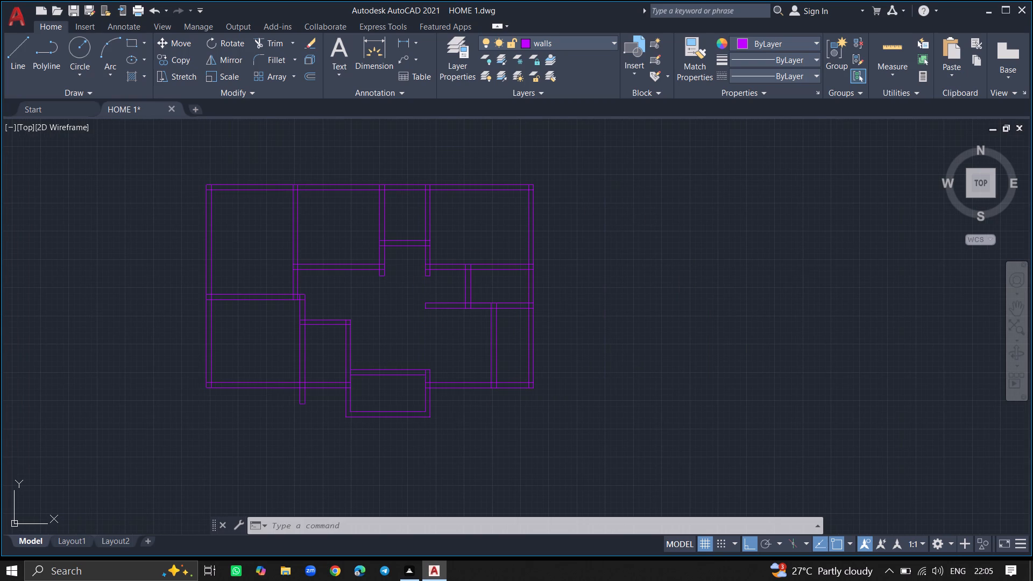
scroll(547, 279, "up", 7, "ctrl")
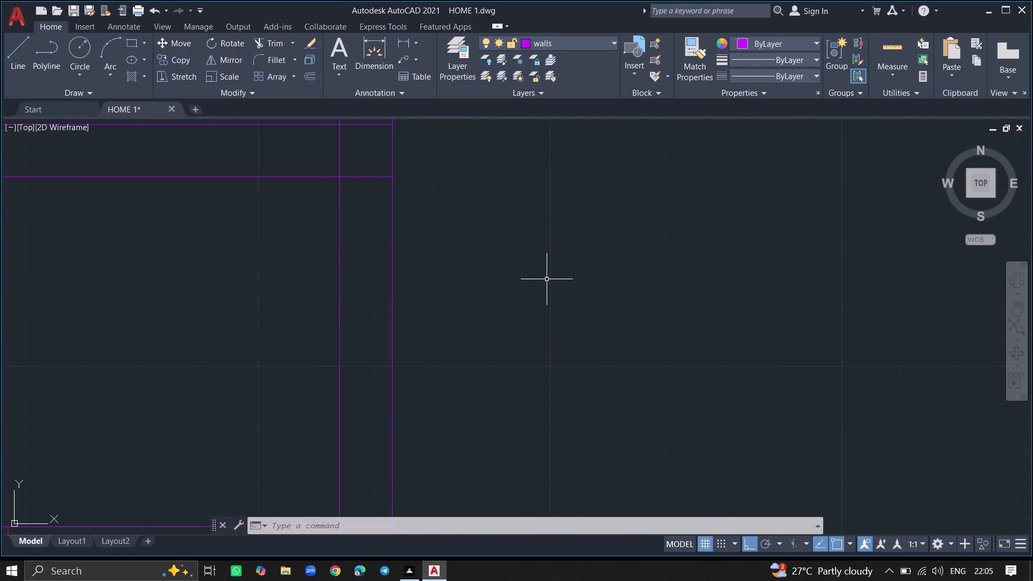
scroll(547, 279, "down", 4, "ctrl")
type("LINR")
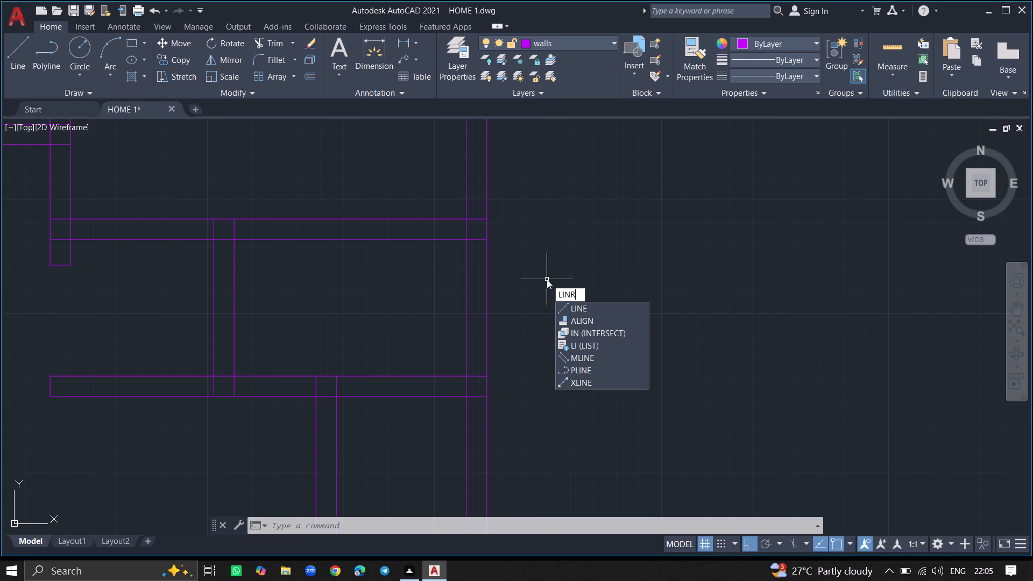
key("BackSpace")
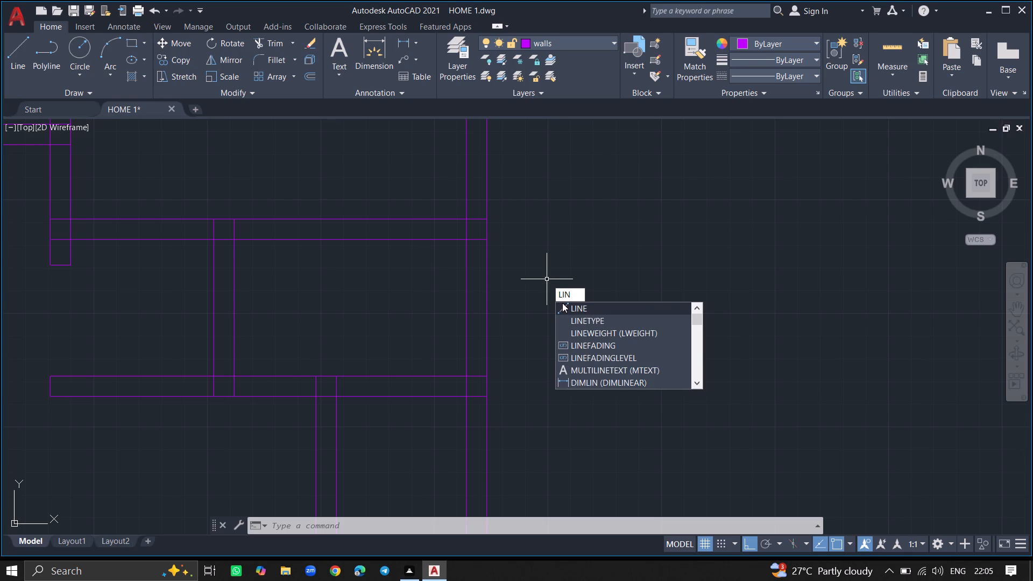
left_click(562, 303)
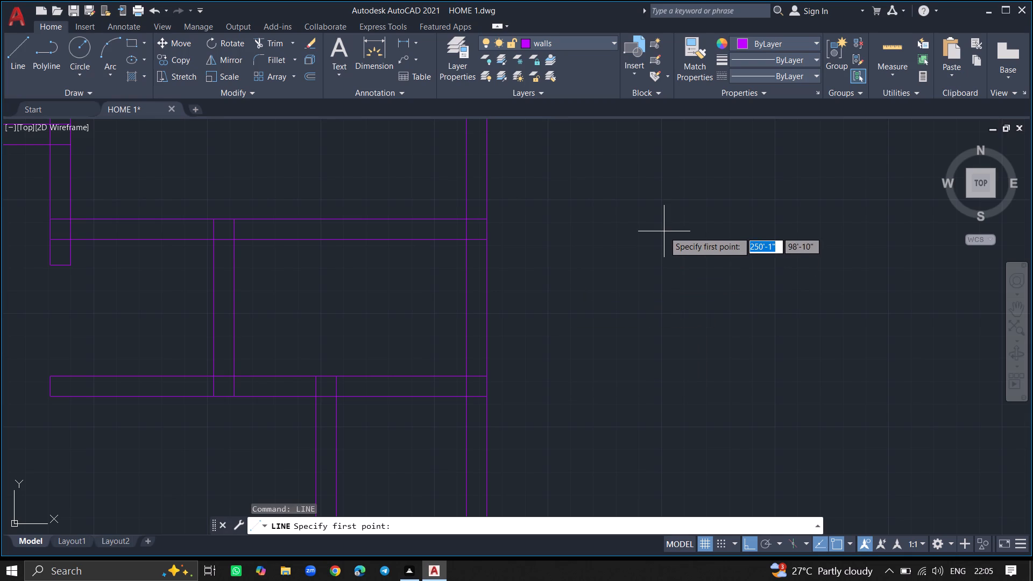
left_click(664, 215)
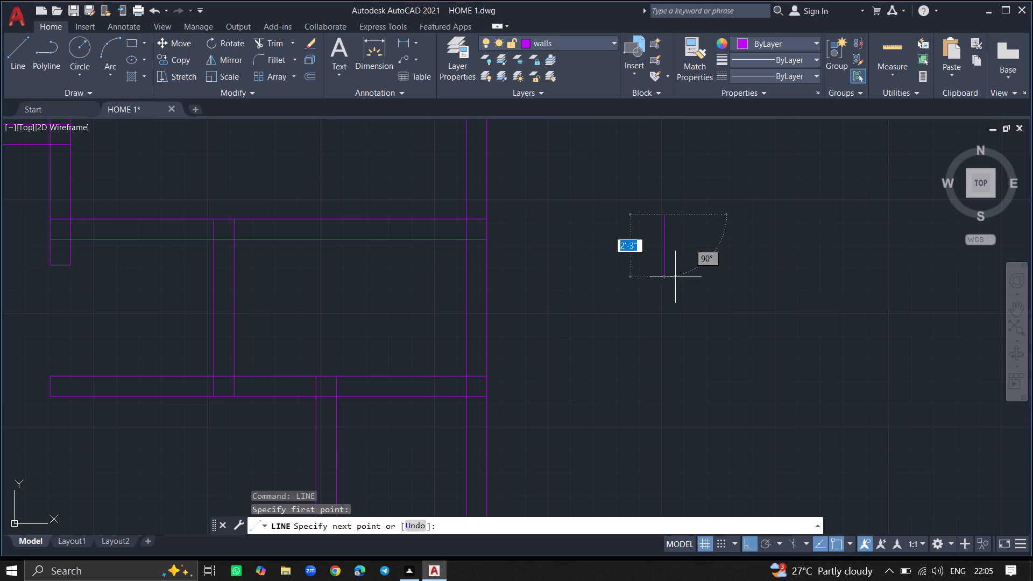
left_click(670, 405)
key("Return")
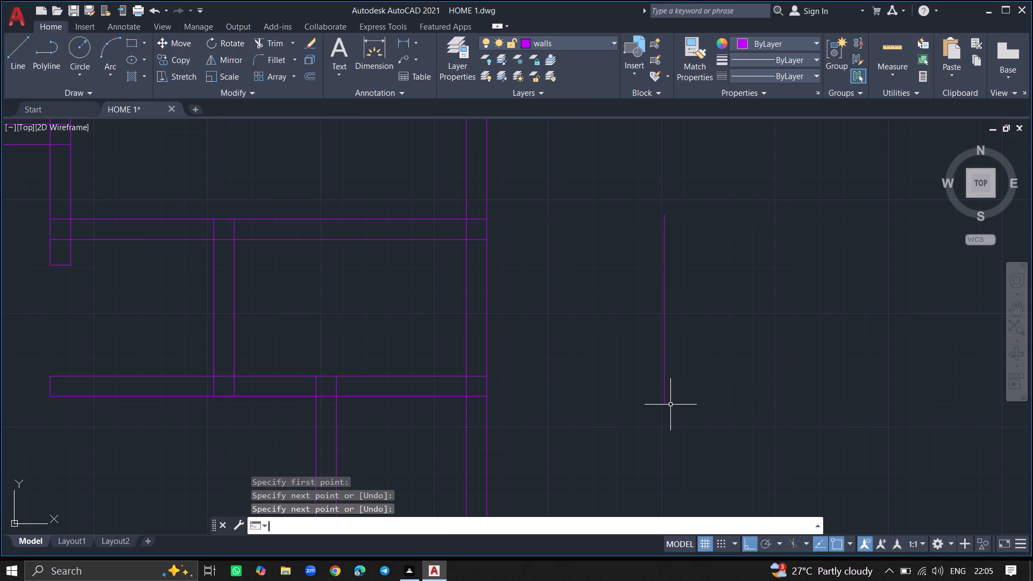
Extend both lines of the northeast room's south wall eastward through the exterior wall to the new vertical line.
type("EX")
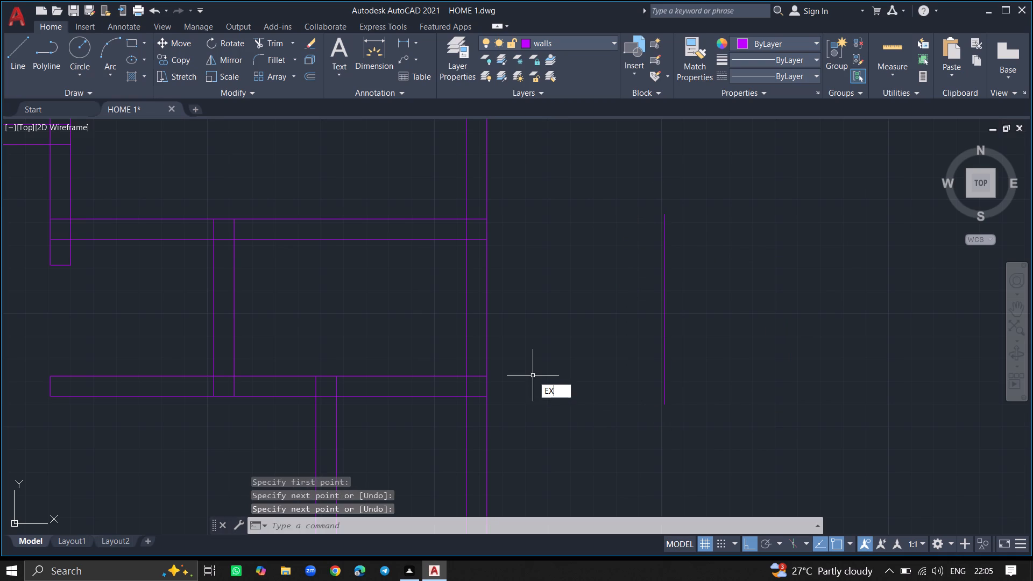
key("Return")
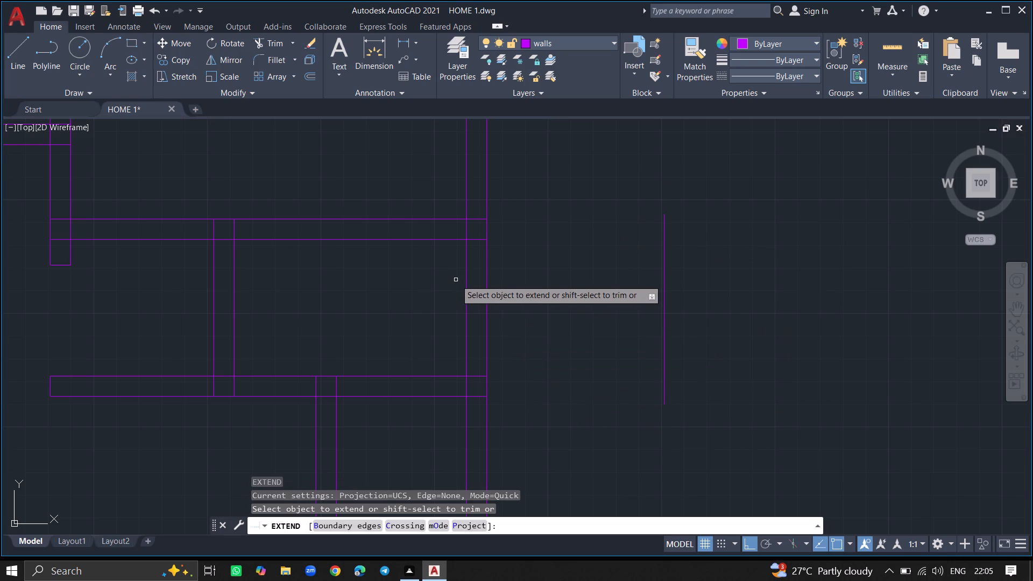
left_click(450, 242)
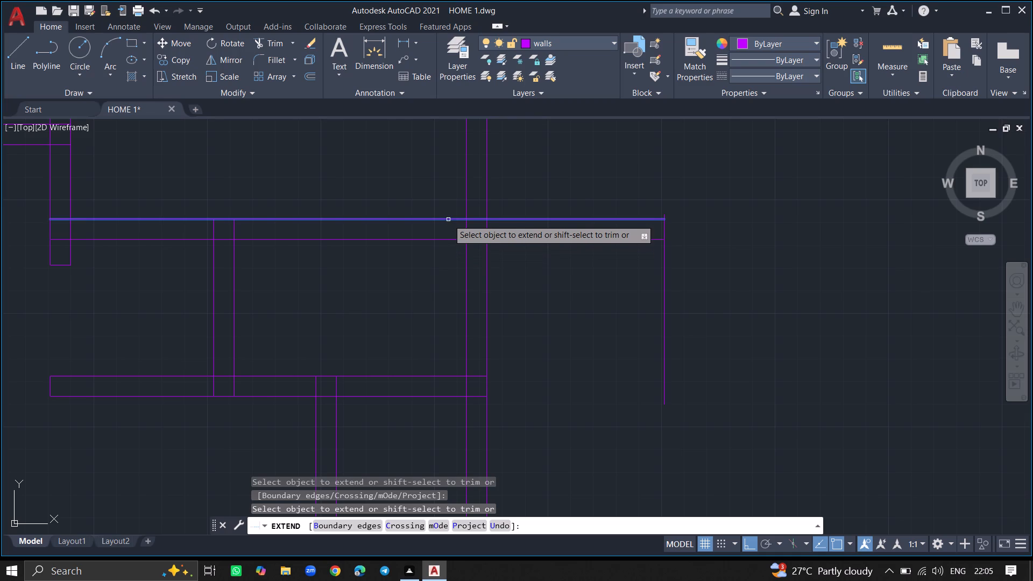
left_click(448, 219)
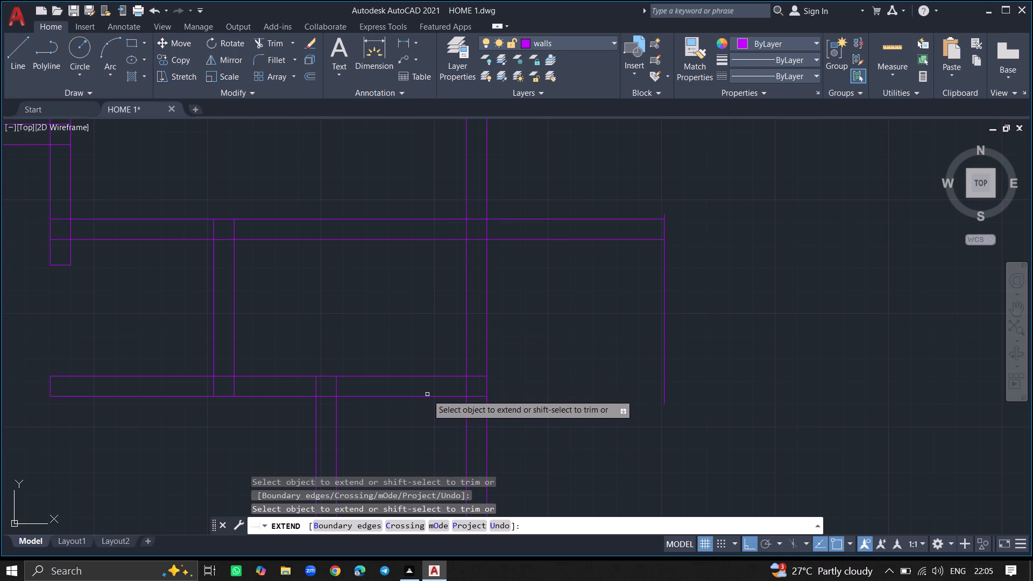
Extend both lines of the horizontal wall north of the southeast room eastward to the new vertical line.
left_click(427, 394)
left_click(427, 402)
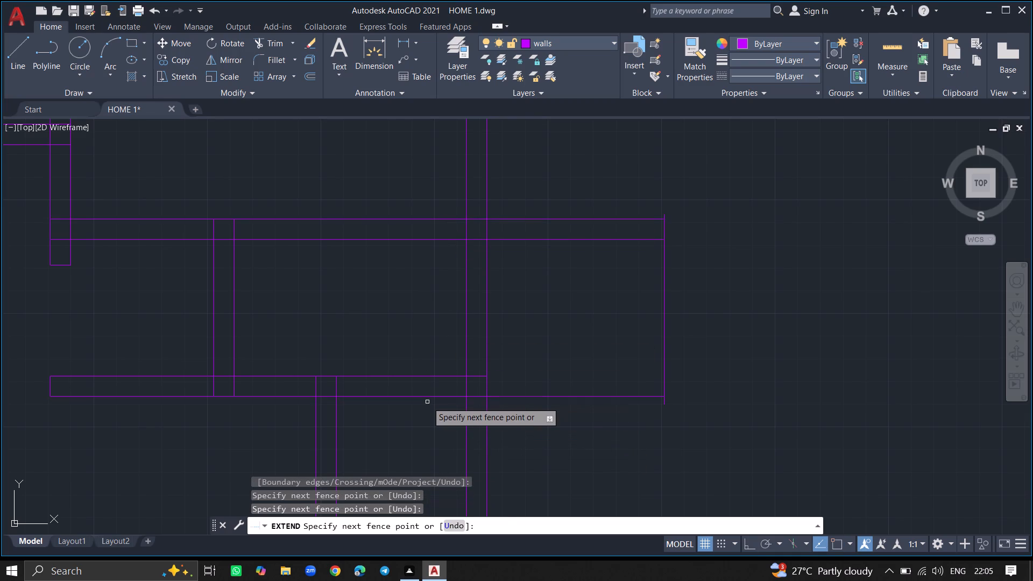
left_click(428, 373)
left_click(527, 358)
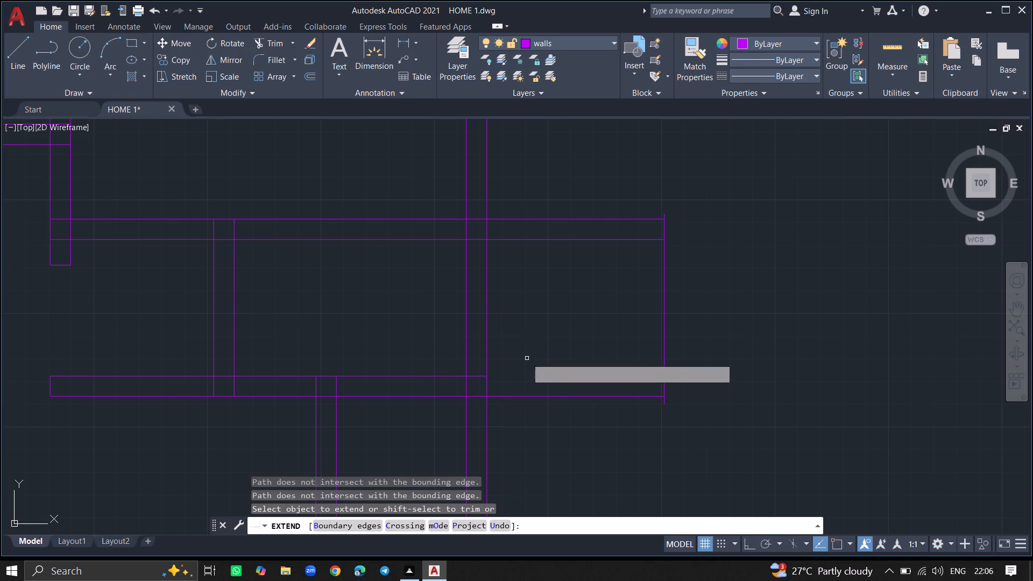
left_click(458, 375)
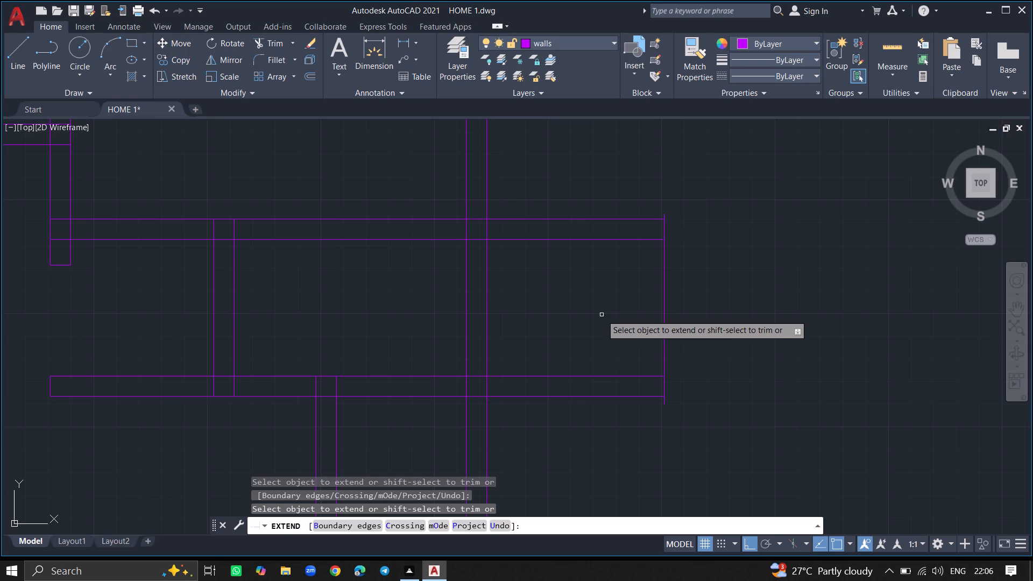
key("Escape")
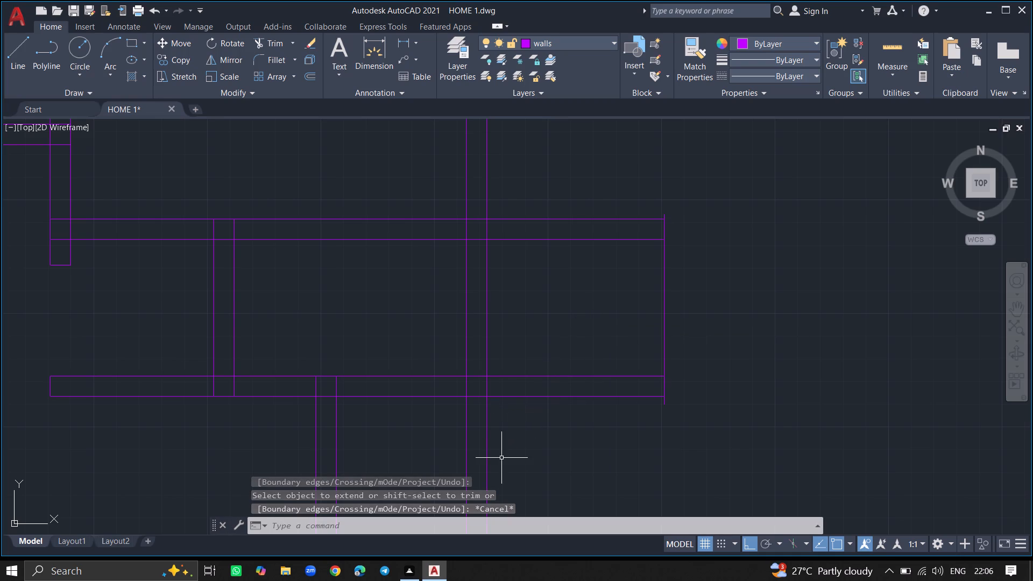
Draw a horizontal line about 6'-6" long eastward from the east exterior wall's outer face, south of the extended lower wall, aligned with the vertical line.
key("l")
key("Return")
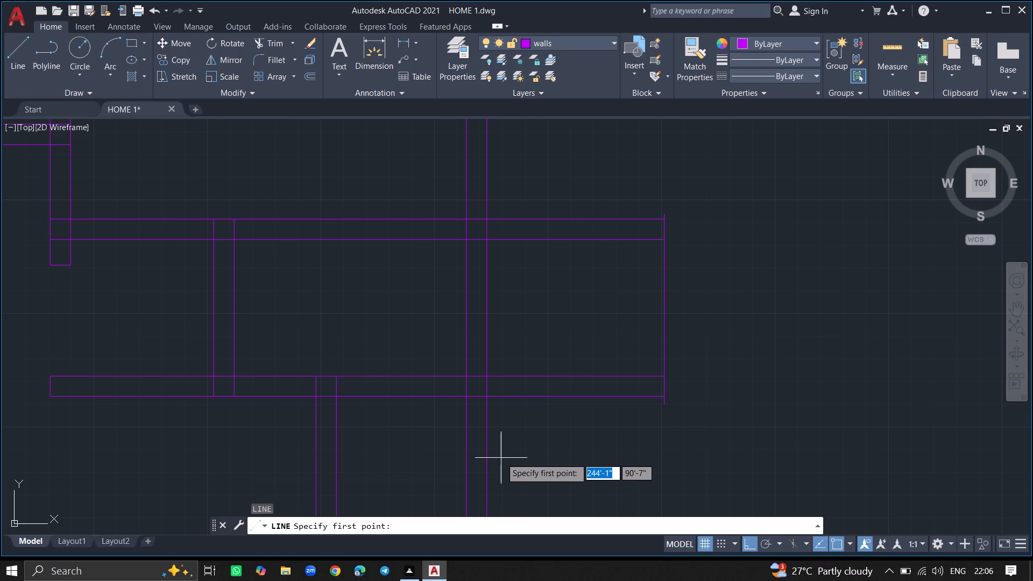
left_click(486, 458)
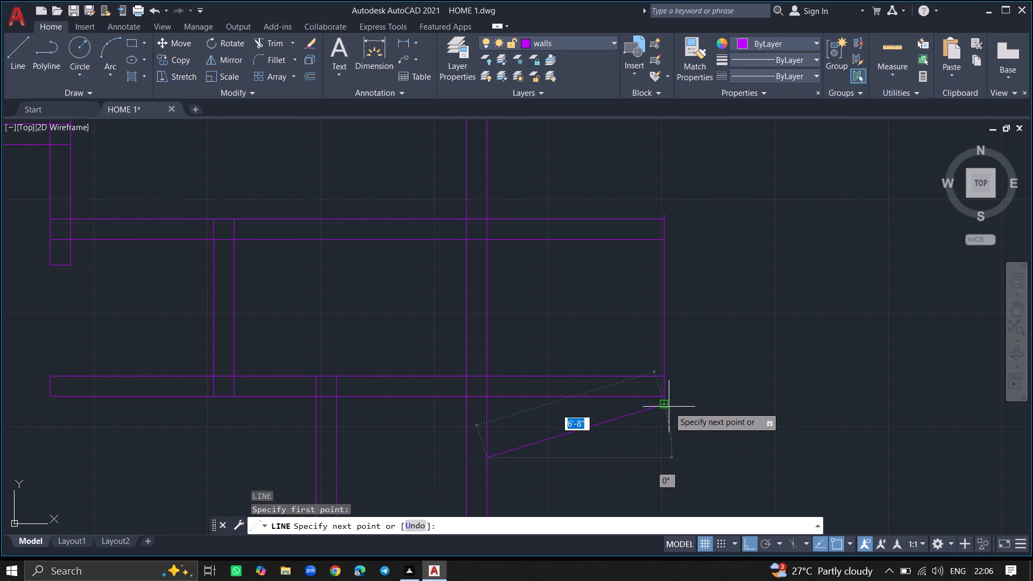
left_click(663, 459)
key("Return")
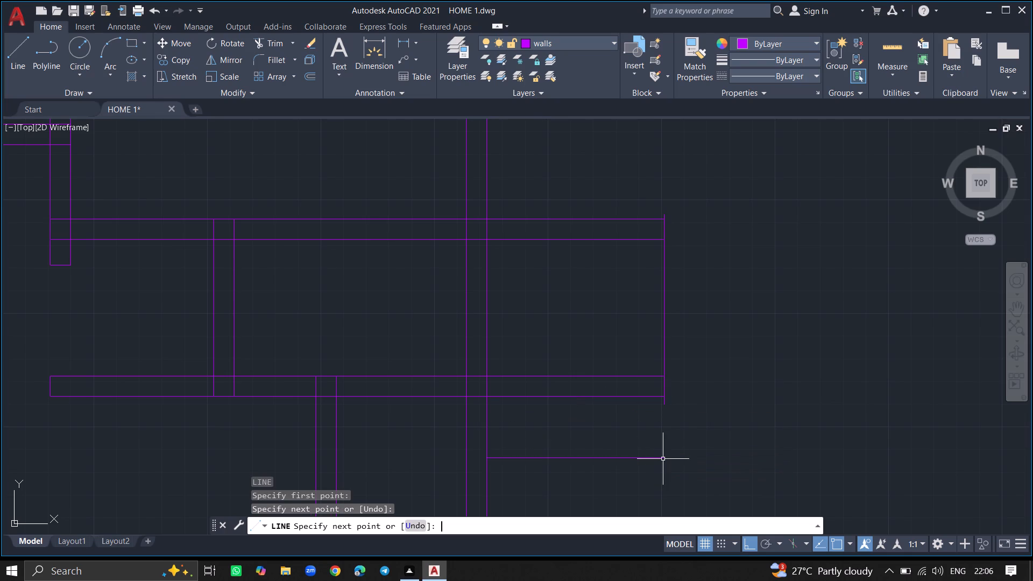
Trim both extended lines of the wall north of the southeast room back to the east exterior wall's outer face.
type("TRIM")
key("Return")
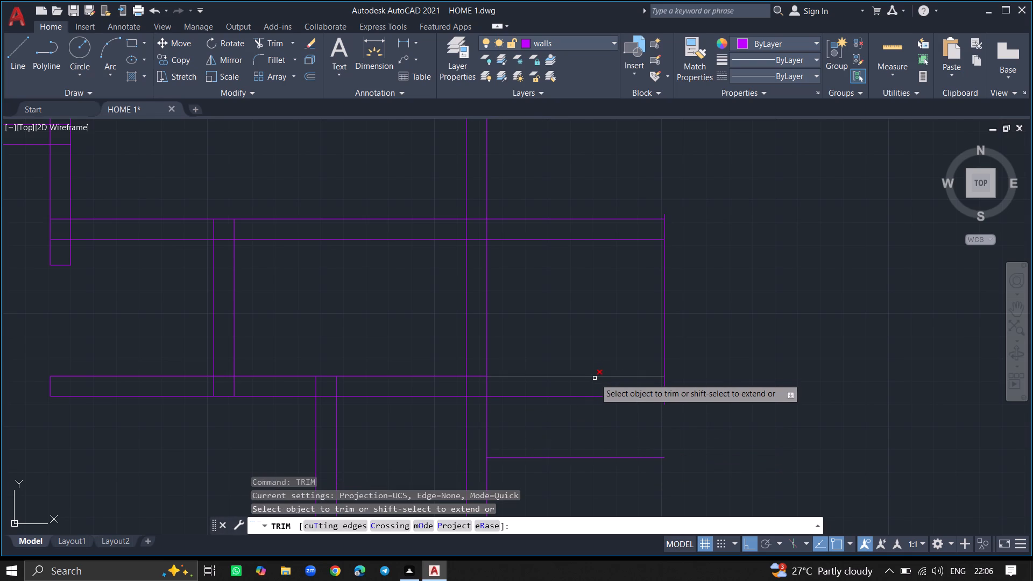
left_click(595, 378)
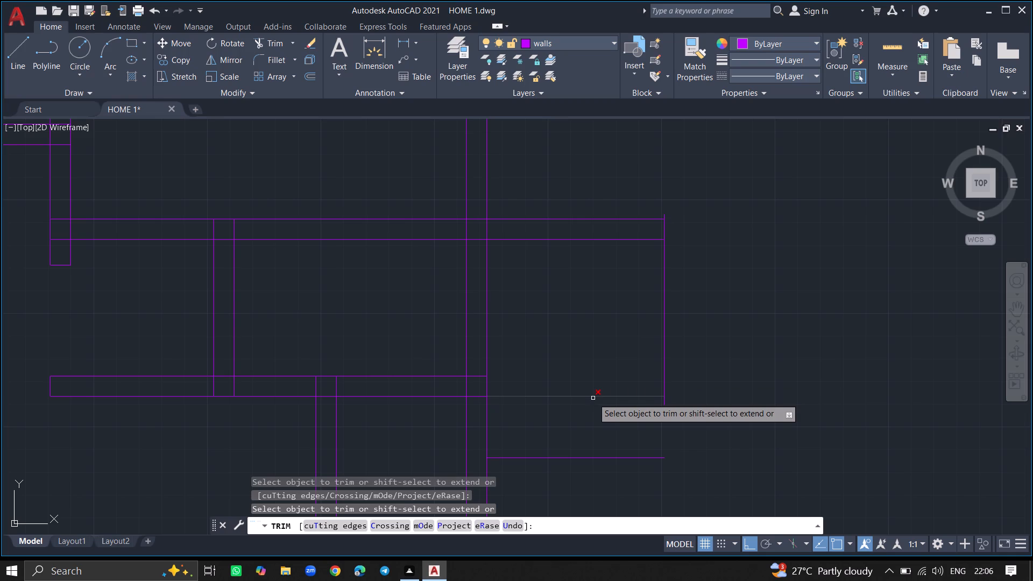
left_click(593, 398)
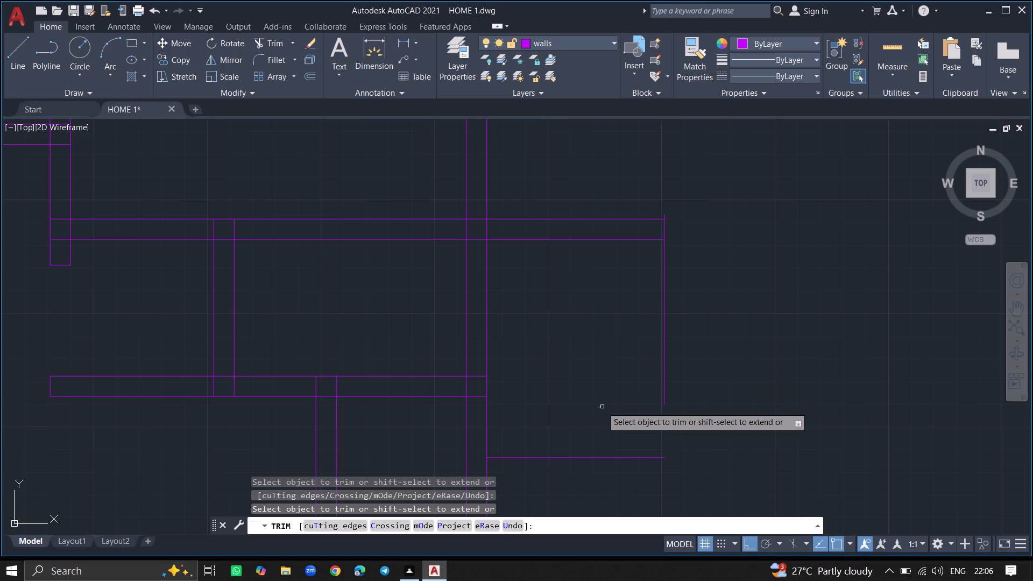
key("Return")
Extend the projection's east vertical line down to the new horizontal line to close the southeast corner.
type("EX")
key("Return")
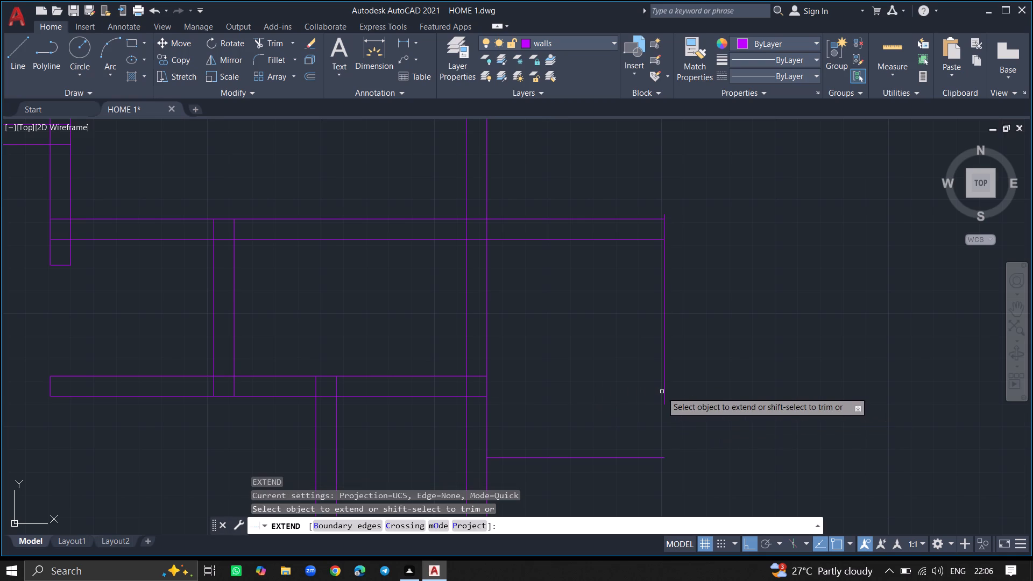
left_click(664, 392)
key("Return")
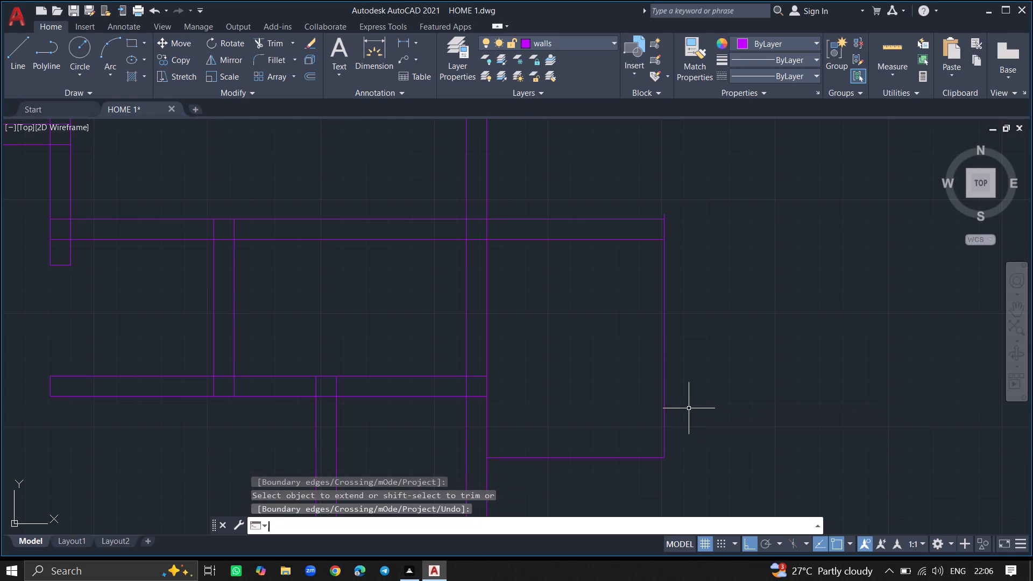
Offset the east projection's bottom horizontal line 9" to the south.
type("OFFSET")
key("Return")
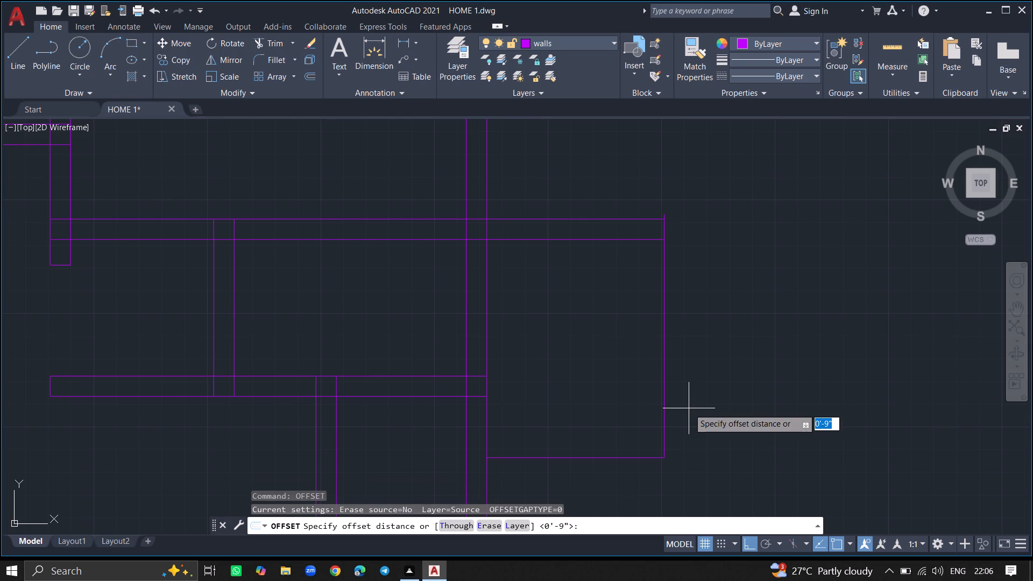
key("Return")
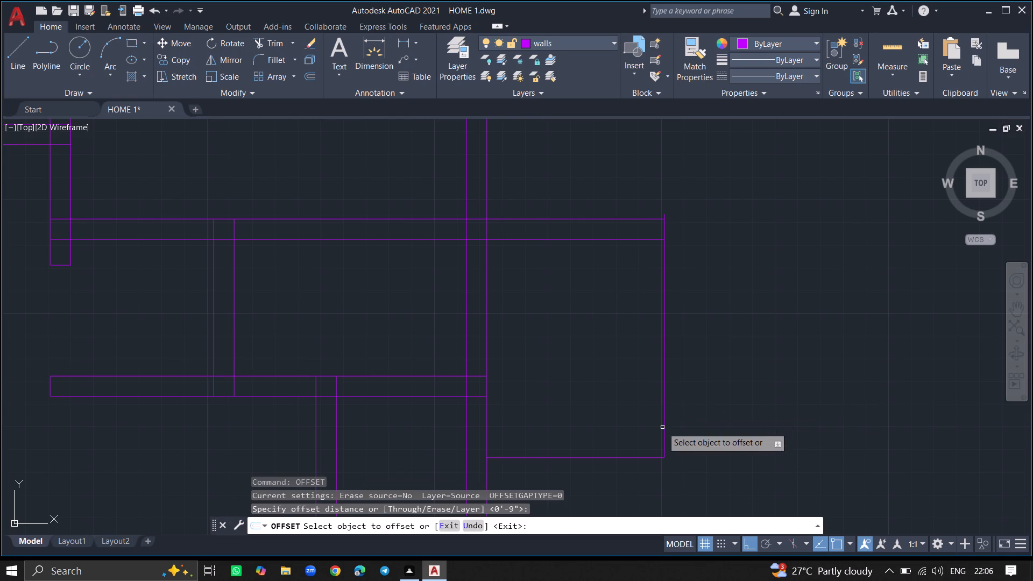
left_click(641, 458)
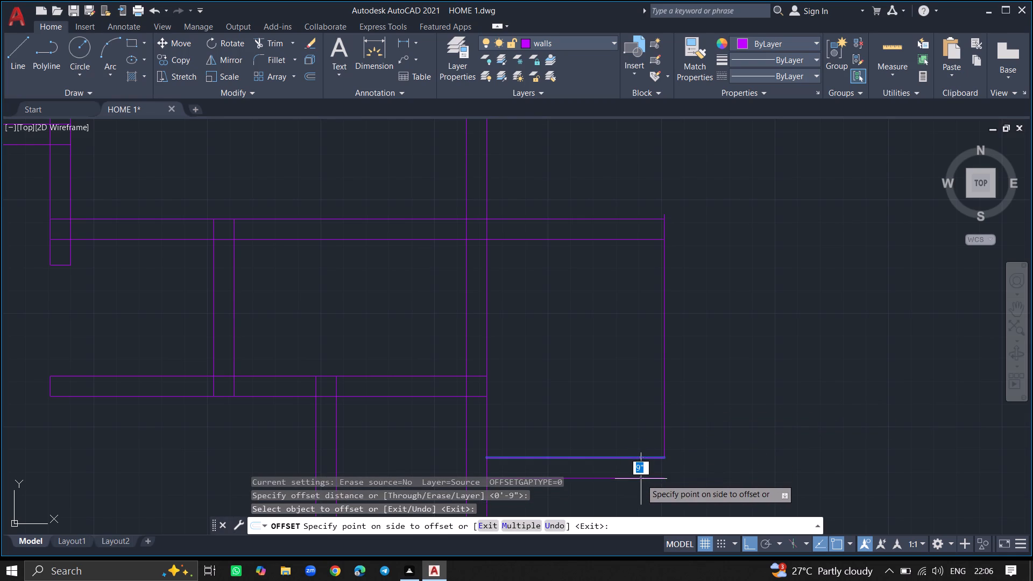
left_click(641, 479)
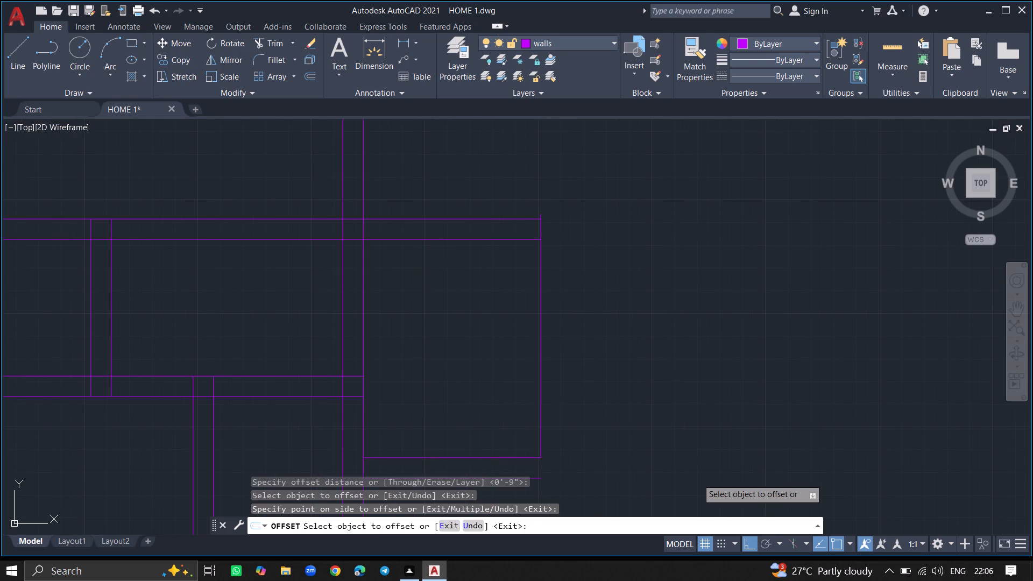
Extend the projection's east vertical line down to the offset bottom line to close the outer southeast corner.
key("Return")
type("EX")
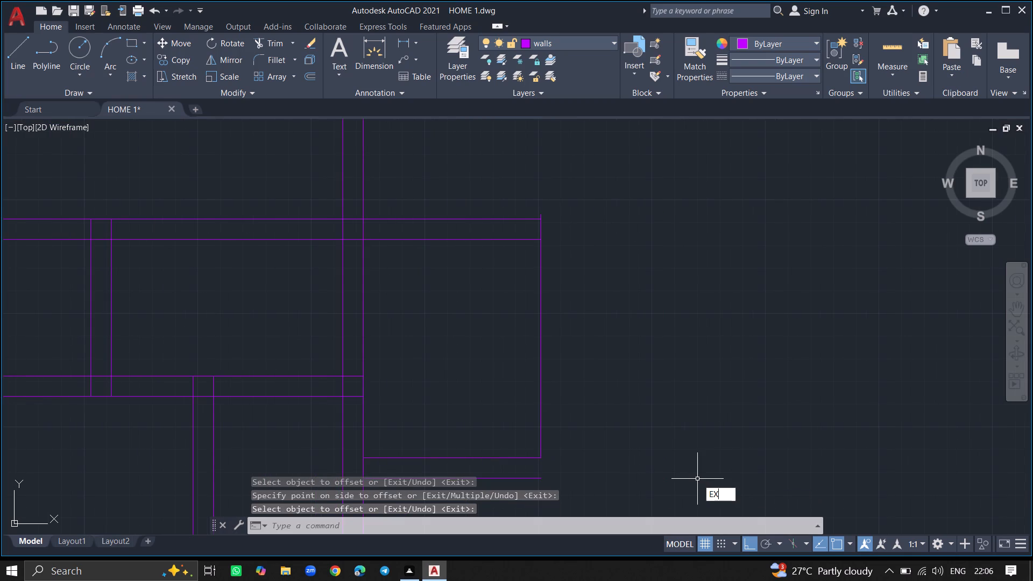
key("Return")
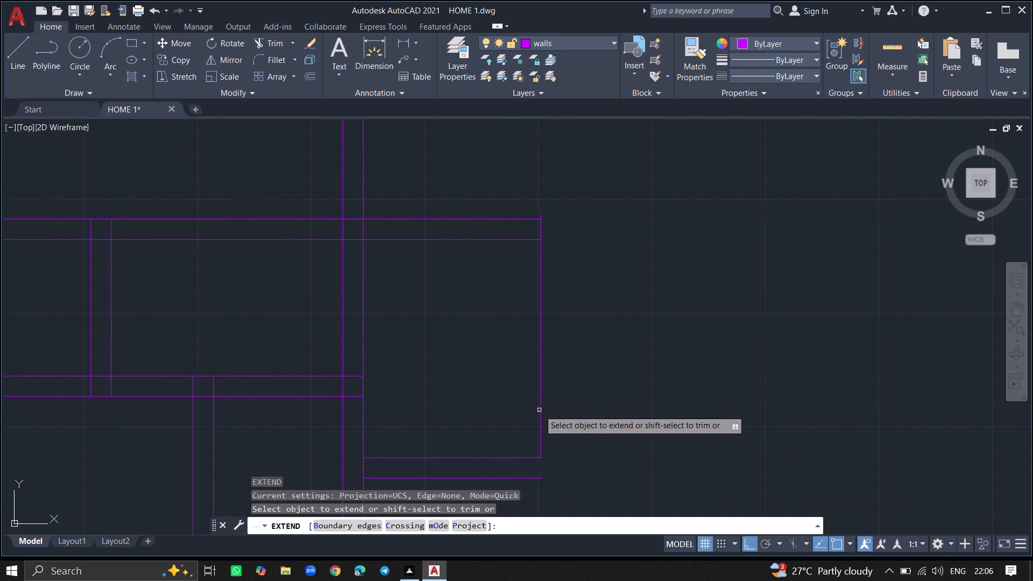
left_click(543, 412)
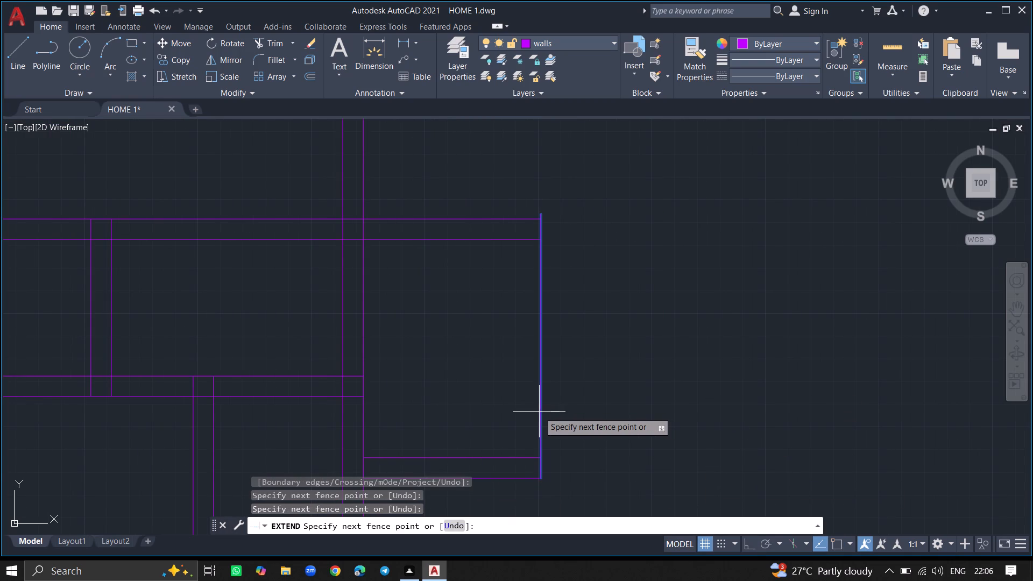
left_click(539, 412)
key("Return")
Make the doors layer the current layer.
scroll(585, 412, "down", 3, "ctrl")
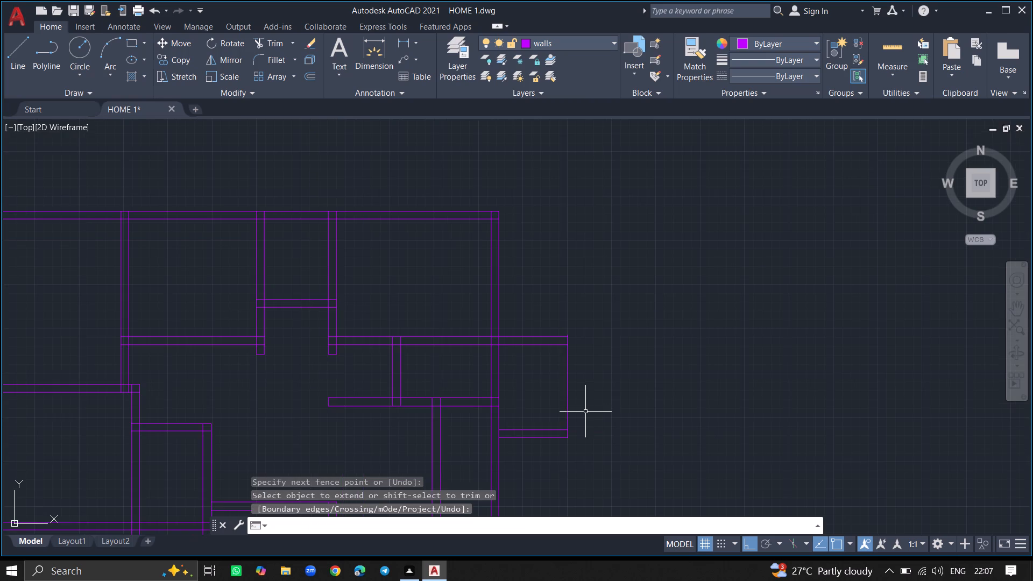
scroll(468, 353, "down", 5, "ctrl")
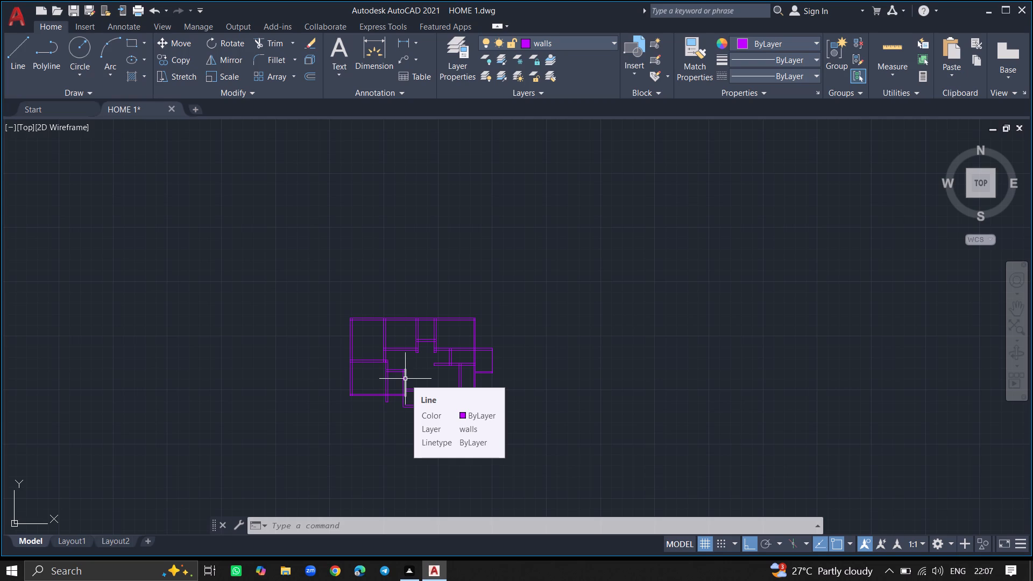
double_click(473, 49)
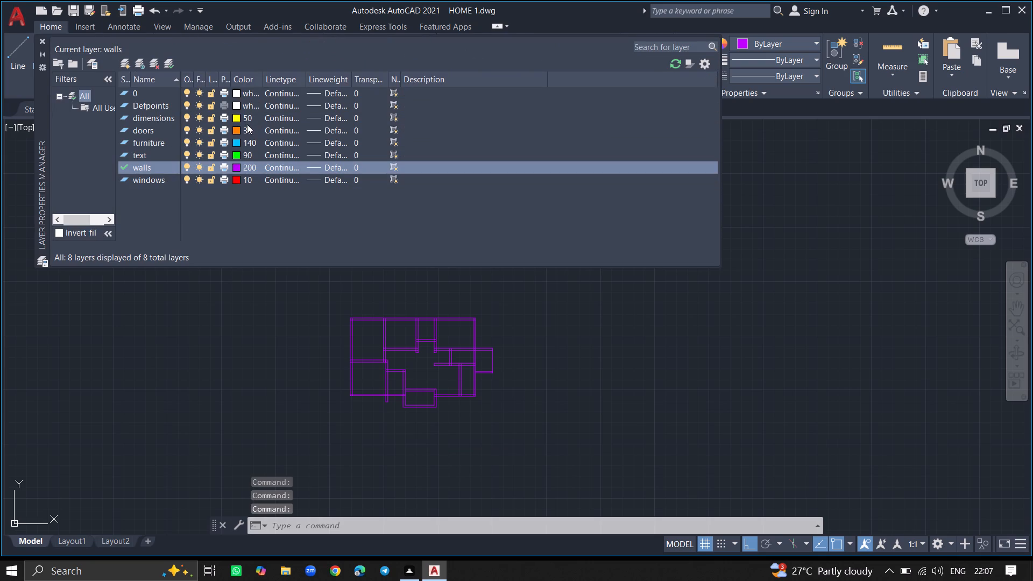
left_click(160, 130)
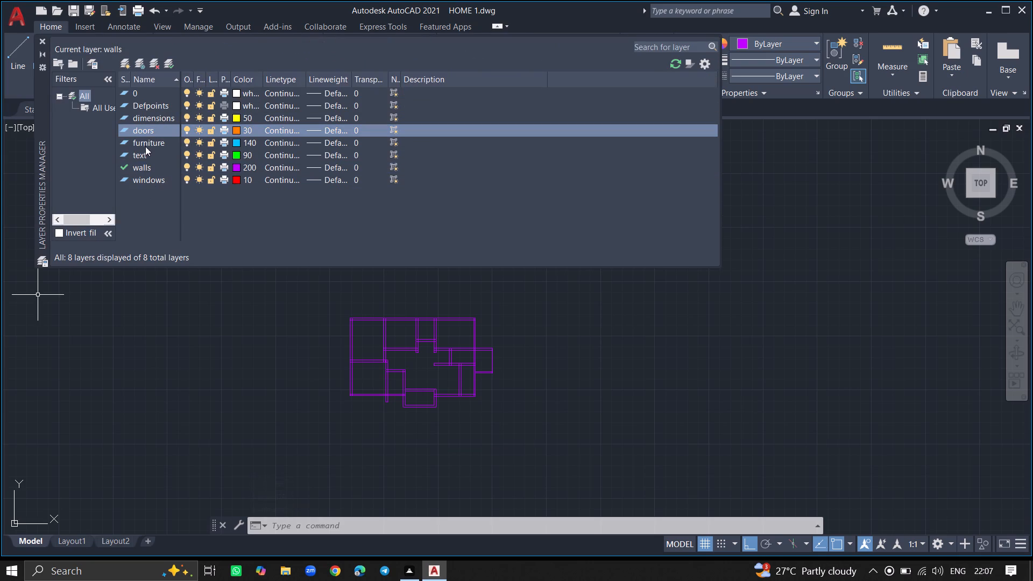
double_click(145, 130)
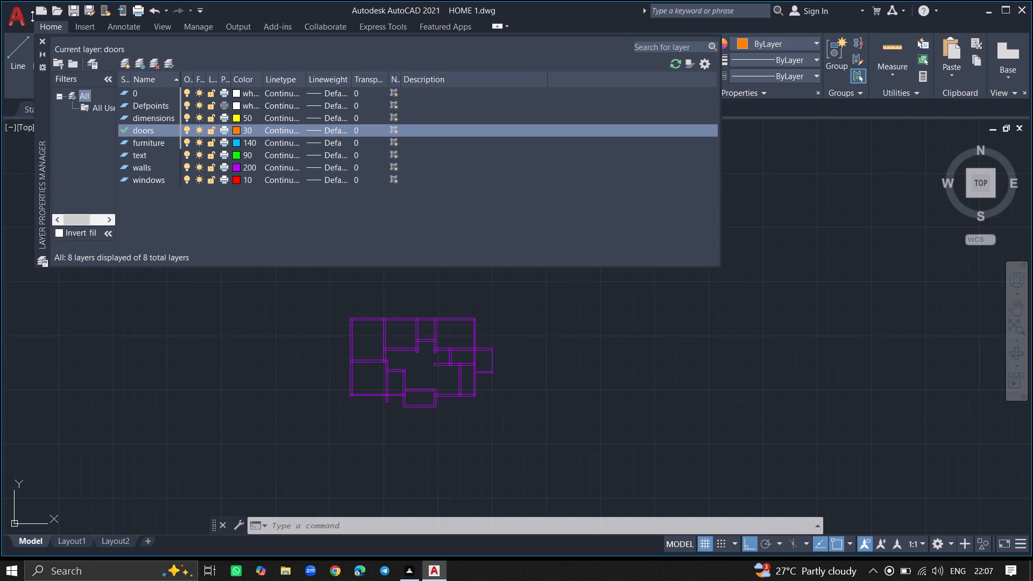
left_click(43, 38)
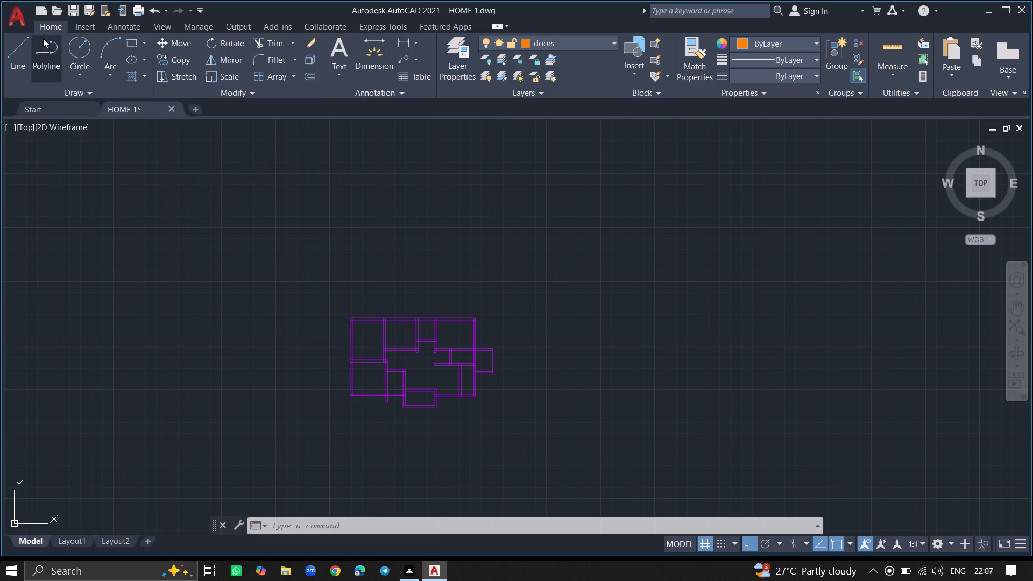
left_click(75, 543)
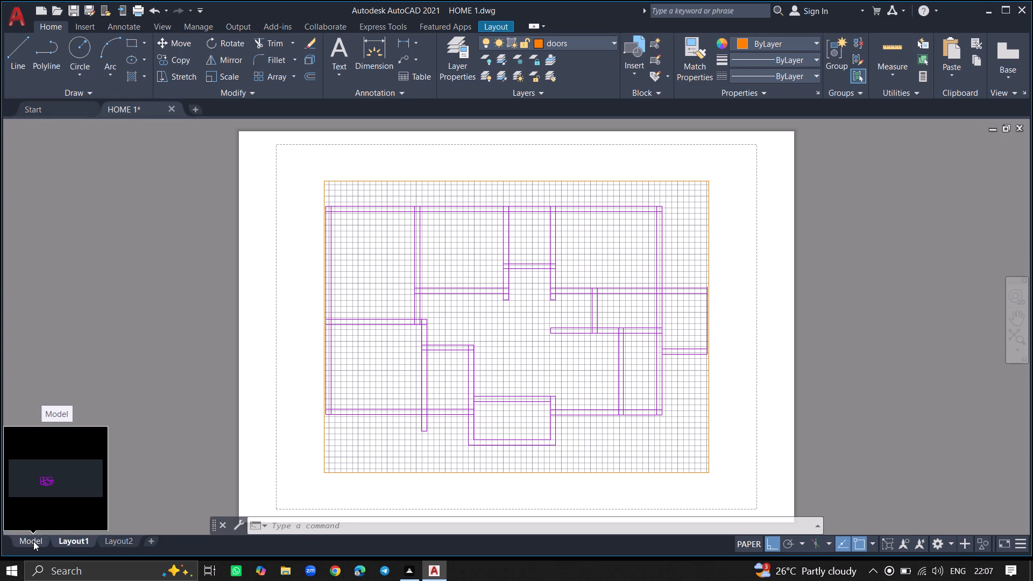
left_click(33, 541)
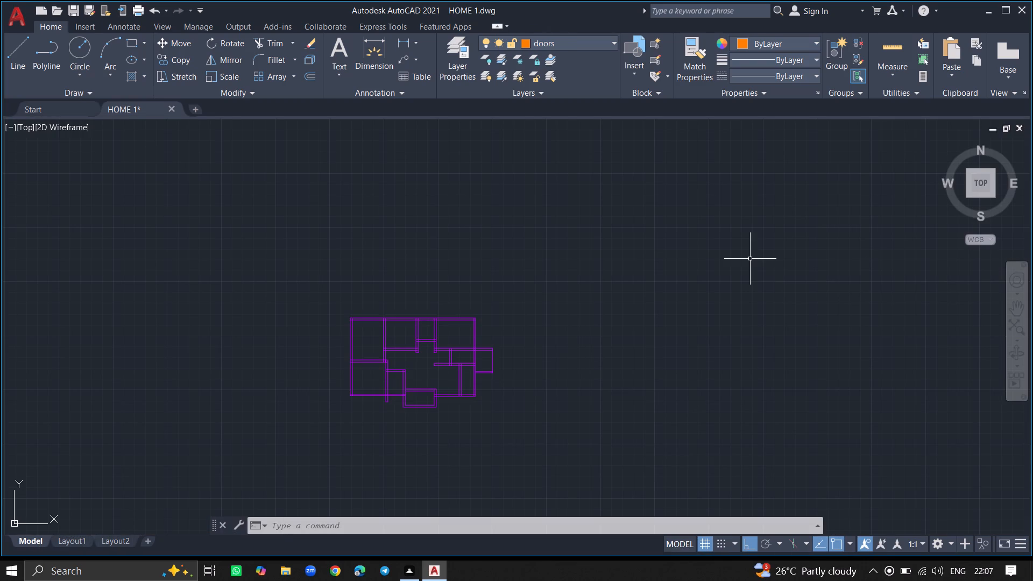
Insert the Door - Imperial block from the architectural tool palette in the empty space northeast of the floor plan.
key("ctrl+3")
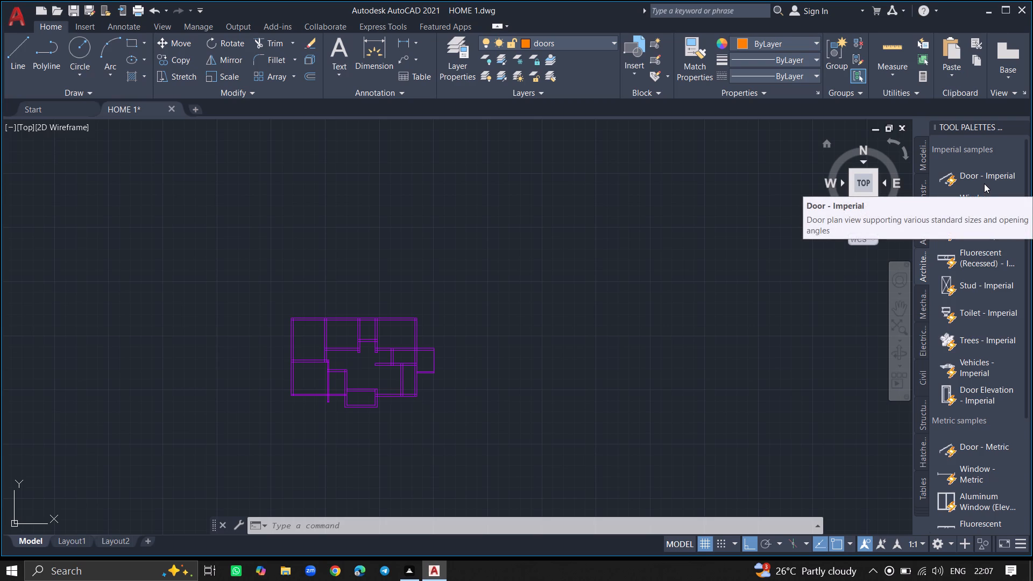
left_click(984, 174)
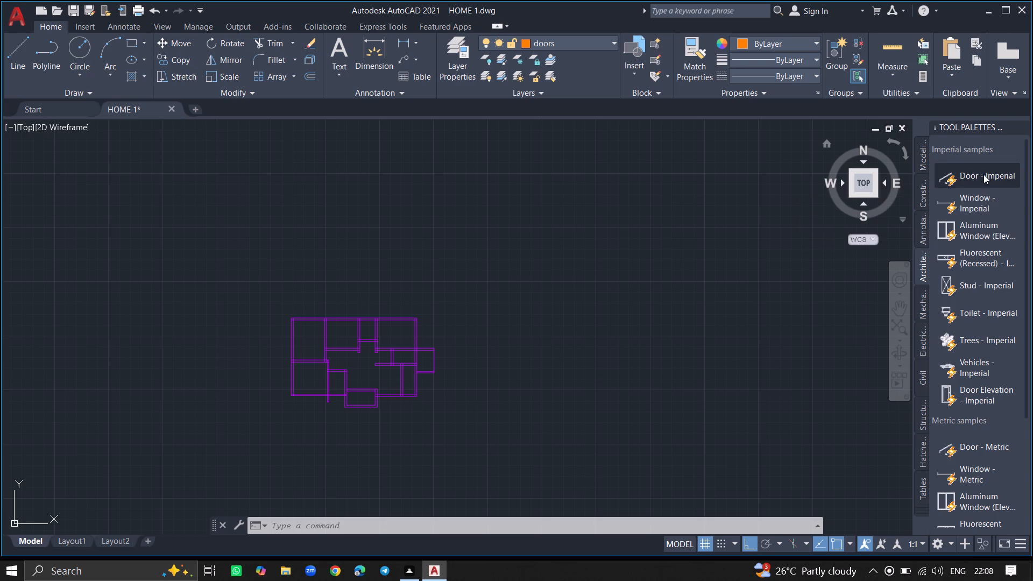
left_click(470, 256)
Set the inserted door block's opening angle to Open 90º.
left_click(474, 261)
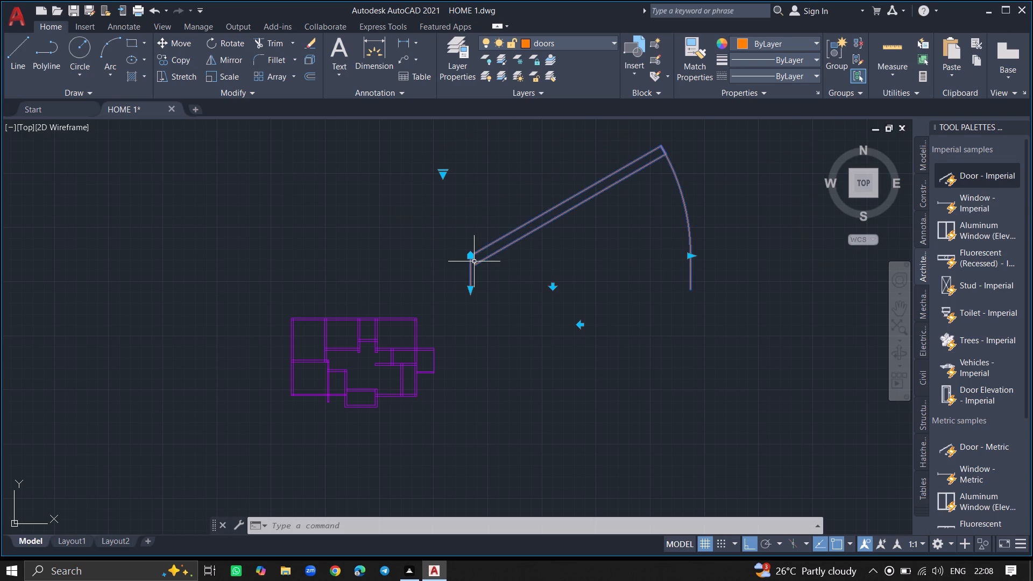
left_click(445, 176)
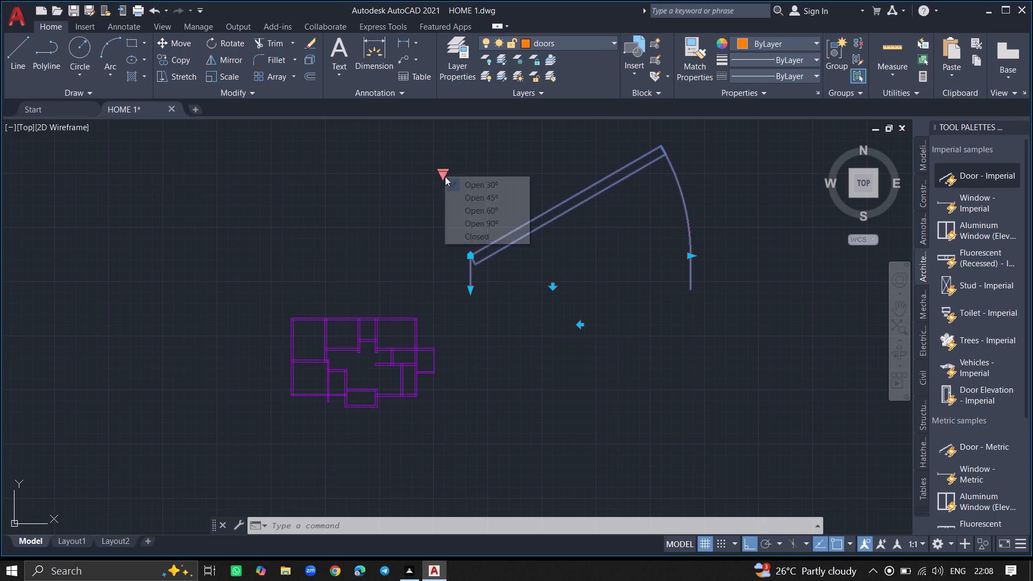
left_click(461, 223)
key("Escape")
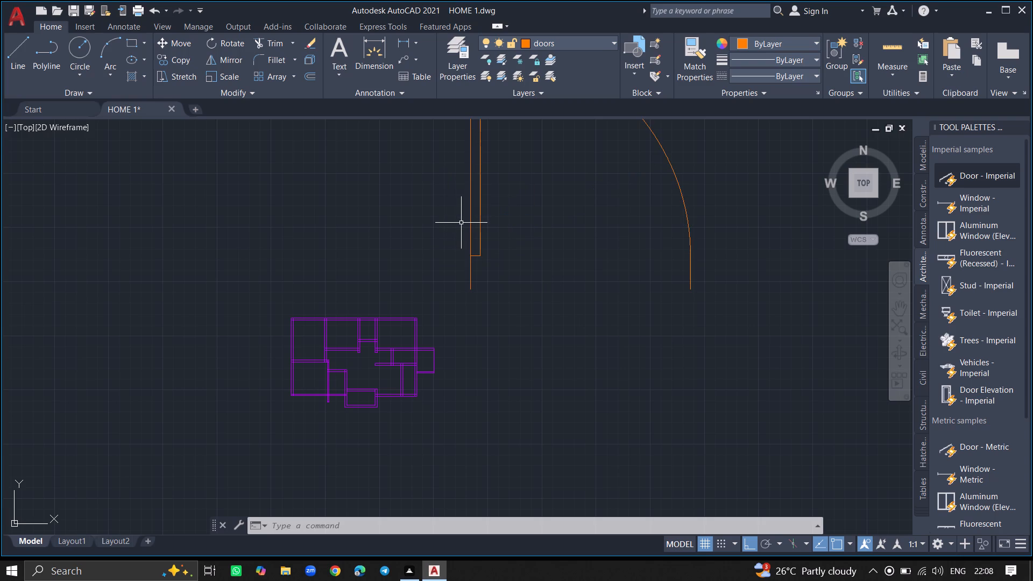
Scale the door block down freehand to suit the floor plan, using a point on its leaf as the base.
left_click(469, 222)
type("SC")
key("Return")
left_click(469, 222)
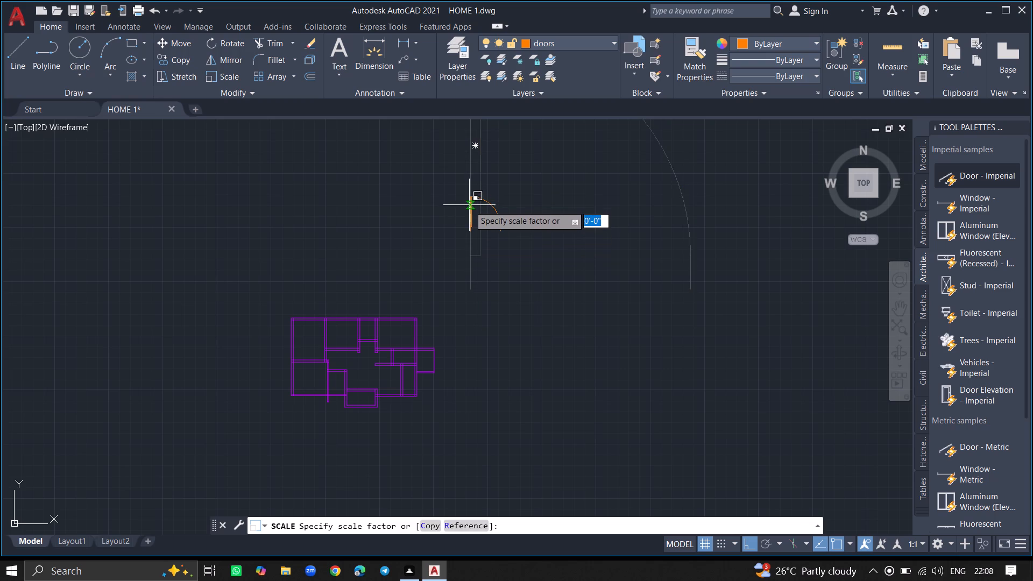
left_click(469, 207)
Move the scaled door block by a point on its leaf, with Ortho off, onto the floor plan's west rooms.
scroll(469, 207, "up", 4, "ctrl")
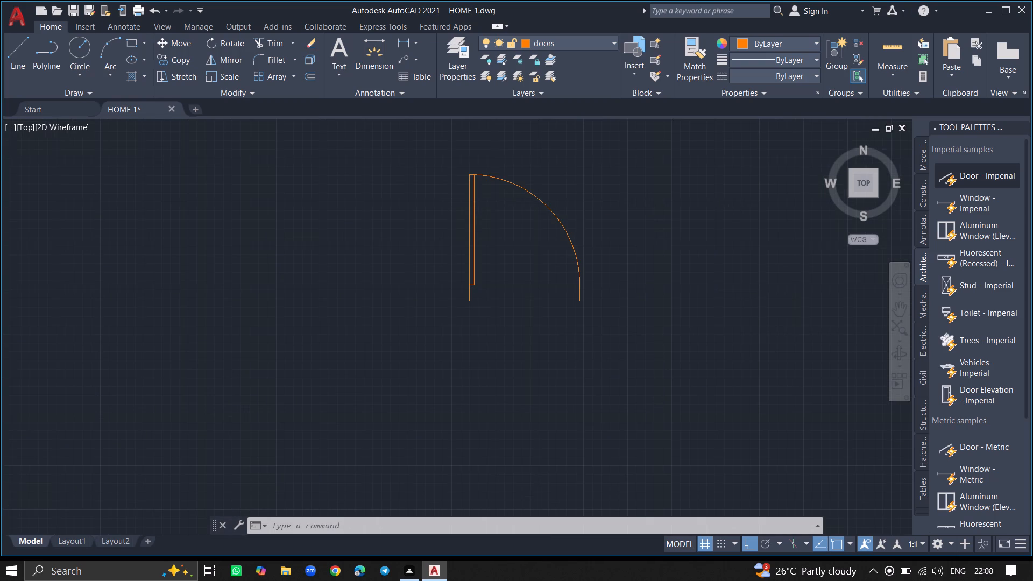
left_click(477, 207)
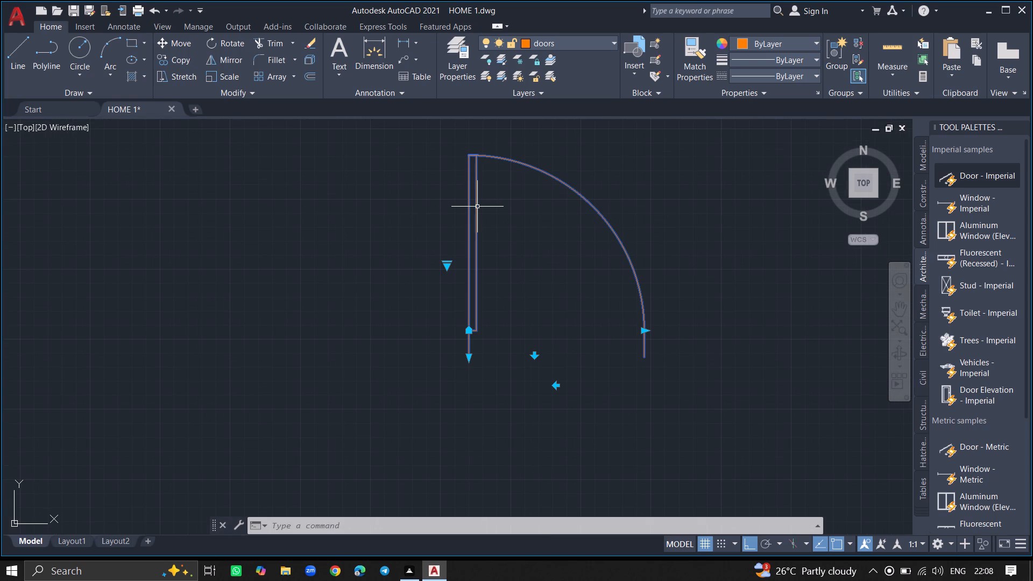
key("s")
key("BackSpace")
type("MOVE")
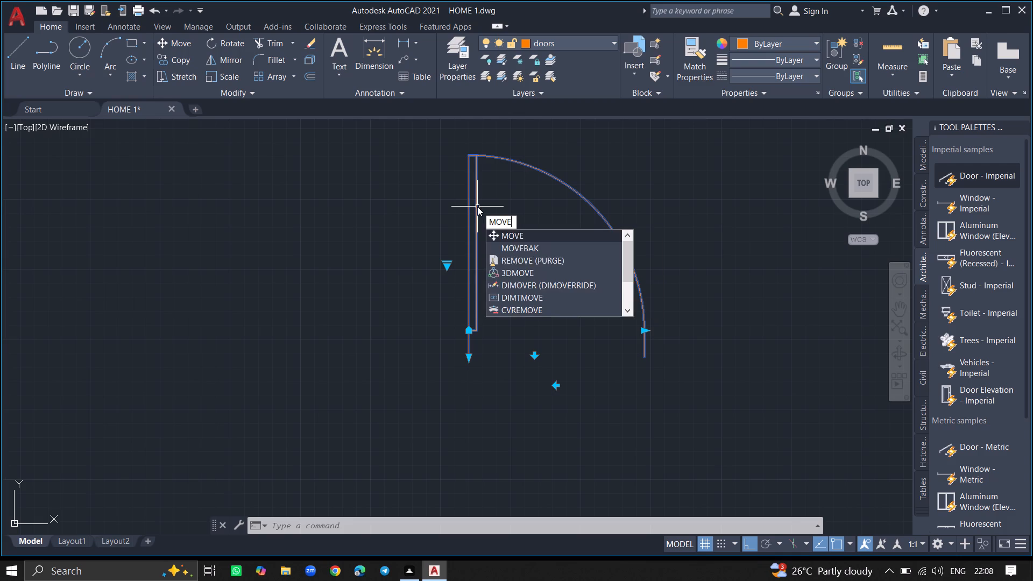
key("Return")
left_click(477, 207)
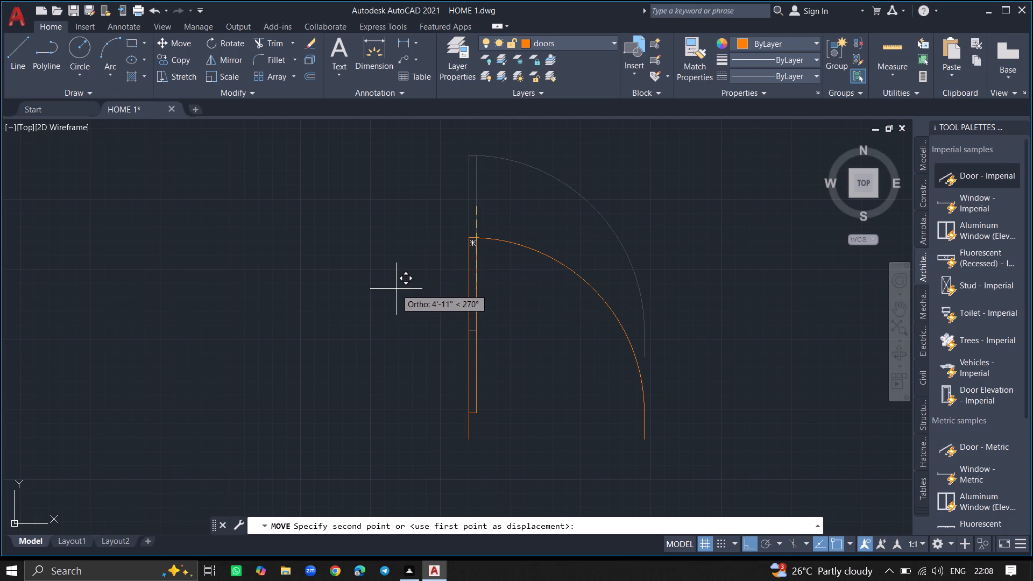
key("F8")
scroll(396, 289, "down", 8, "ctrl")
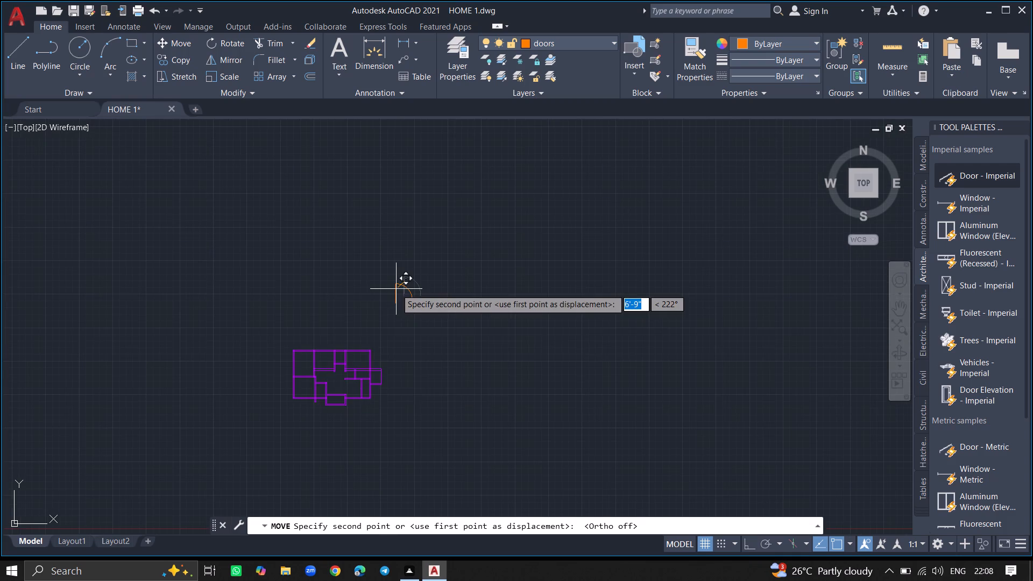
scroll(294, 374, "up", 6, "ctrl")
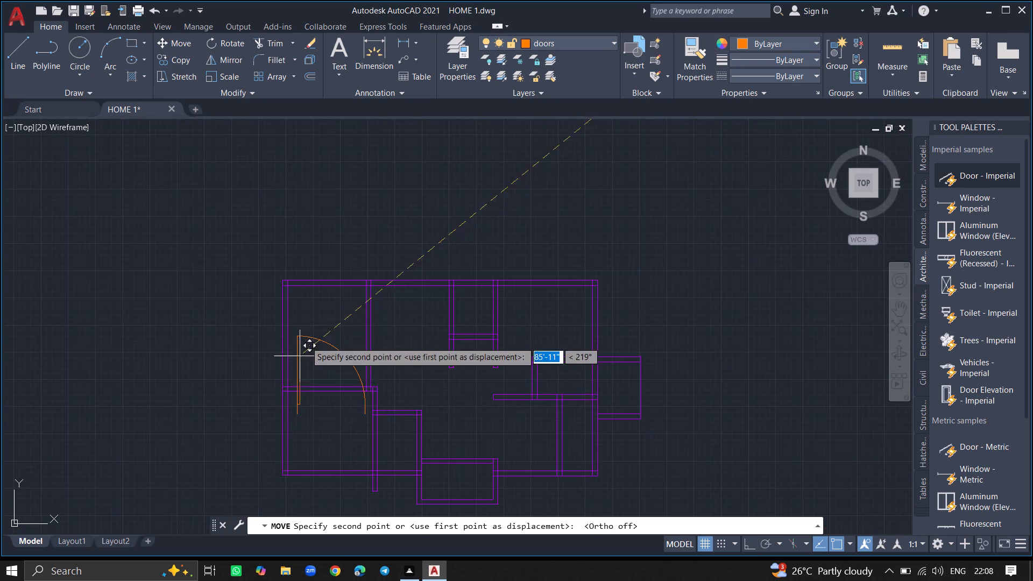
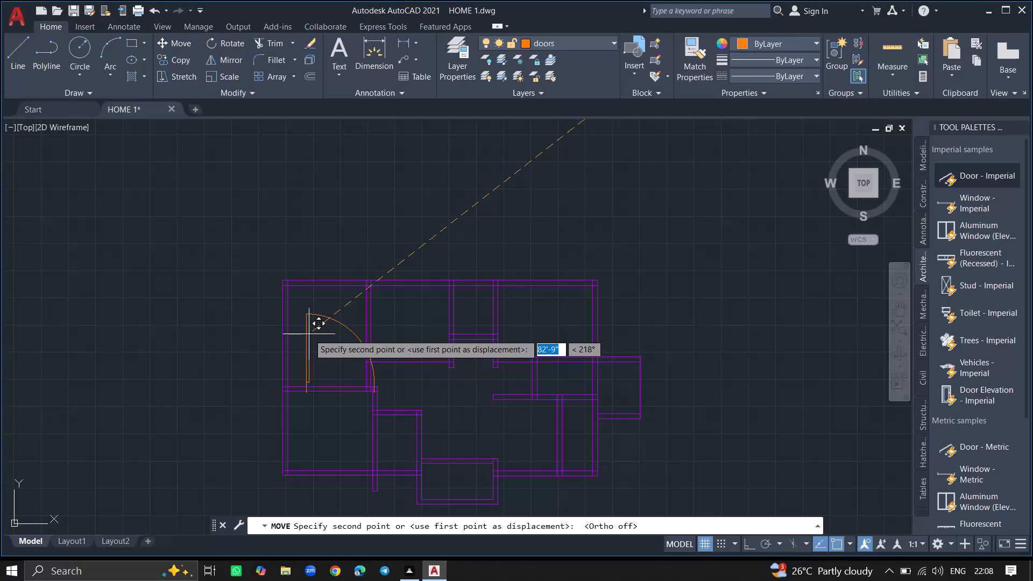
Finish moving the door block into the northeast room, just east of that room's west wall.
scroll(477, 318, "up", 8, "ctrl")
scroll(541, 321, "down", 6, "ctrl")
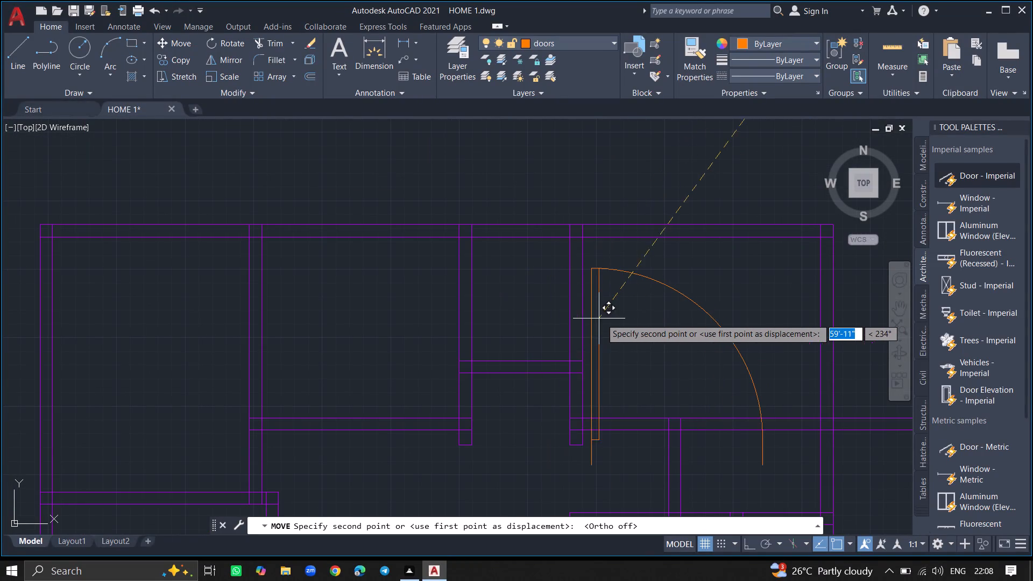
left_click(616, 318)
Scale the door block down freehand from a point on its leaf, to a leaf length of about 2'-3".
left_click(616, 318)
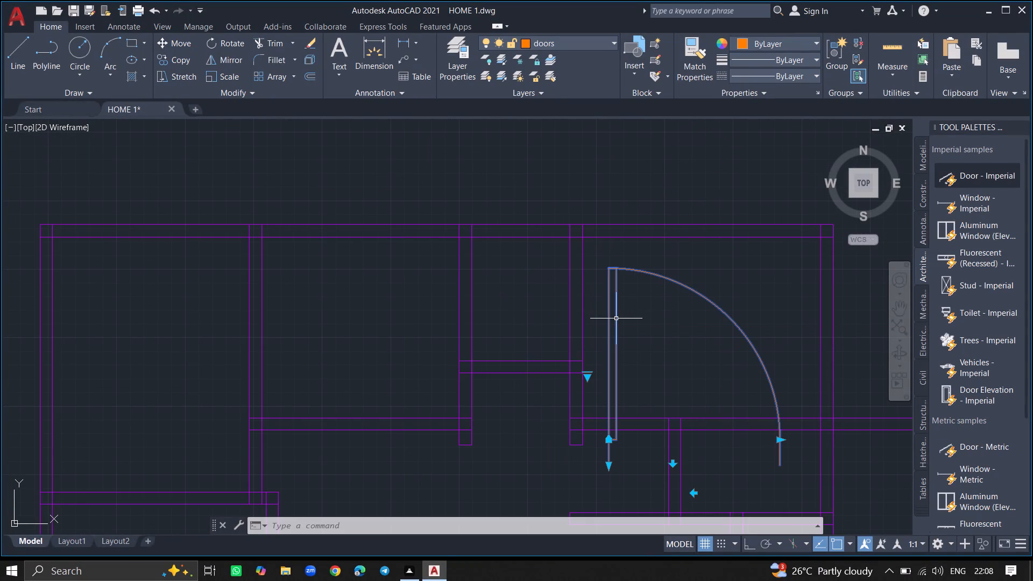
type("SC")
key("Return")
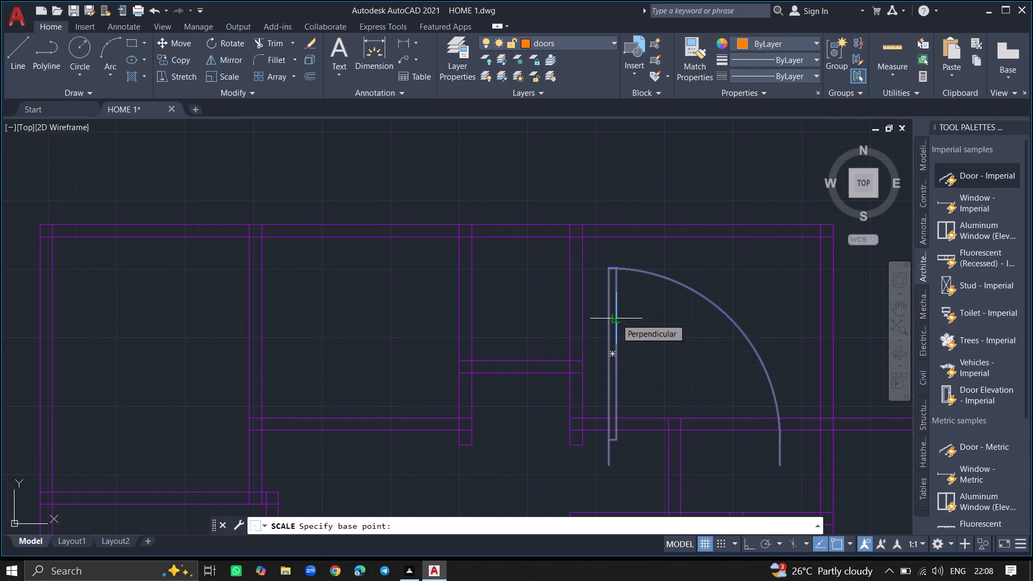
left_click(616, 318)
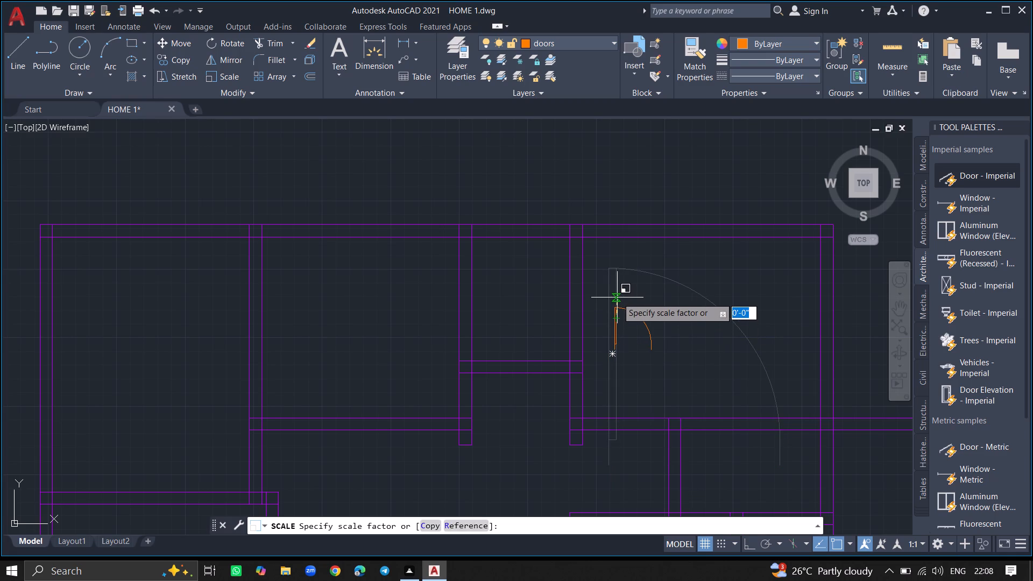
left_click(617, 297)
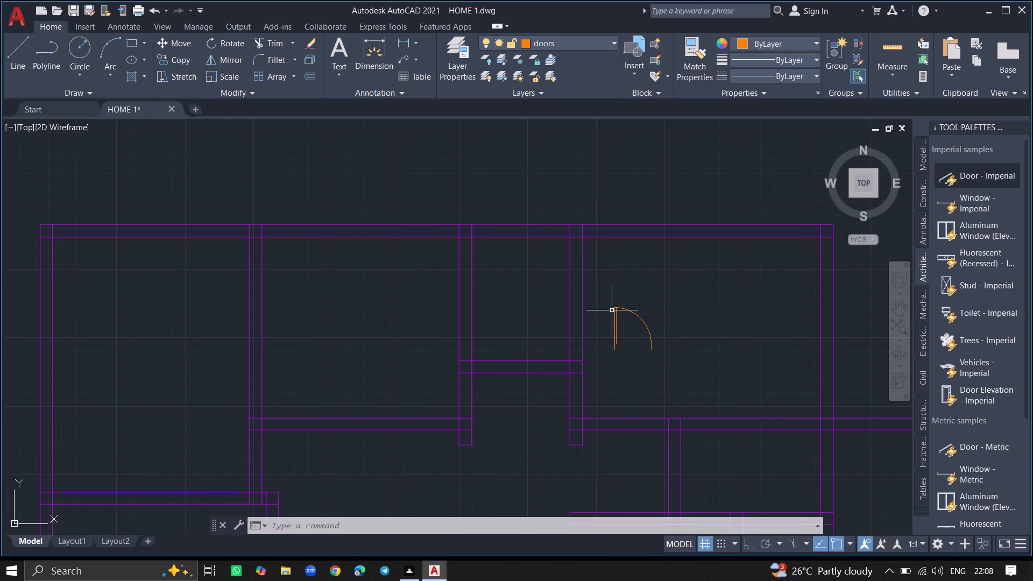
Move the door by its leaf's top end about 5'-5" at 253°, onto the northeast room's south wall beside the west wall.
left_click(617, 307)
type("MOV")
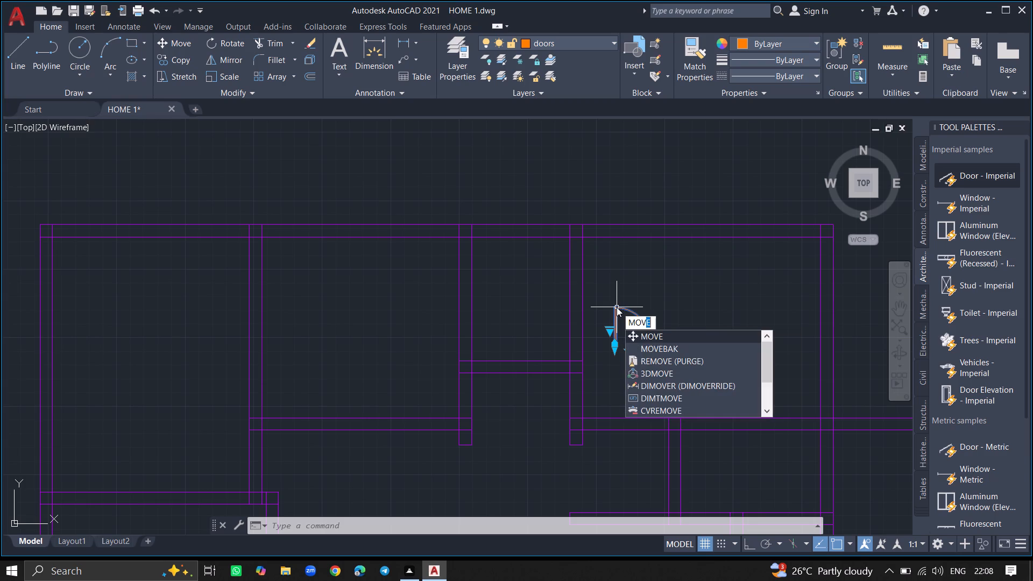
key("w")
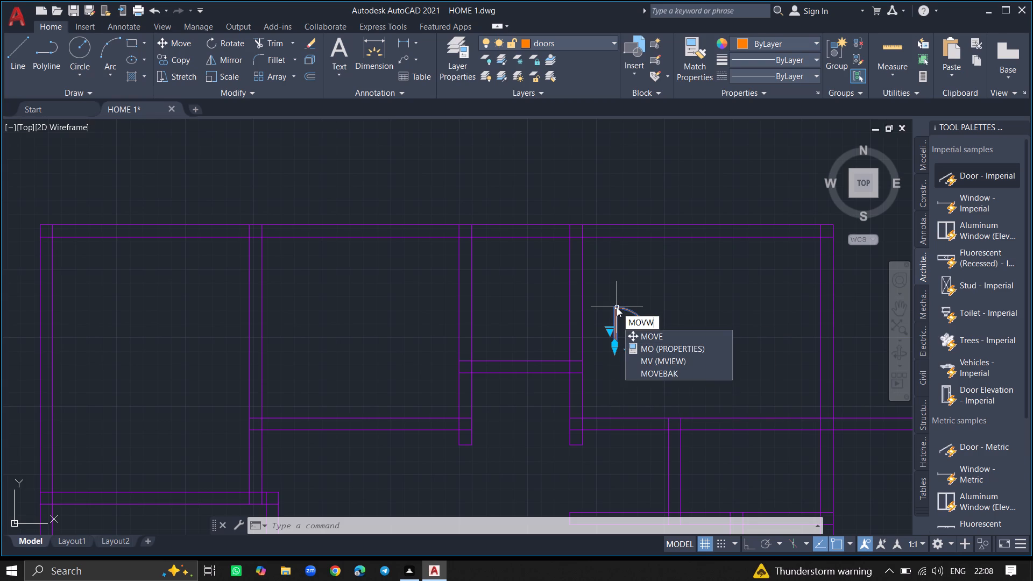
left_click(633, 334)
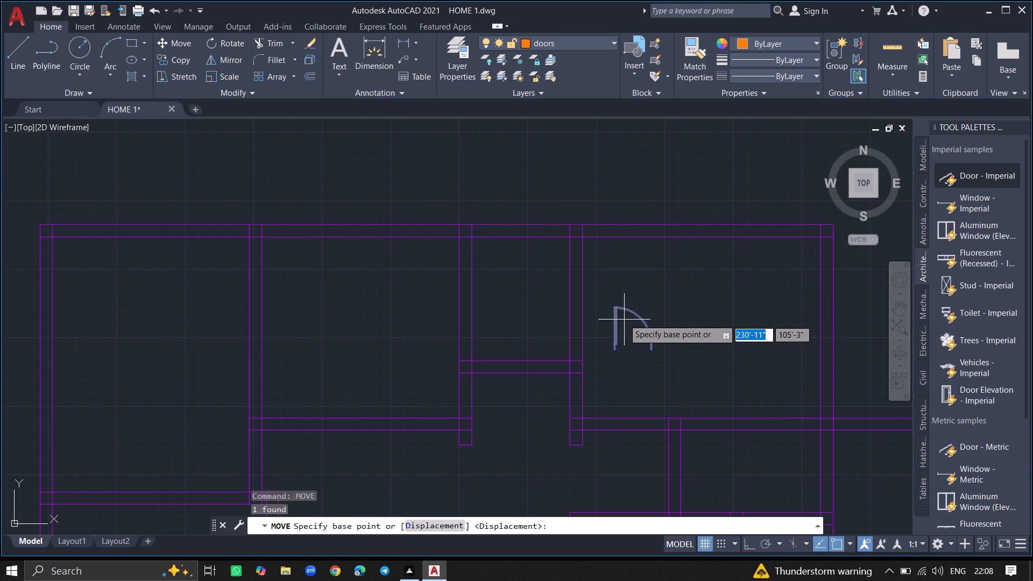
left_click(619, 311)
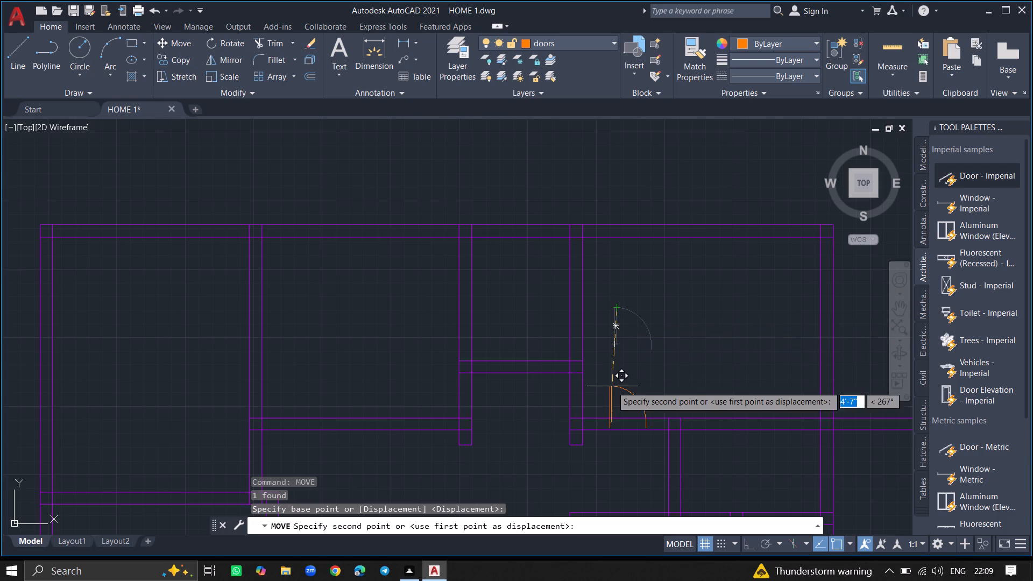
scroll(591, 394, "up", 4, "ctrl")
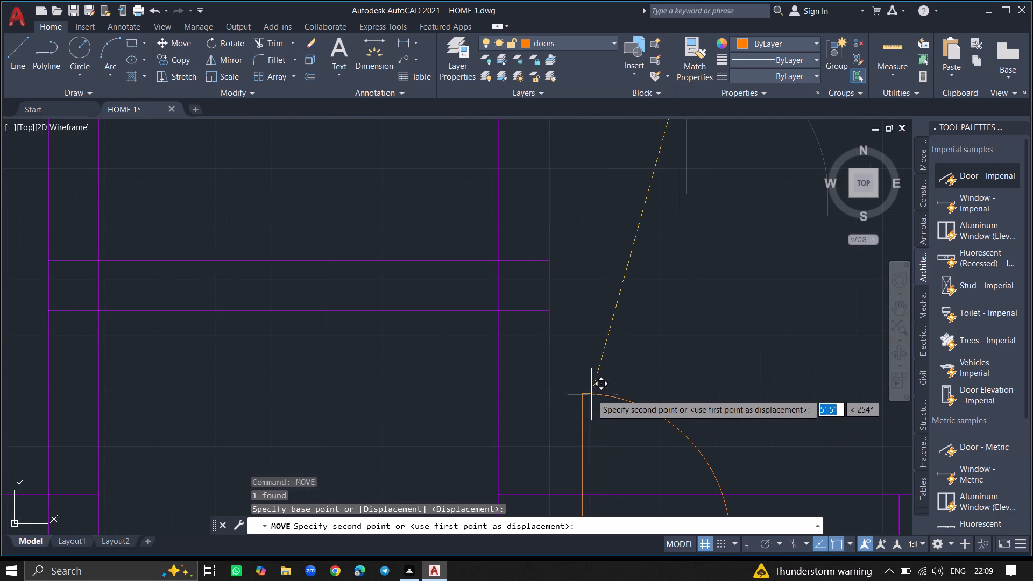
scroll(591, 394, "down", 3, "ctrl")
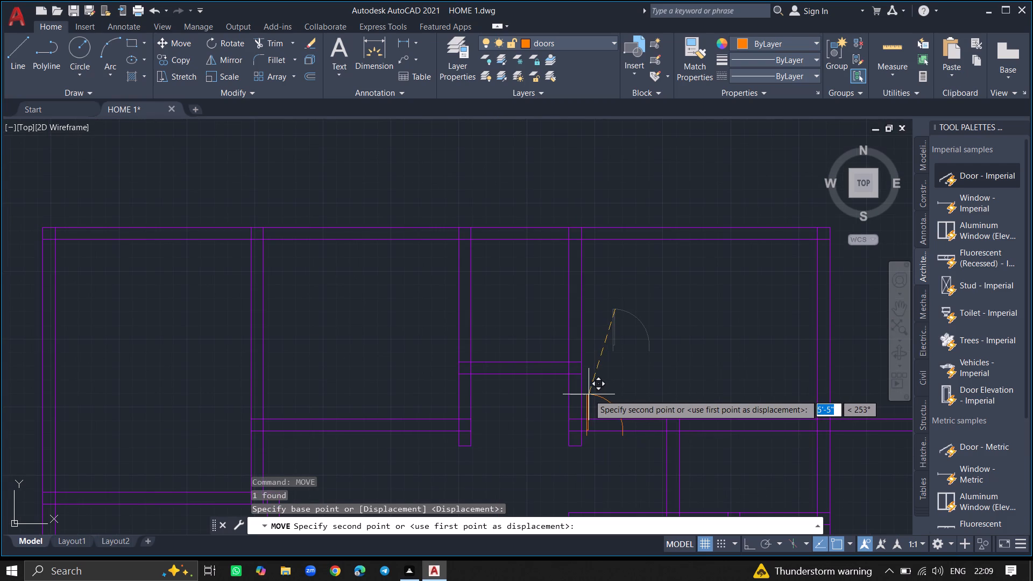
left_click(589, 394)
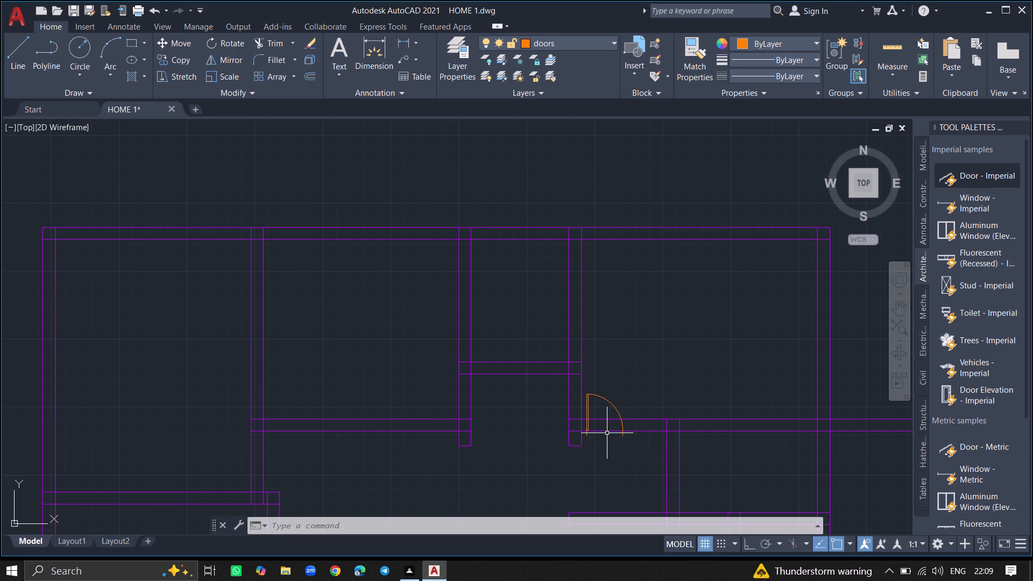
Trim both south wall lines of the northeast room across the door opening.
scroll(607, 433, "up", 2, "ctrl")
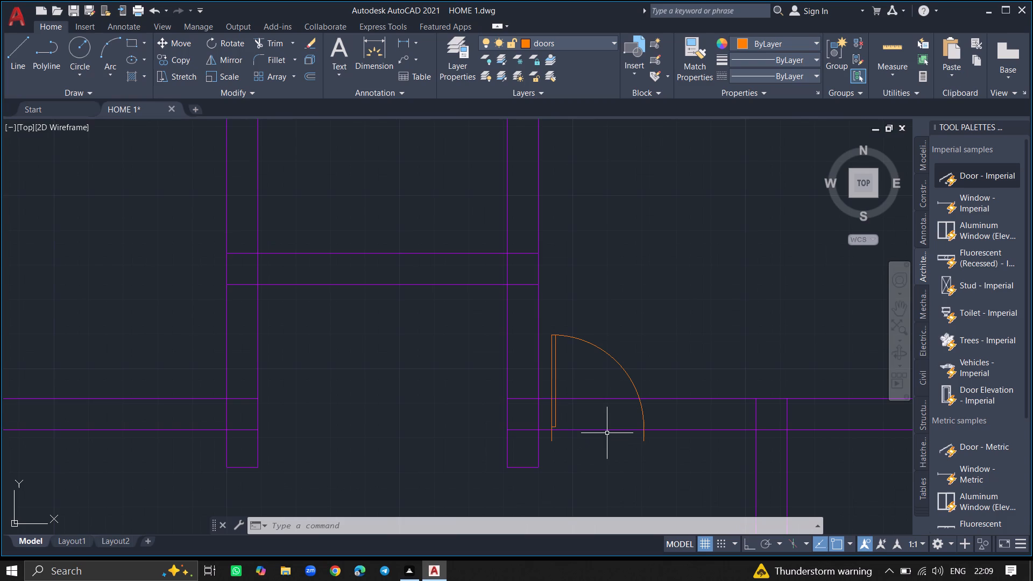
type("TRIM")
key("Return")
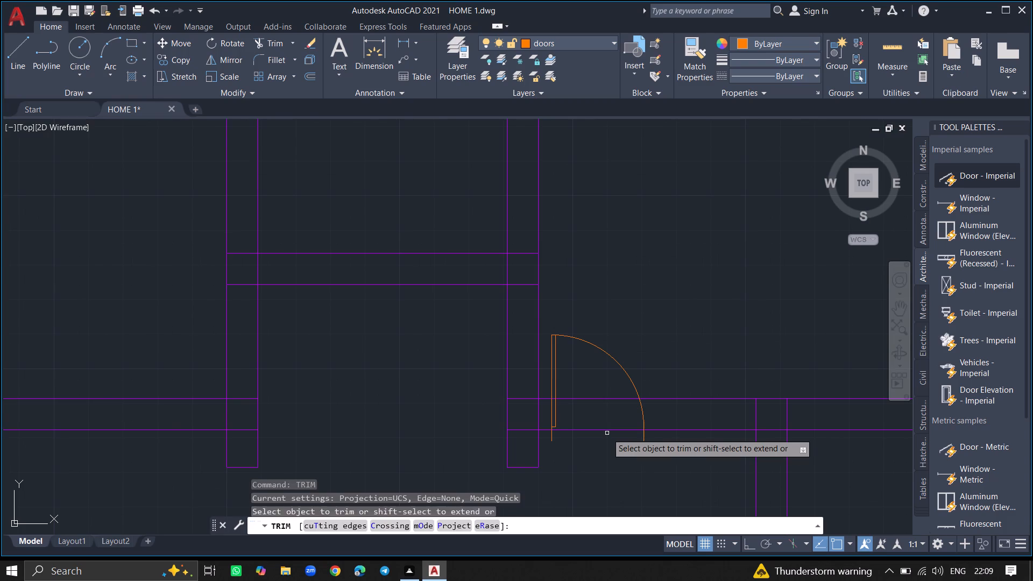
left_click(607, 429)
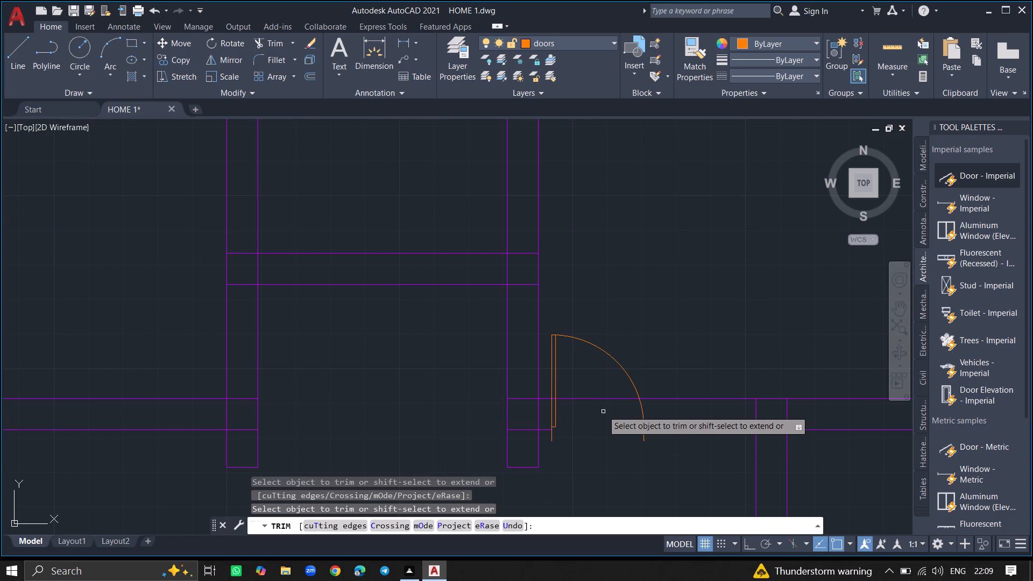
left_click(598, 399)
key("Return")
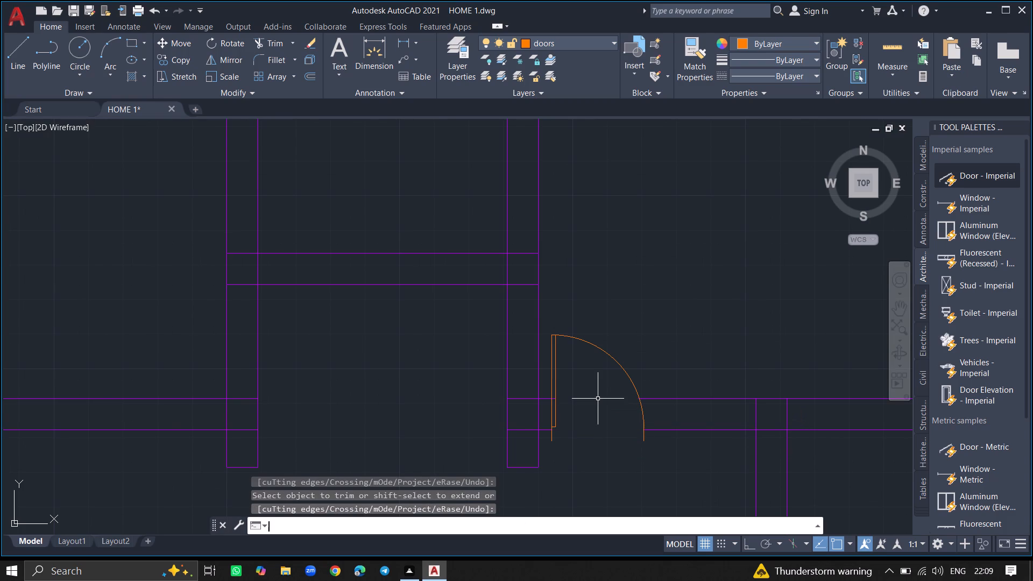
Mirror the northeast room's door about the west edge of its leaf, keeping the source door.
type("MIRROR")
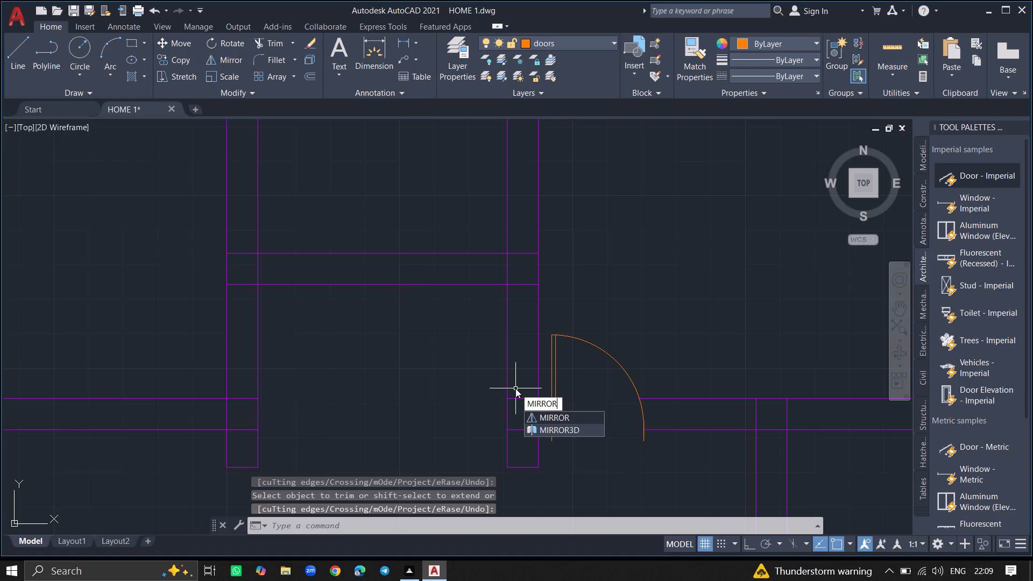
key("Return")
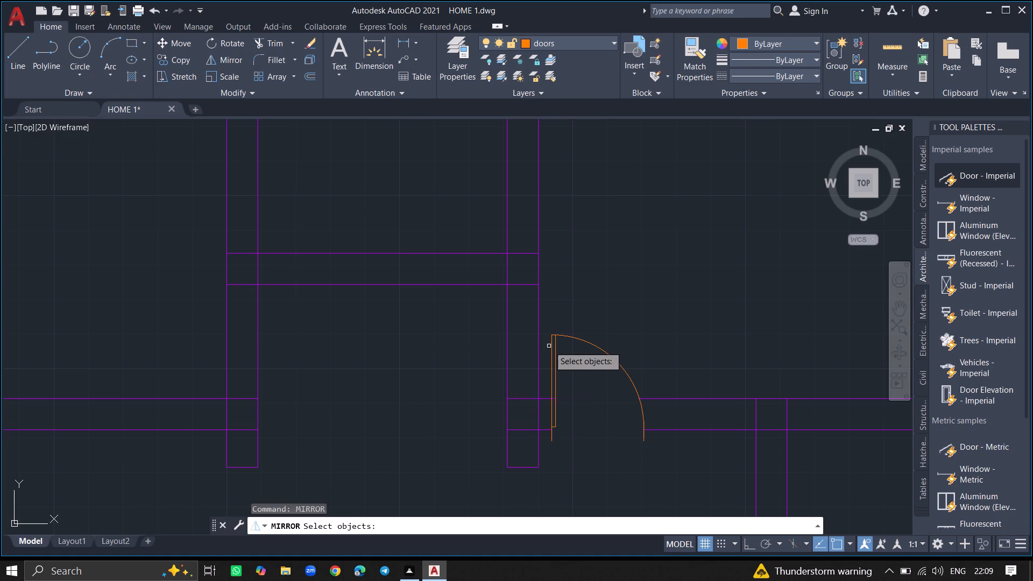
left_click(555, 342)
key("Return")
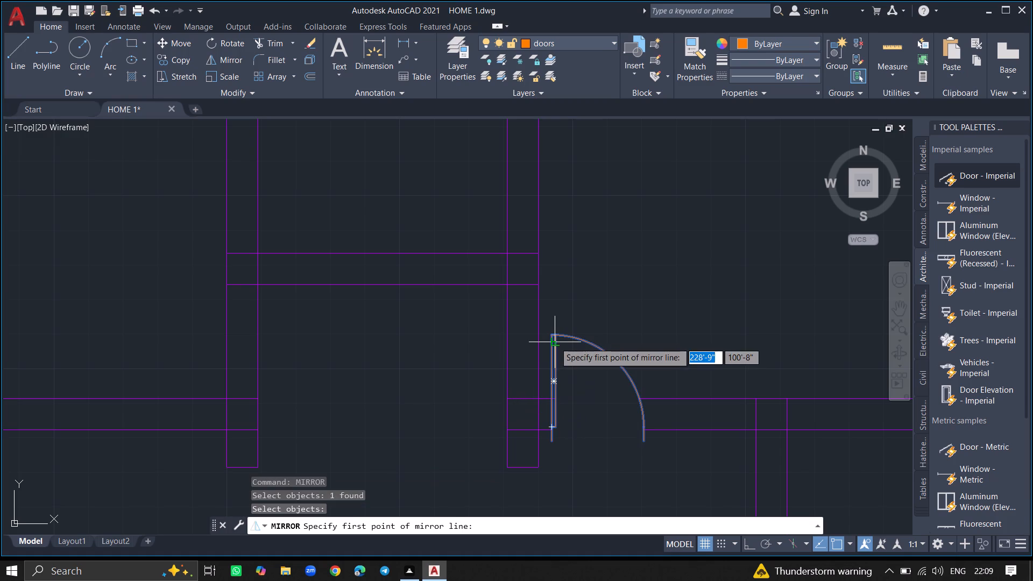
left_click(551, 332)
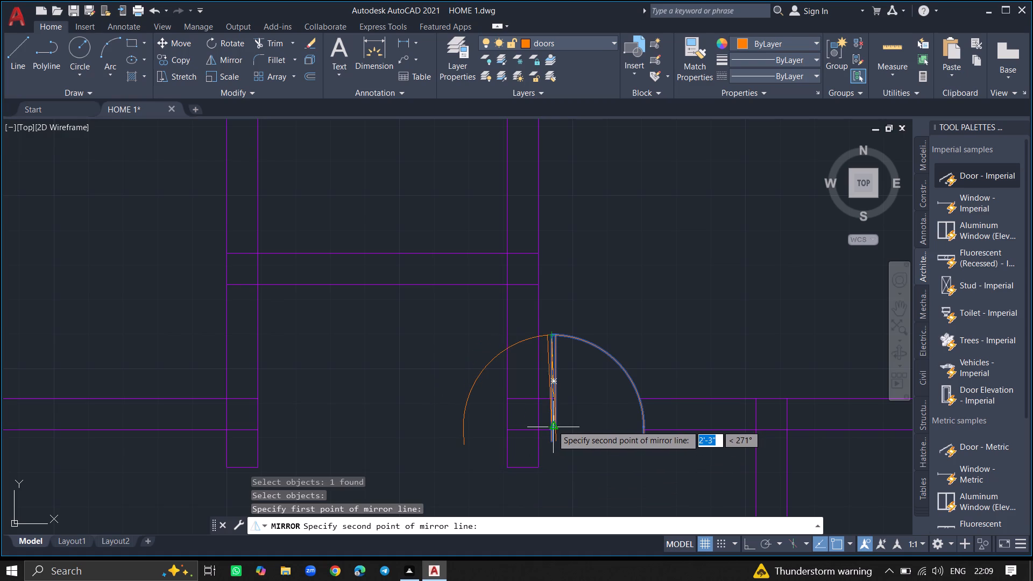
scroll(552, 425, "up", 7, "ctrl")
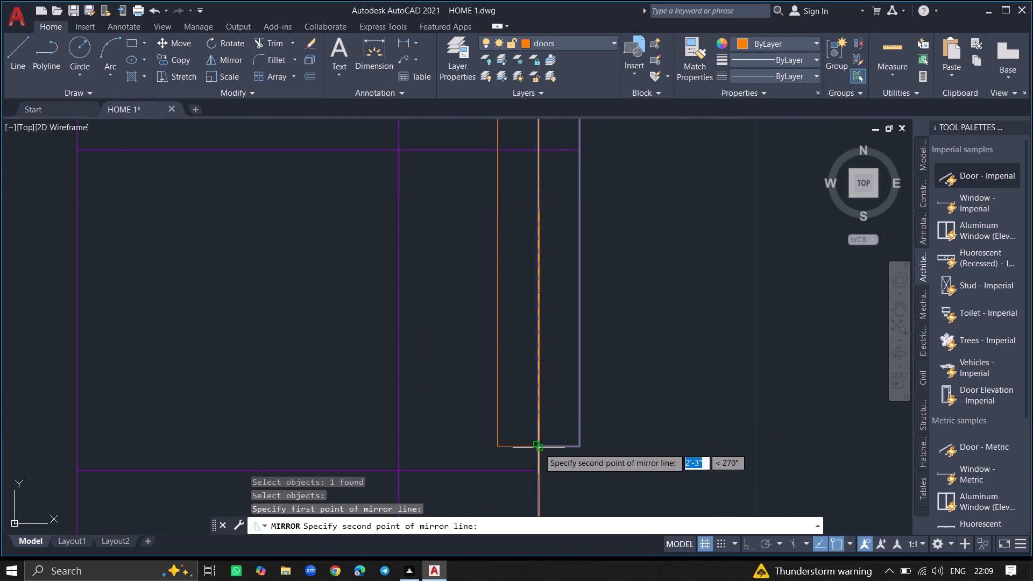
left_click(539, 448)
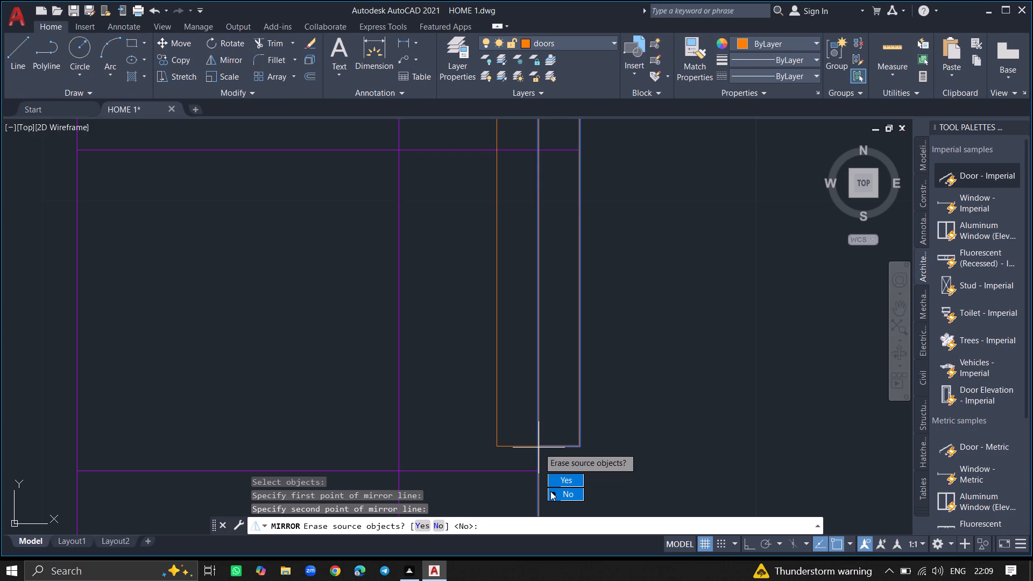
left_click_drag(550, 491, 539, 448)
Move the mirrored door about 8'-2" west, onto the south wall of the second room from the west, near its east wall.
scroll(473, 353, "down", 2, "ctrl")
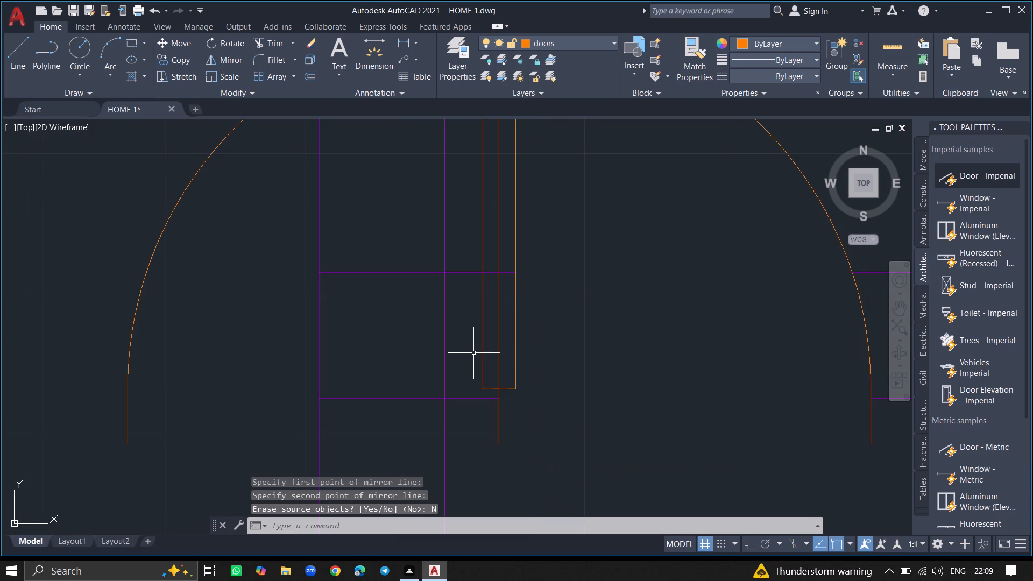
scroll(473, 353, "down", 2, "ctrl")
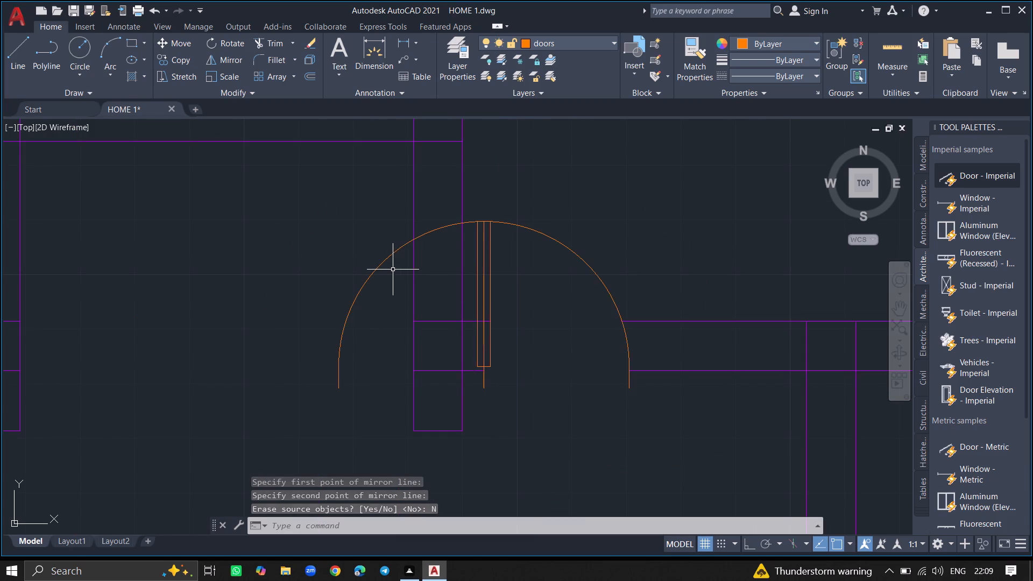
left_click(382, 263)
type("MOVE")
key("Return")
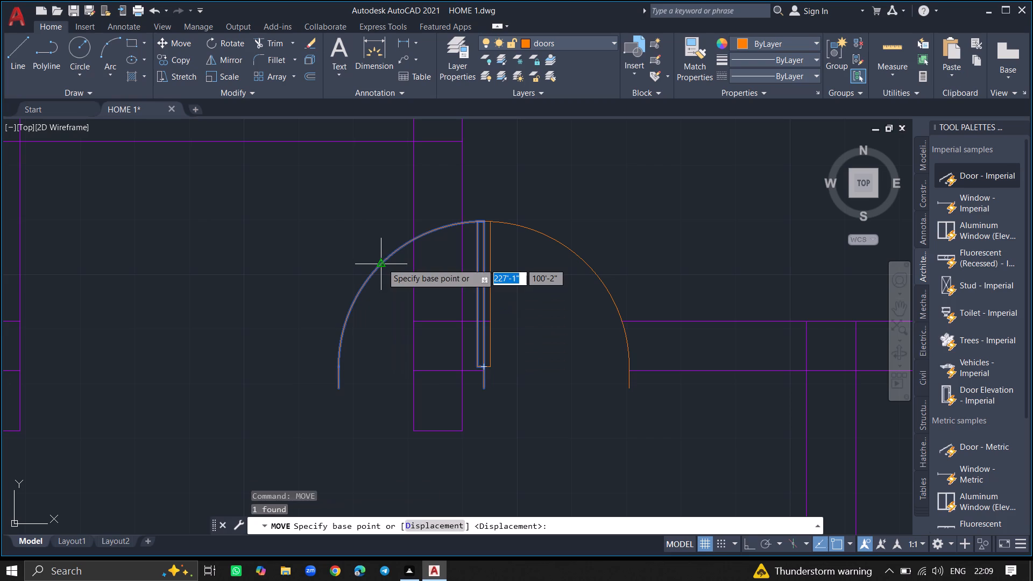
left_click(382, 263)
scroll(197, 247, "down", 2, "ctrl")
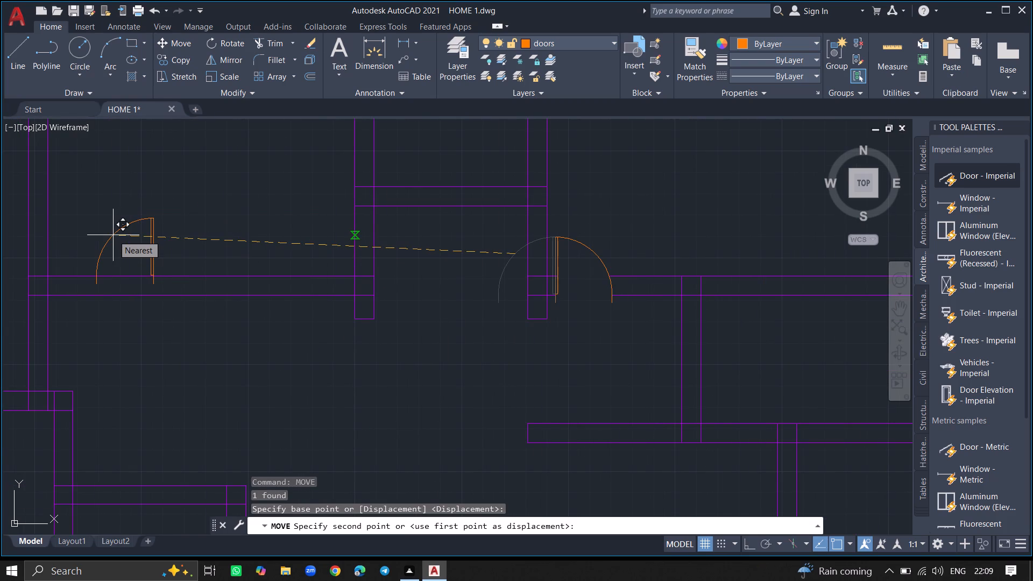
scroll(113, 235, "down", 6, "ctrl")
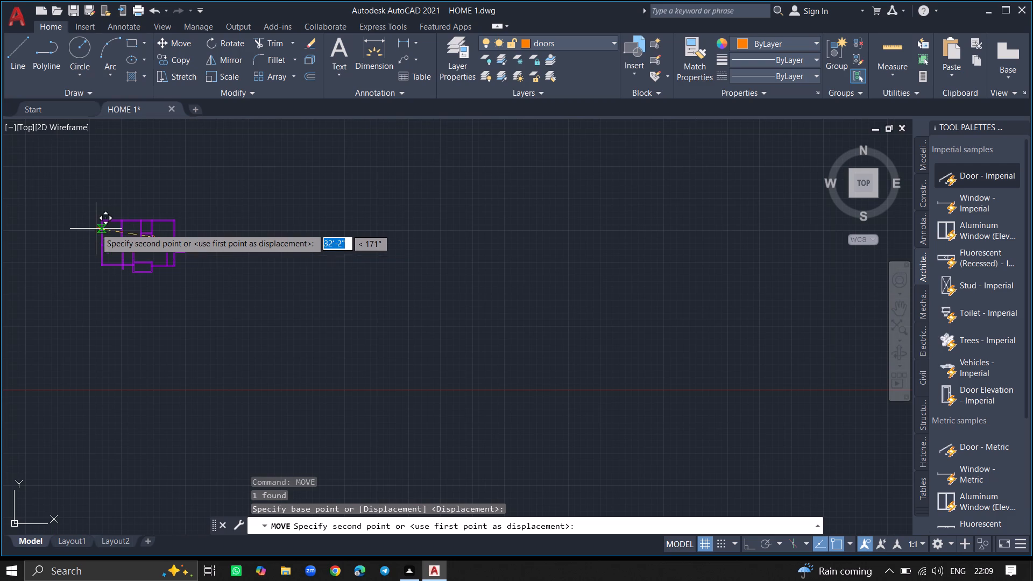
scroll(90, 227, "up", 5, "ctrl")
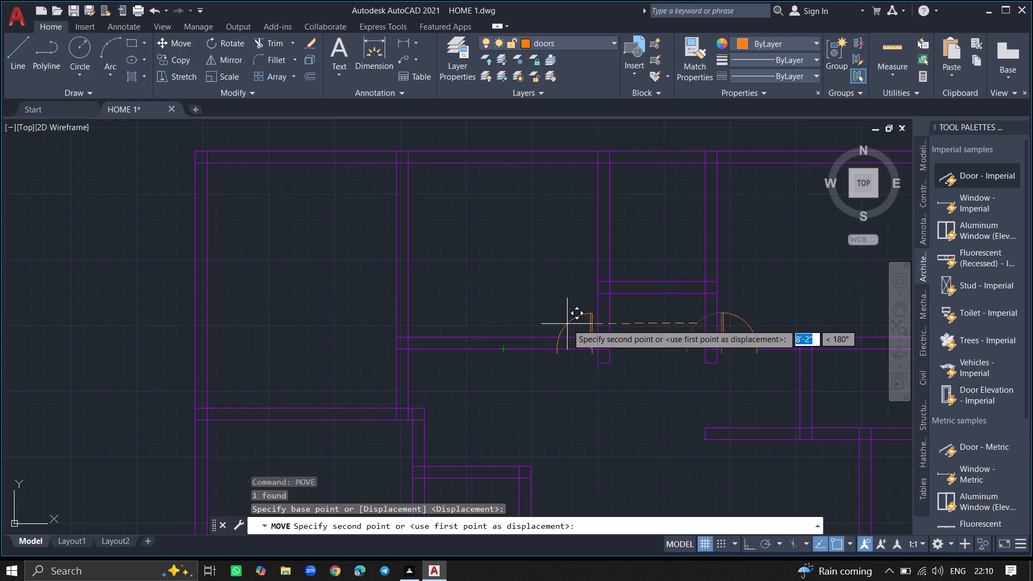
scroll(567, 324, "up", 7, "ctrl")
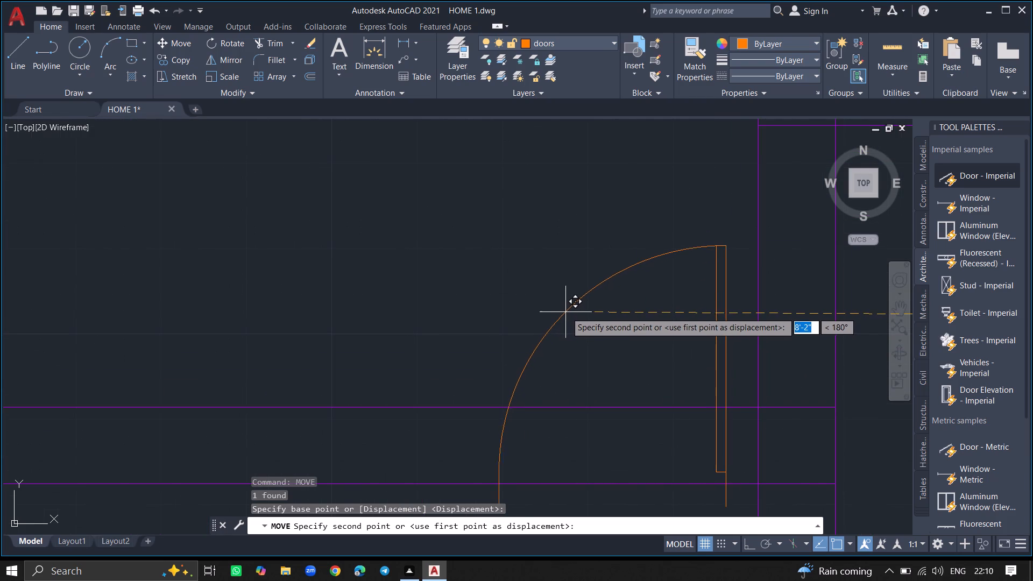
left_click(568, 313)
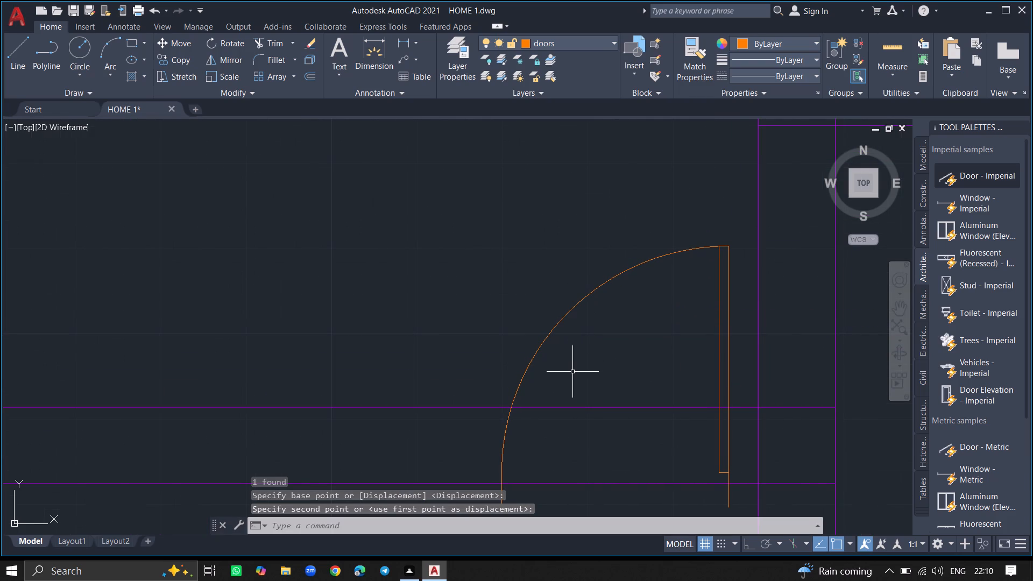
Trim both south wall lines of the second room from the west across its door opening.
type("TRIM")
key("Return")
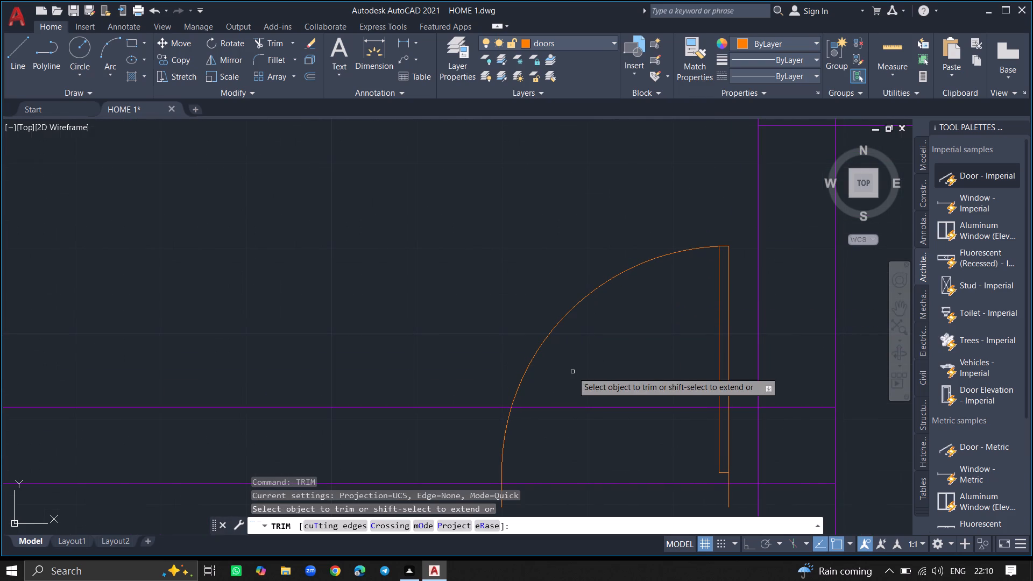
left_click(579, 408)
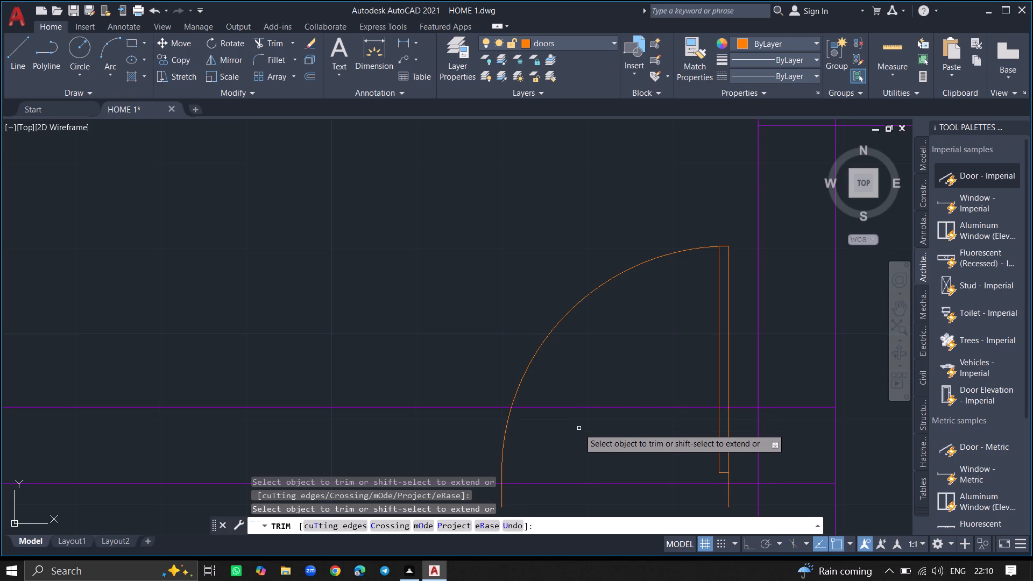
left_click(575, 407)
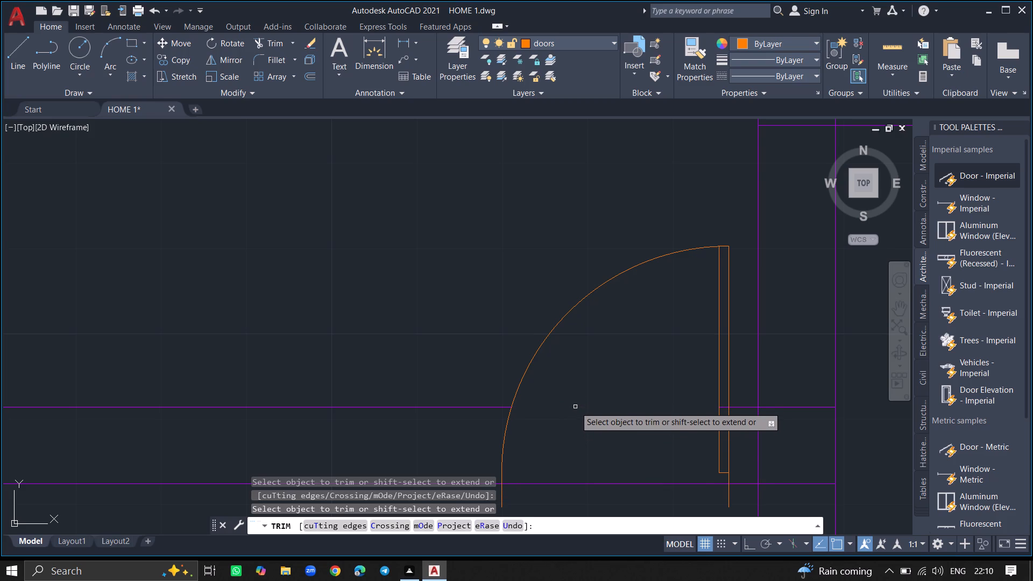
left_click(579, 484)
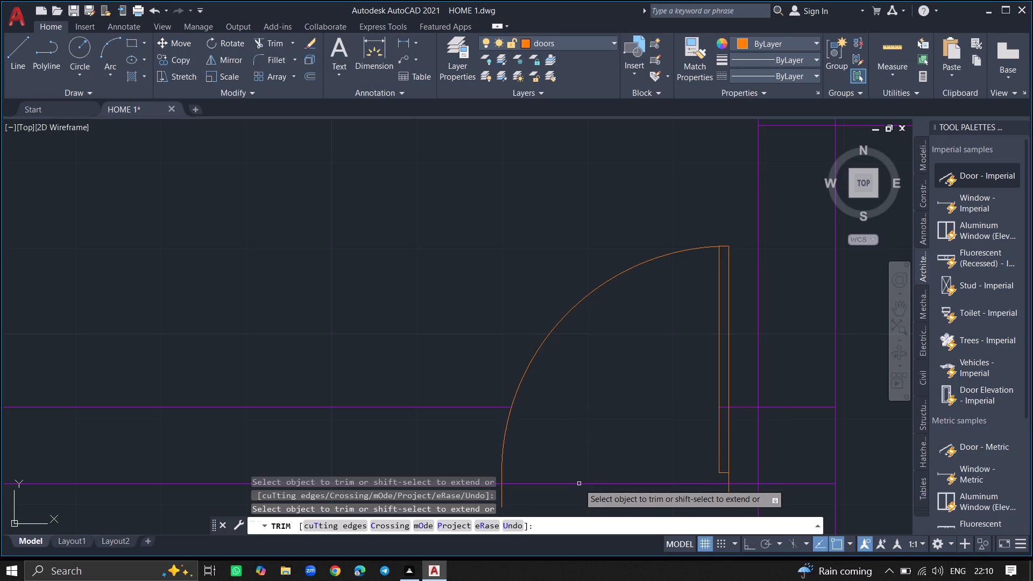
left_click(579, 484)
key("Return")
Save the drawing.
scroll(579, 484, "down", 2, "ctrl")
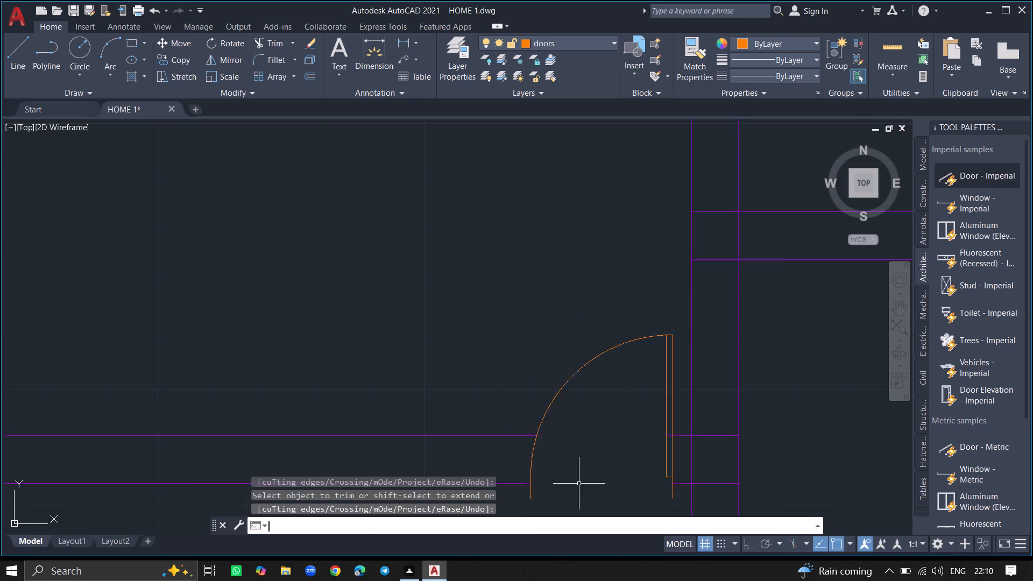
scroll(579, 484, "down", 3, "ctrl")
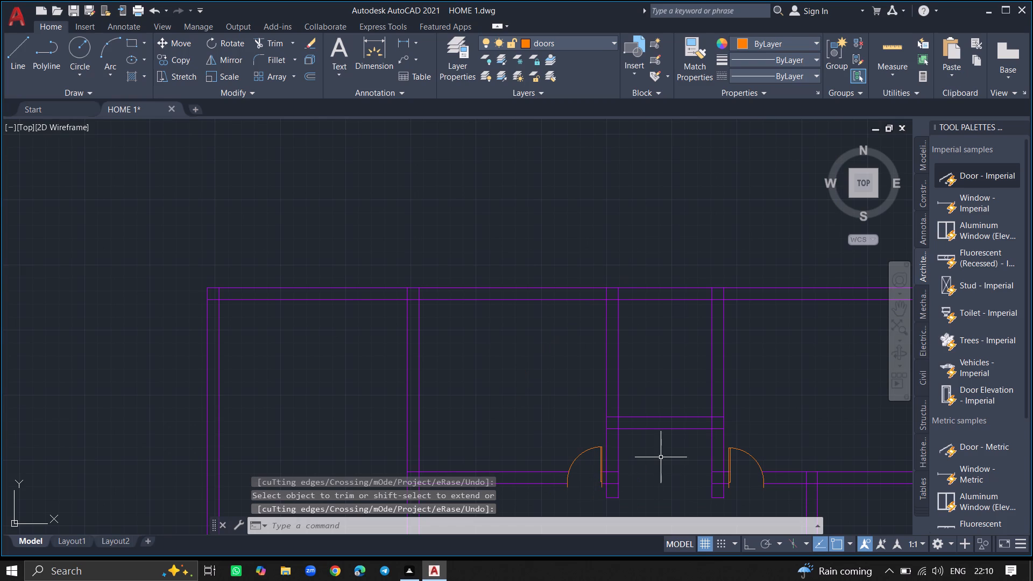
scroll(661, 457, "down", 2, "ctrl")
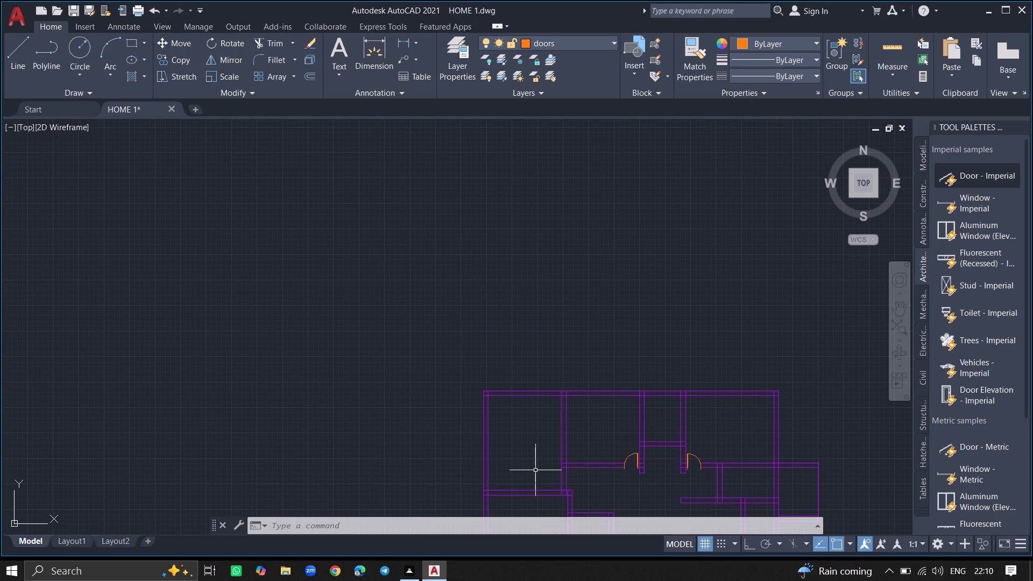
scroll(535, 470, "down", 2, "ctrl")
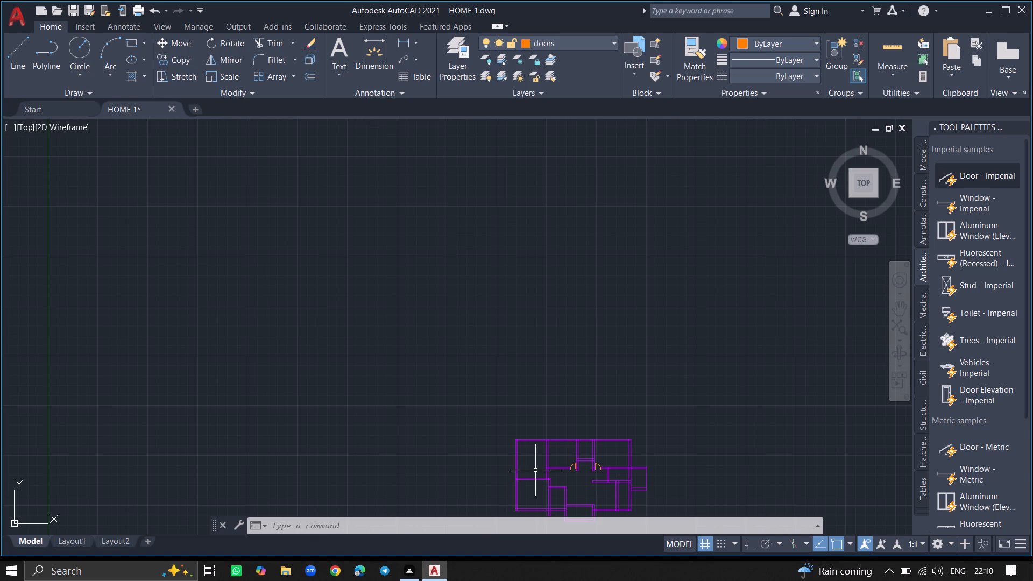
key("ctrl+s")
key("ctrl+s")
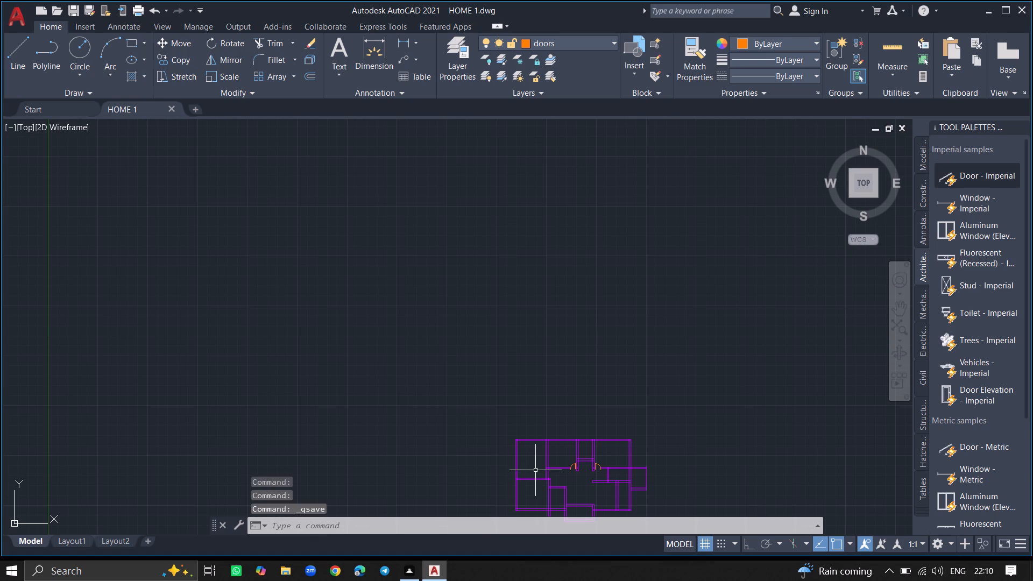
Copy the door of the second room from the west by its leaf's top end into the middle of the southwest room.
scroll(535, 489, "up", 5, "ctrl")
scroll(535, 489, "down", 6, "ctrl")
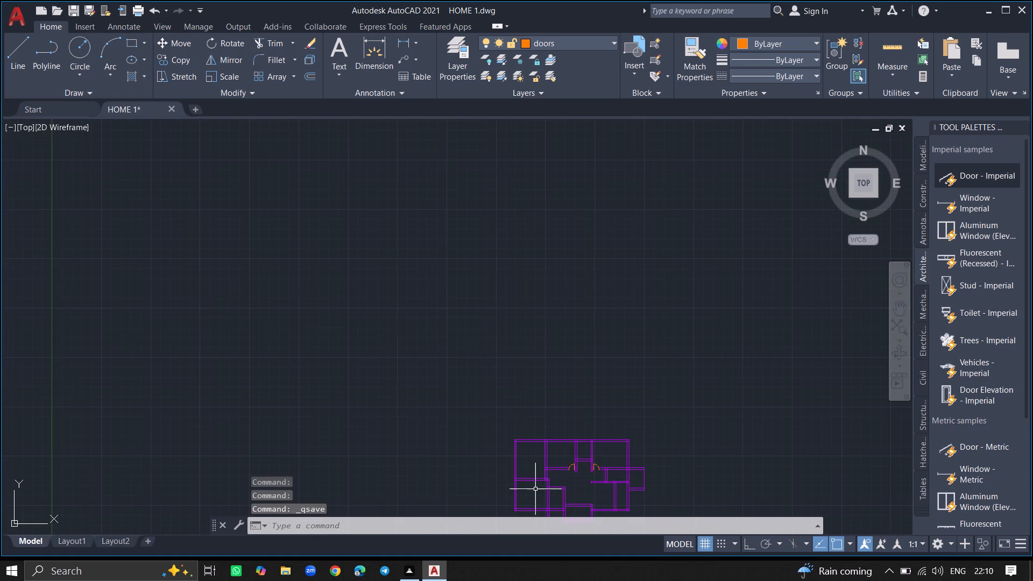
scroll(535, 489, "down", 2, "ctrl")
scroll(538, 510, "up", 5, "ctrl")
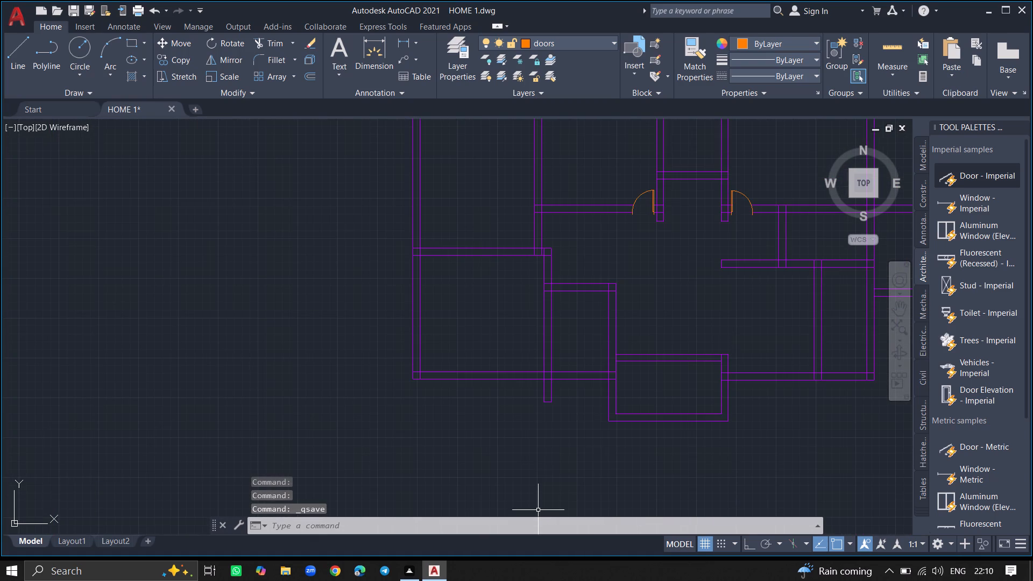
left_click(646, 193)
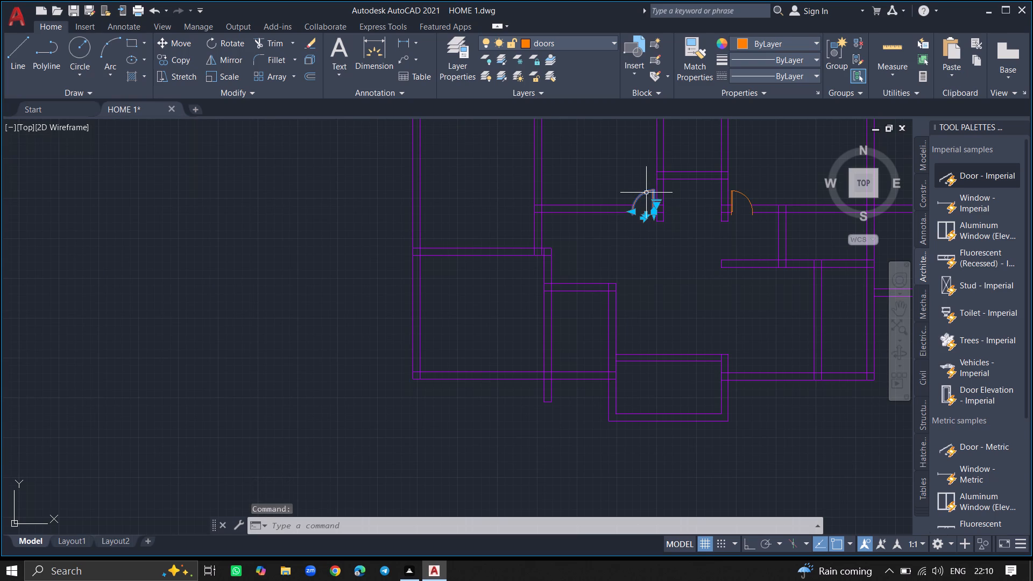
type("COPY")
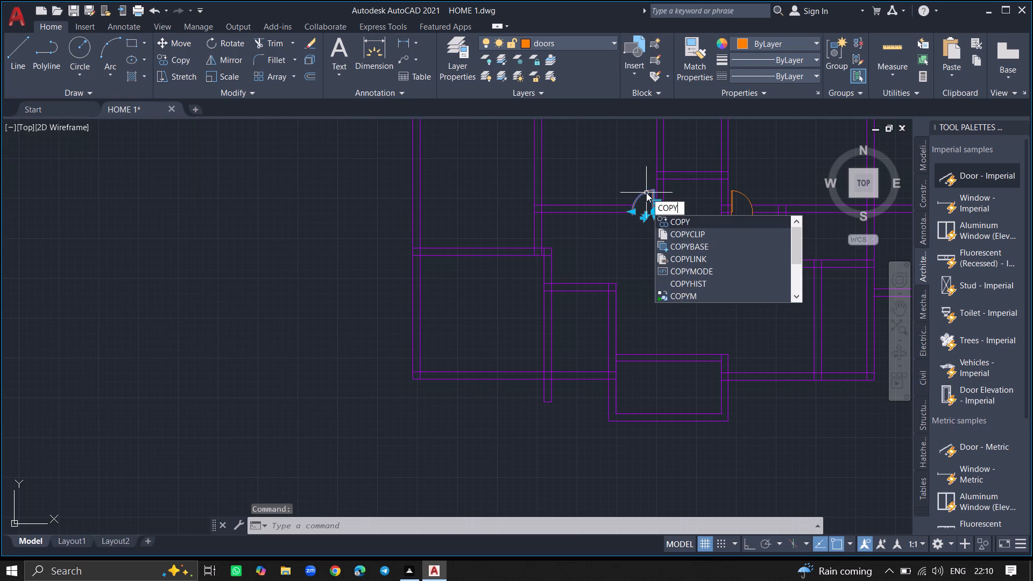
key("Return")
left_click(646, 193)
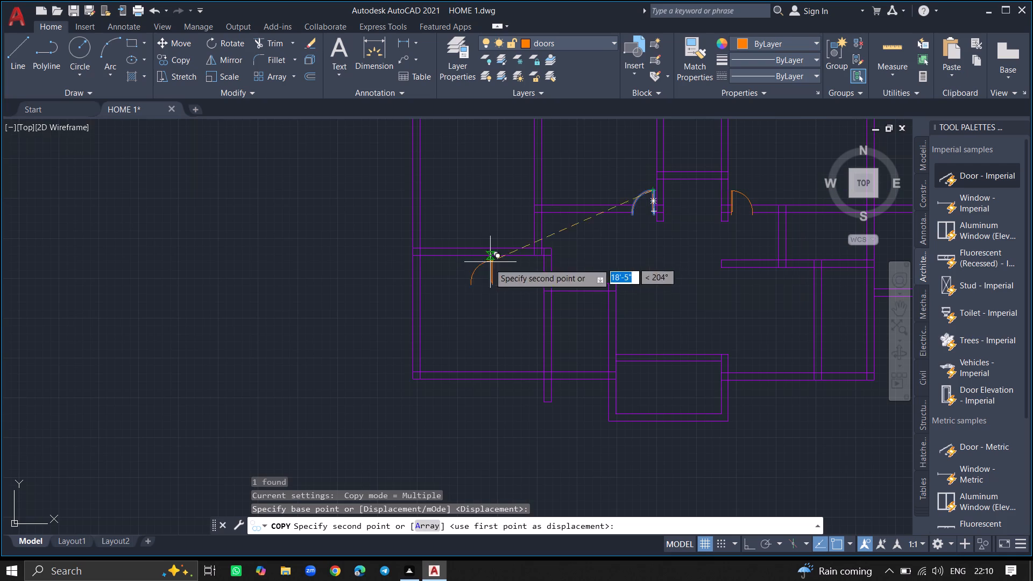
left_click(482, 291)
key("Escape")
Rotate the copied door 90° counterclockwise about its leaf's top end, using Ortho mode.
scroll(482, 291, "up", 2, "ctrl")
left_click(482, 291)
type("ROTATE")
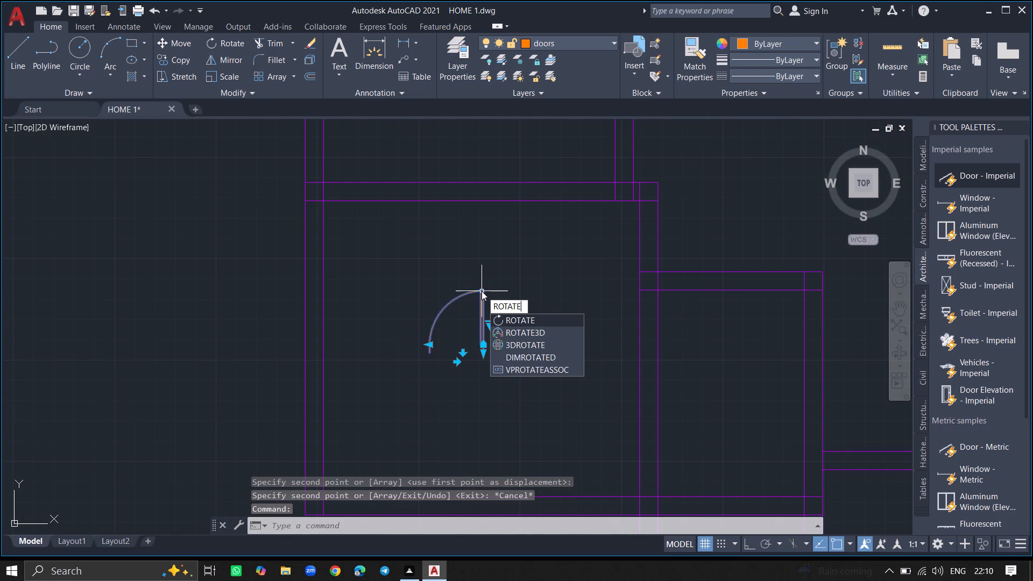
key("Return")
left_click(482, 291)
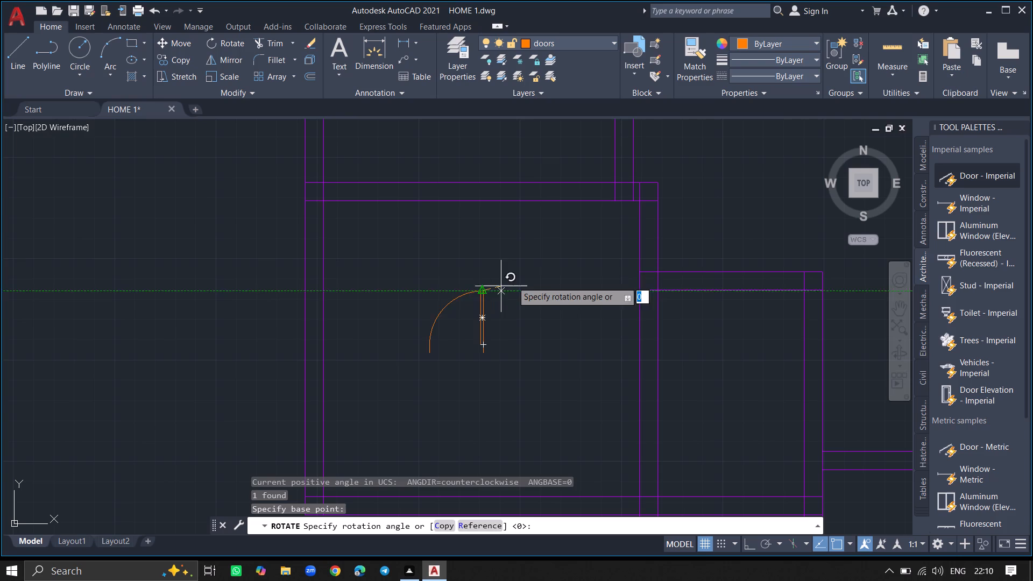
key("F8")
left_click(490, 214)
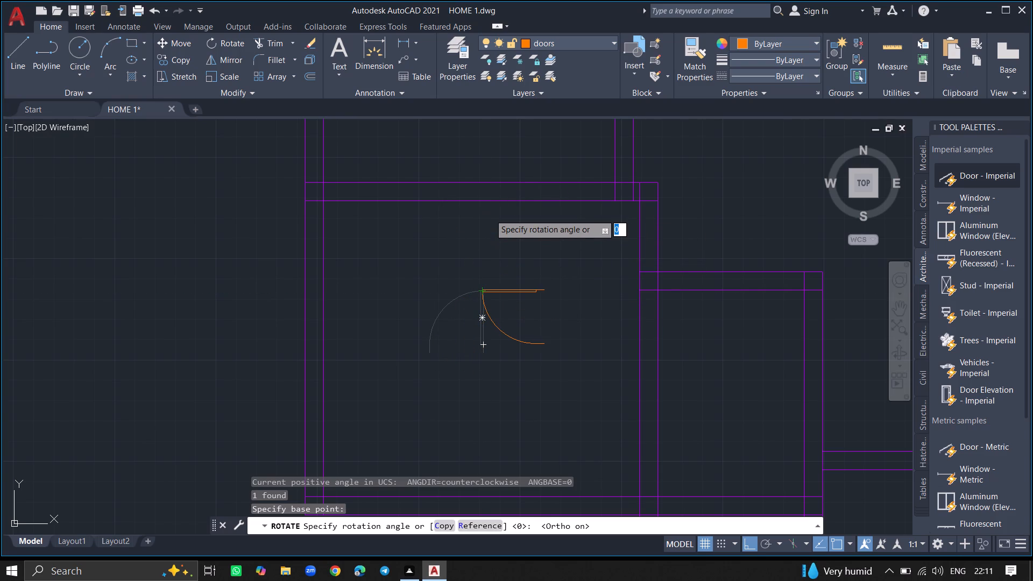
With Ortho off, move the rotated door by its leaf's midpoint about 6'-1" at 36°, onto the southwest room's east wall near its north end.
left_click(506, 291)
type("MOVE")
key("Return")
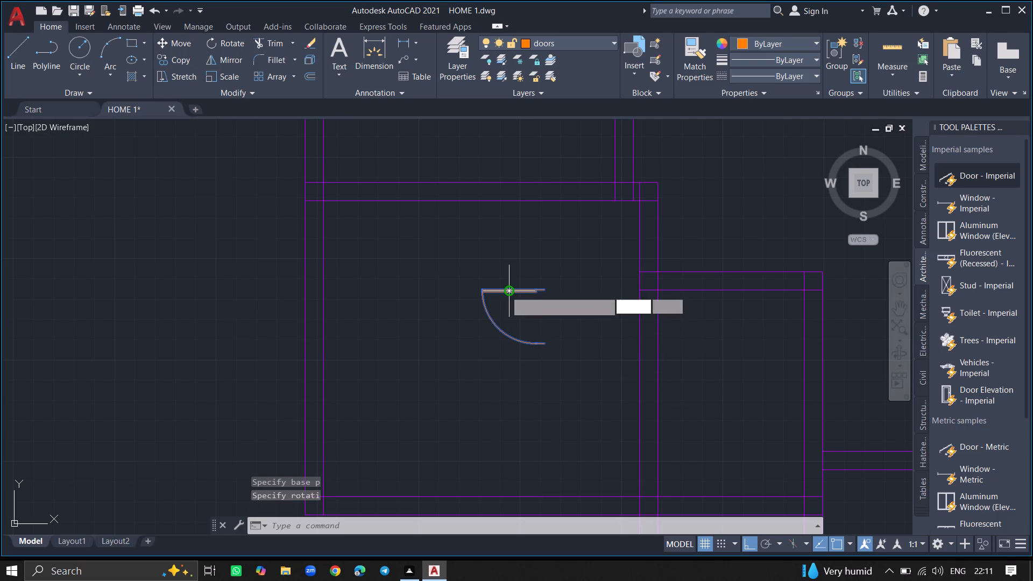
left_click(506, 291)
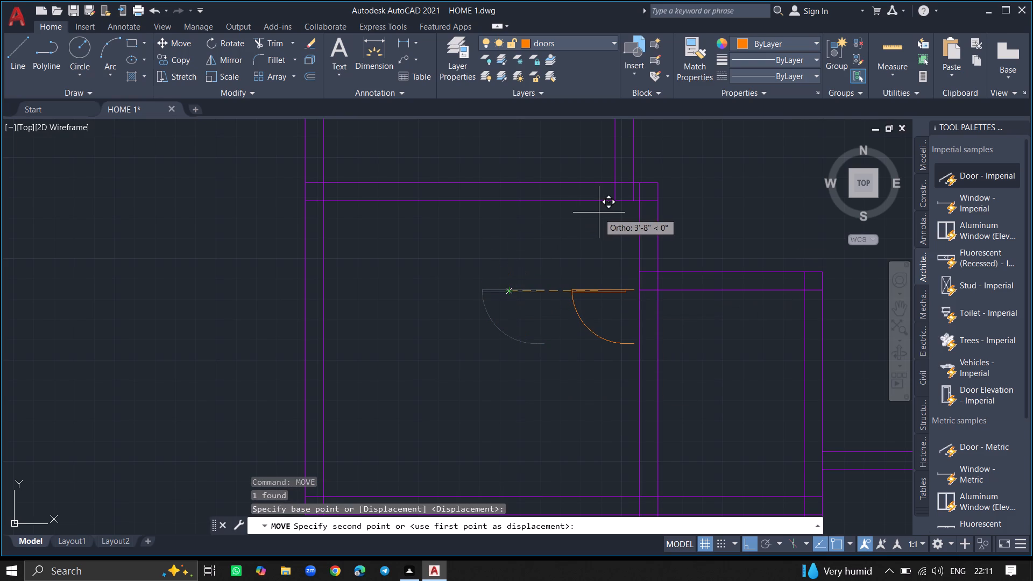
key("F8")
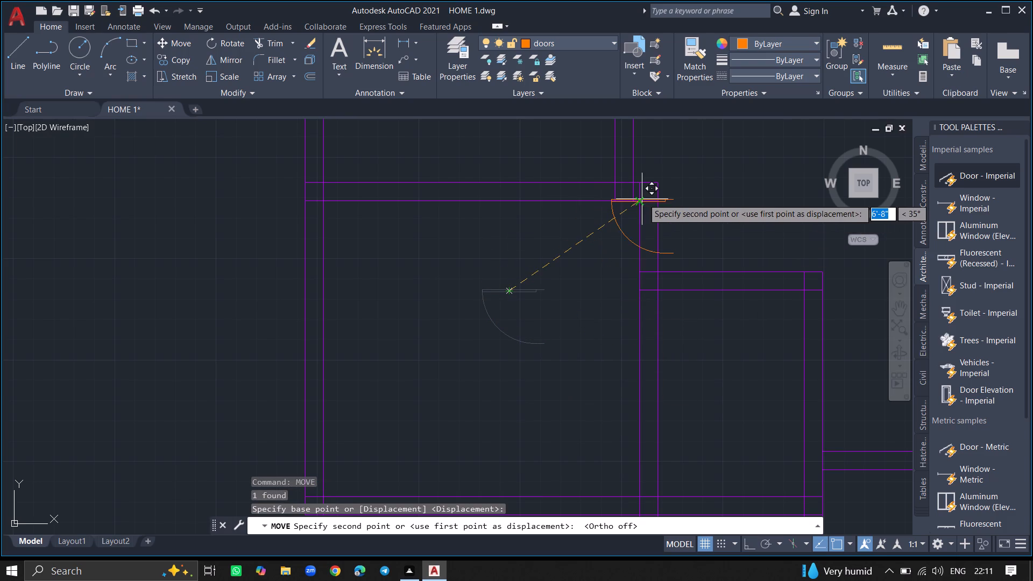
scroll(643, 198, "up", 6, "ctrl")
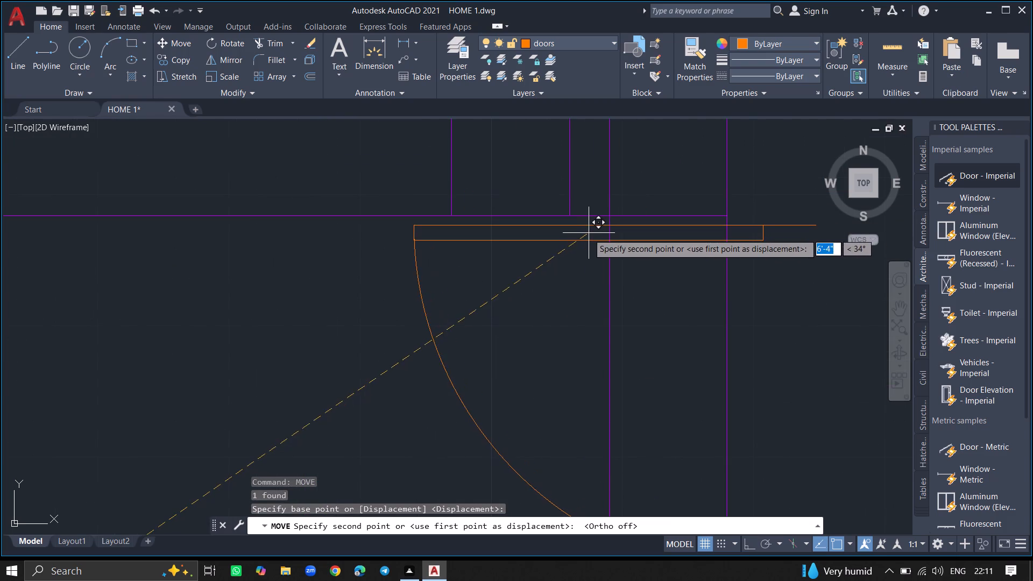
left_click(542, 236)
scroll(619, 290, "down", 6, "ctrl")
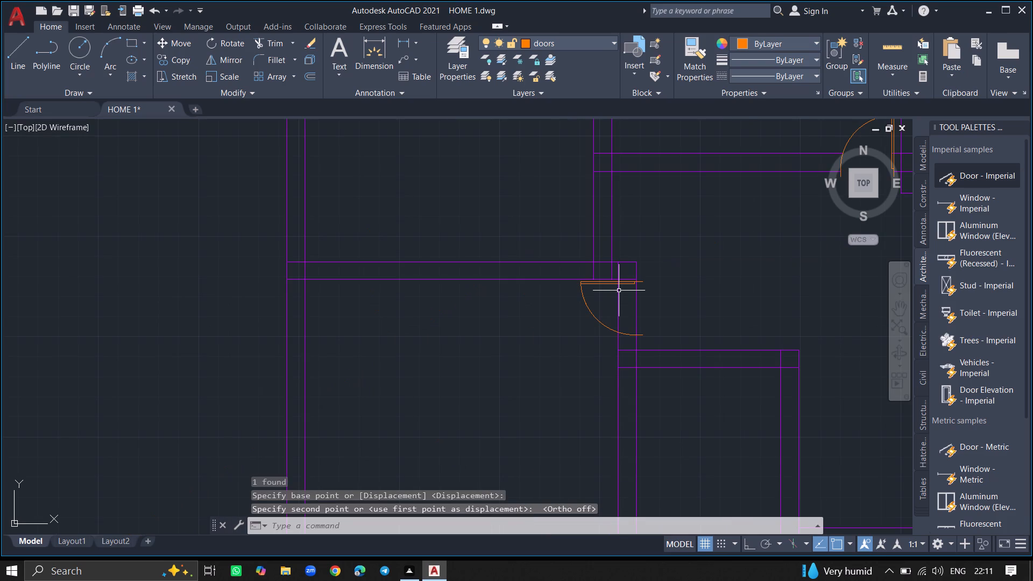
Trim both east wall lines of the southwest room across the door opening.
type("TRIM")
key("Return")
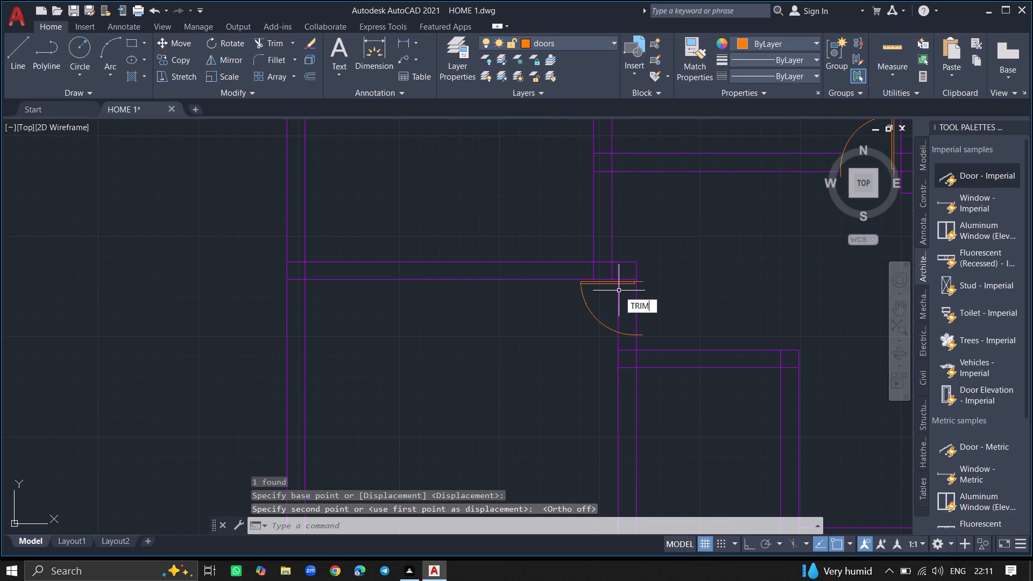
left_click(619, 299)
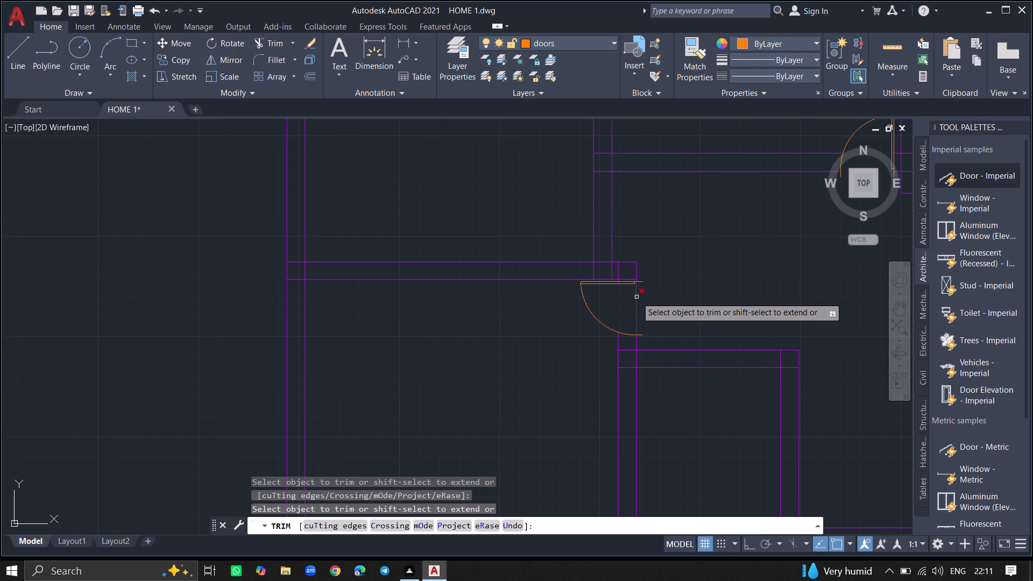
left_click(636, 297)
key("Return")
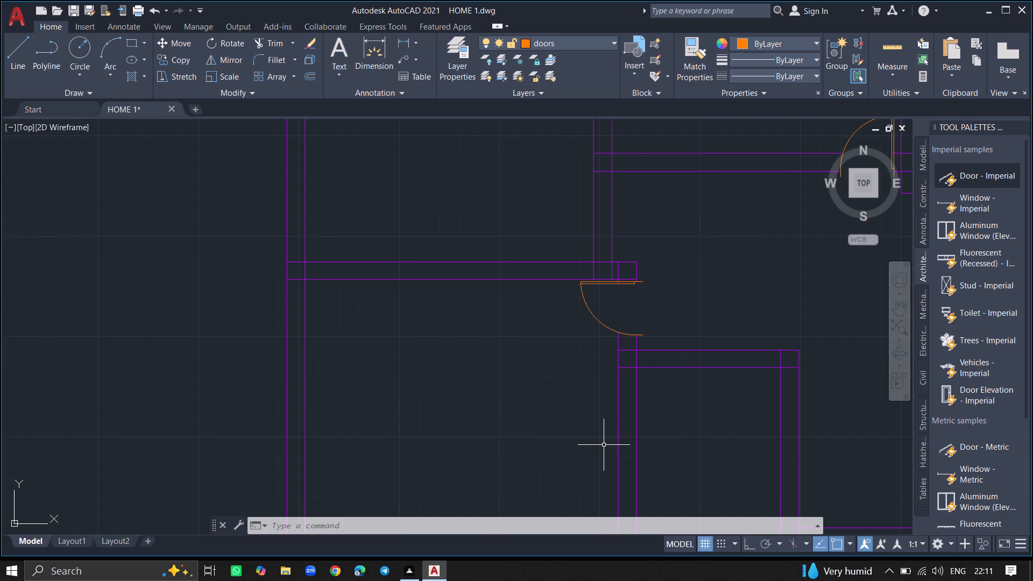
Copy the door of the second room from the west about 22'-10" at 214°, into the southwest room.
scroll(604, 445, "down", 3, "ctrl")
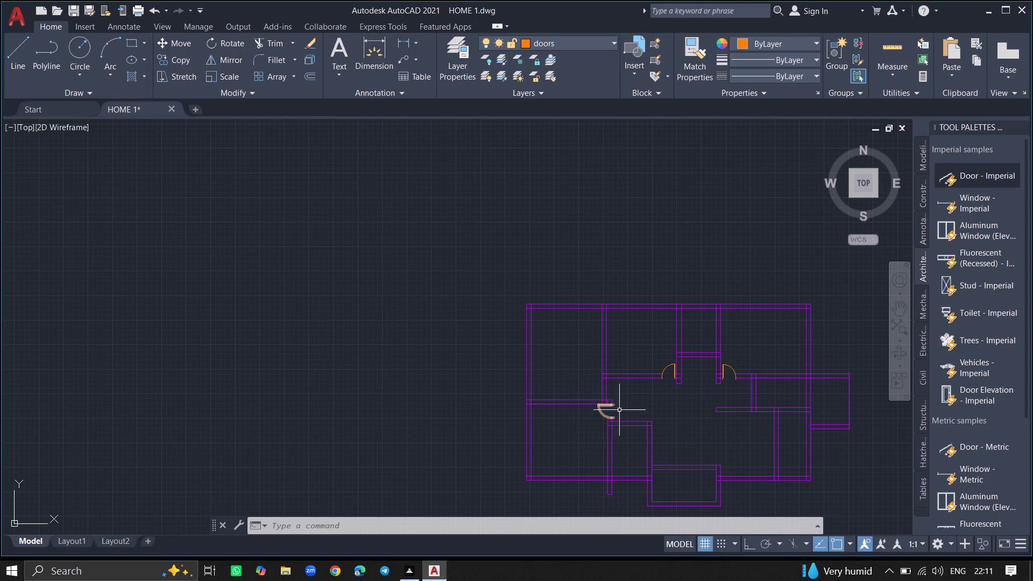
left_click(666, 370)
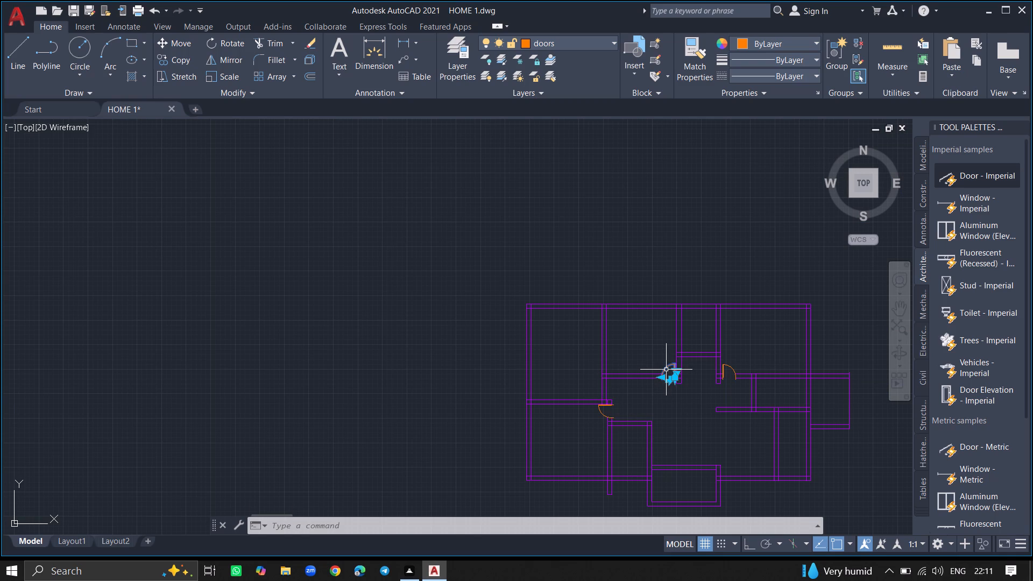
type("COPY")
key("Return")
left_click(666, 370)
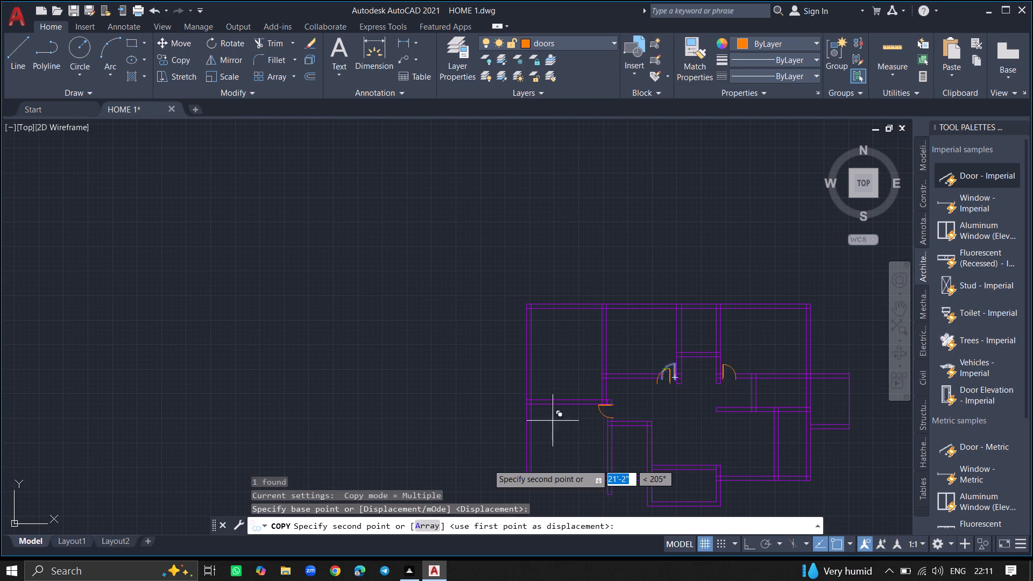
left_click(555, 444)
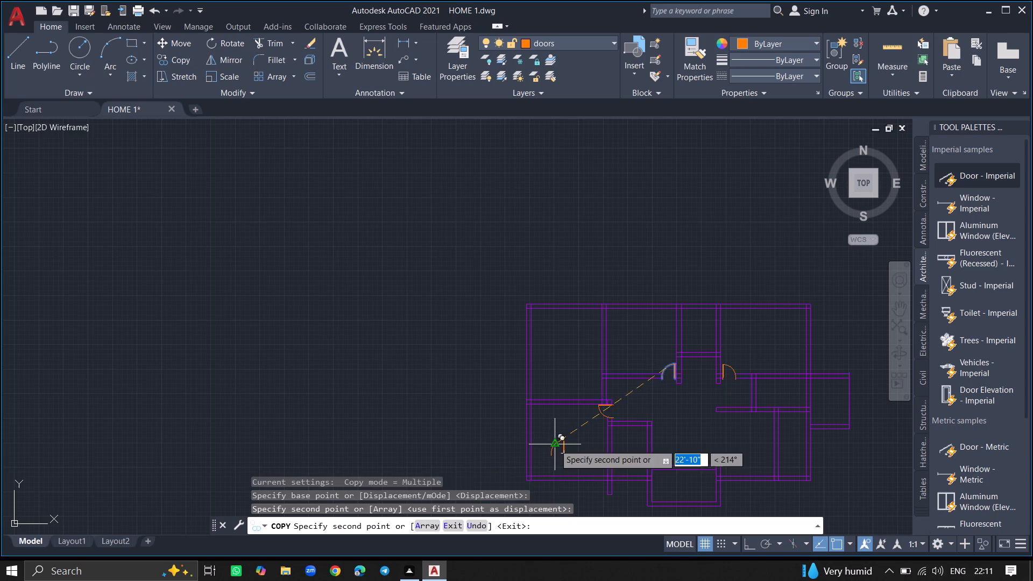
key("Escape")
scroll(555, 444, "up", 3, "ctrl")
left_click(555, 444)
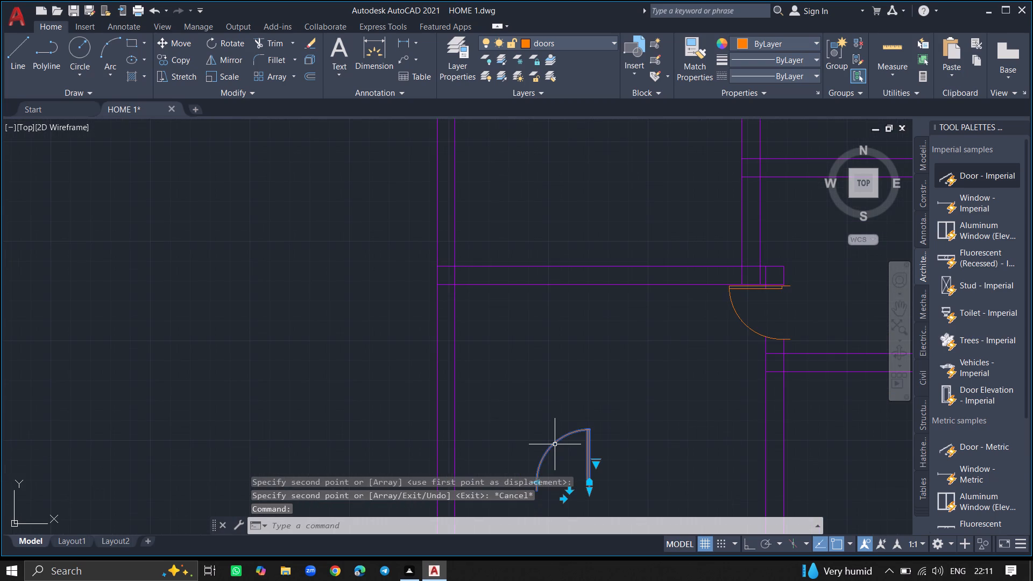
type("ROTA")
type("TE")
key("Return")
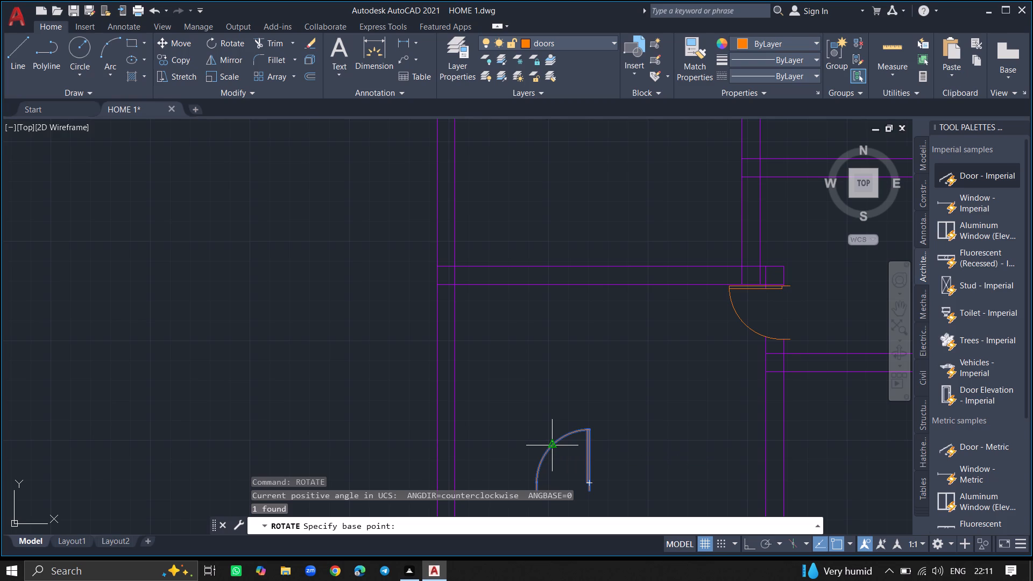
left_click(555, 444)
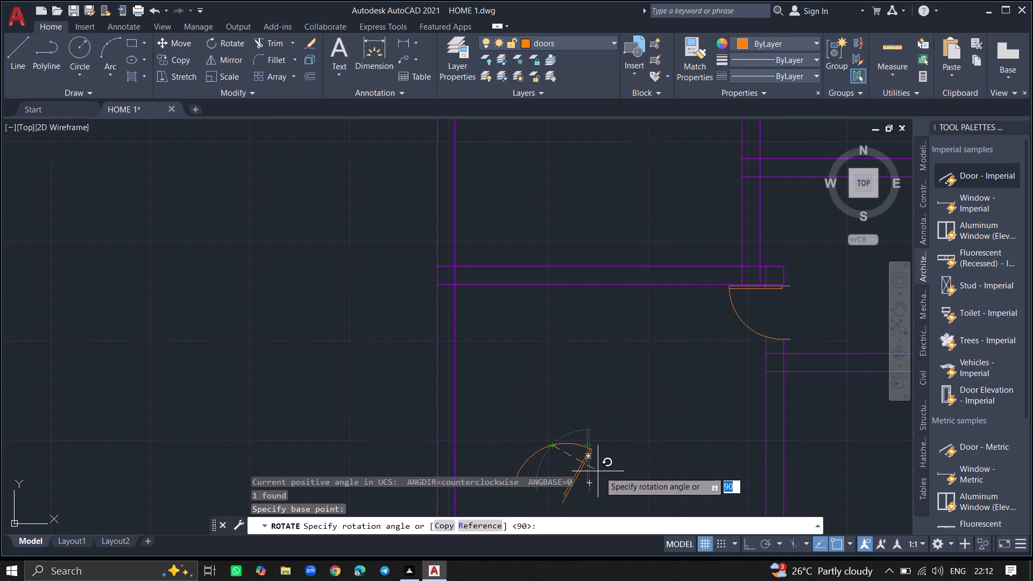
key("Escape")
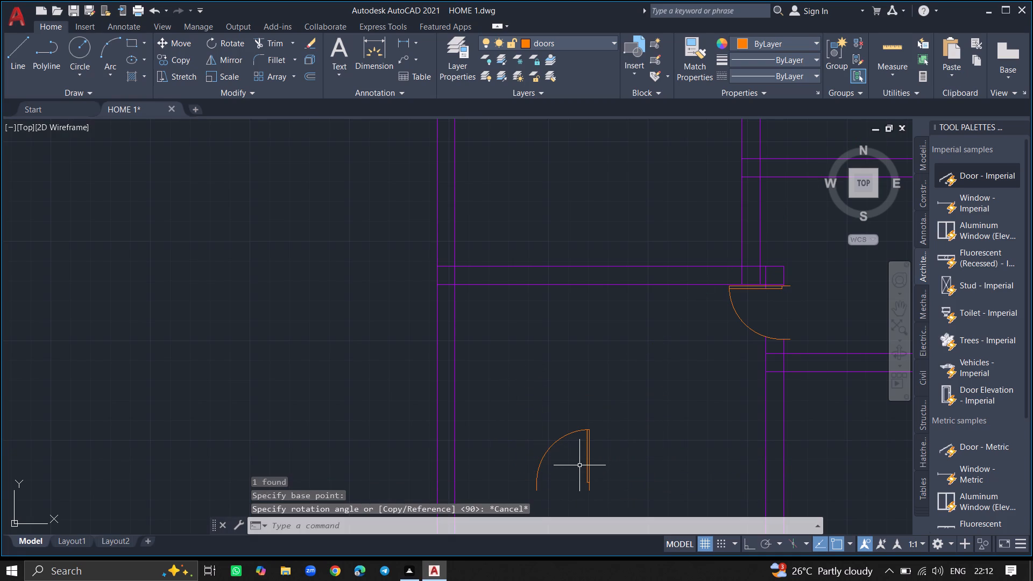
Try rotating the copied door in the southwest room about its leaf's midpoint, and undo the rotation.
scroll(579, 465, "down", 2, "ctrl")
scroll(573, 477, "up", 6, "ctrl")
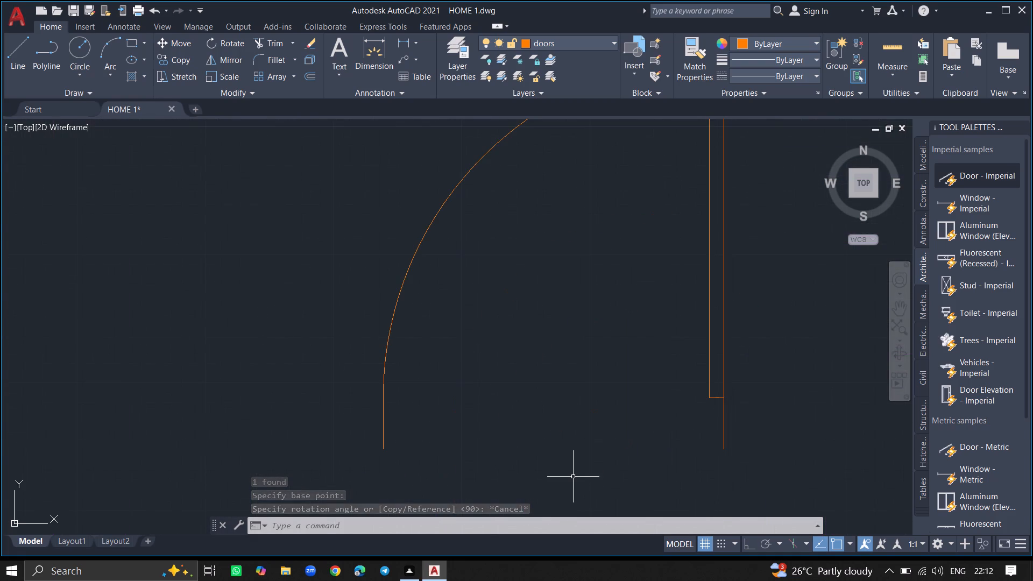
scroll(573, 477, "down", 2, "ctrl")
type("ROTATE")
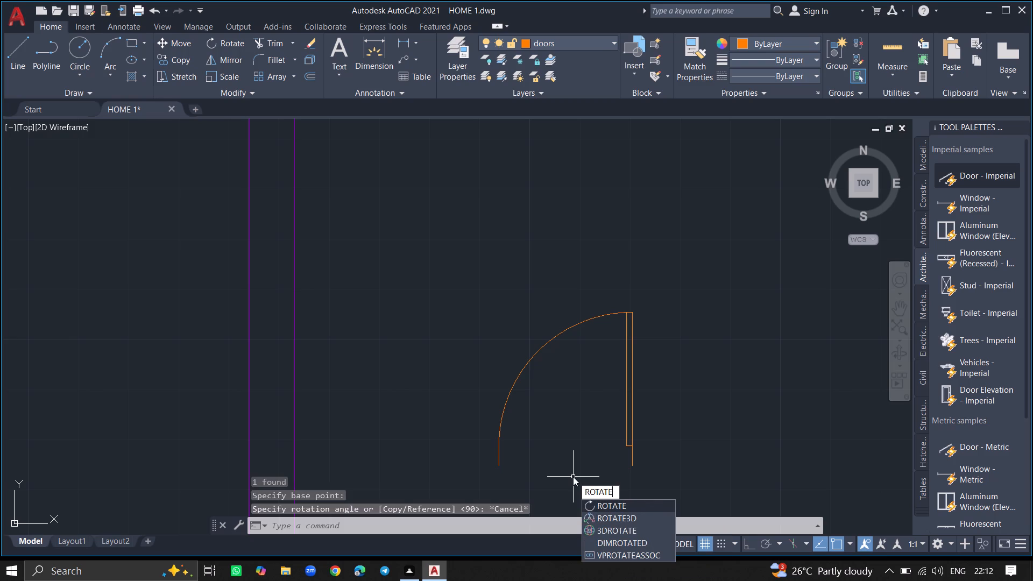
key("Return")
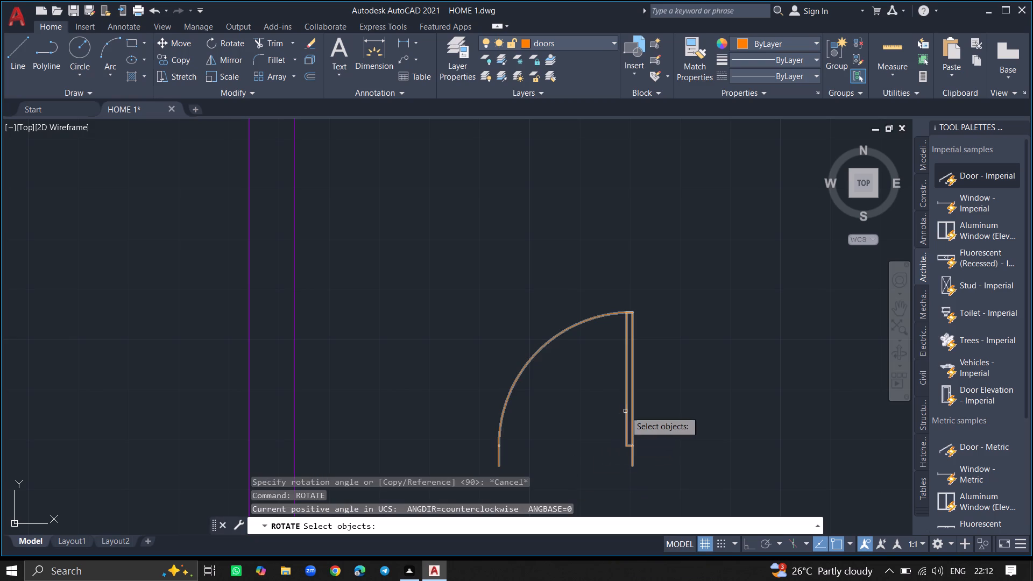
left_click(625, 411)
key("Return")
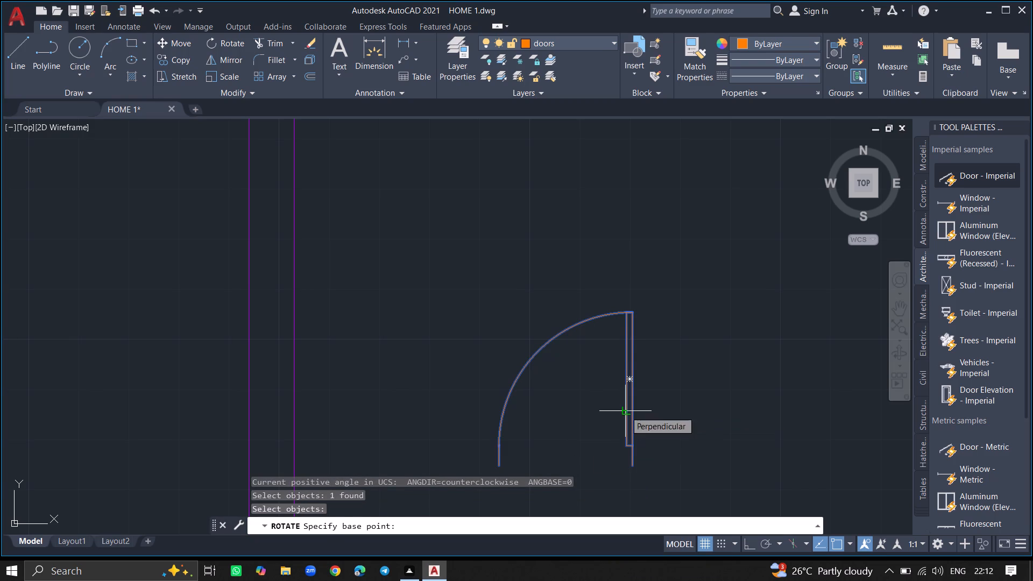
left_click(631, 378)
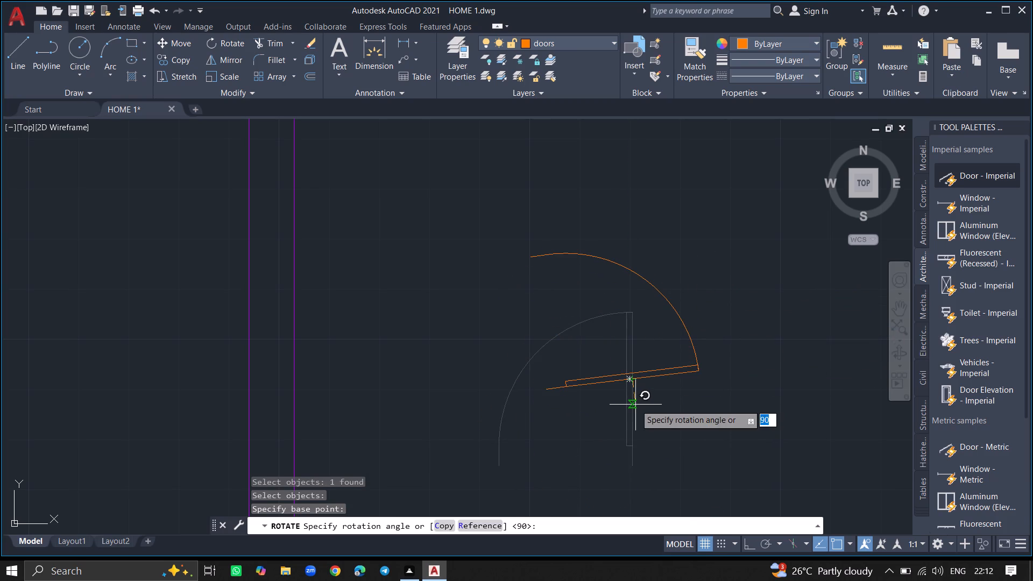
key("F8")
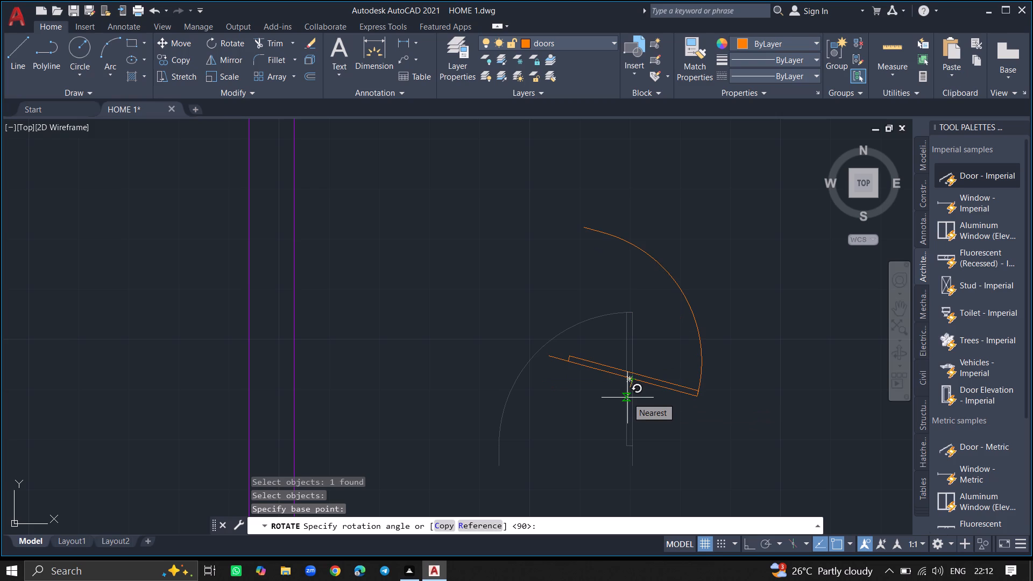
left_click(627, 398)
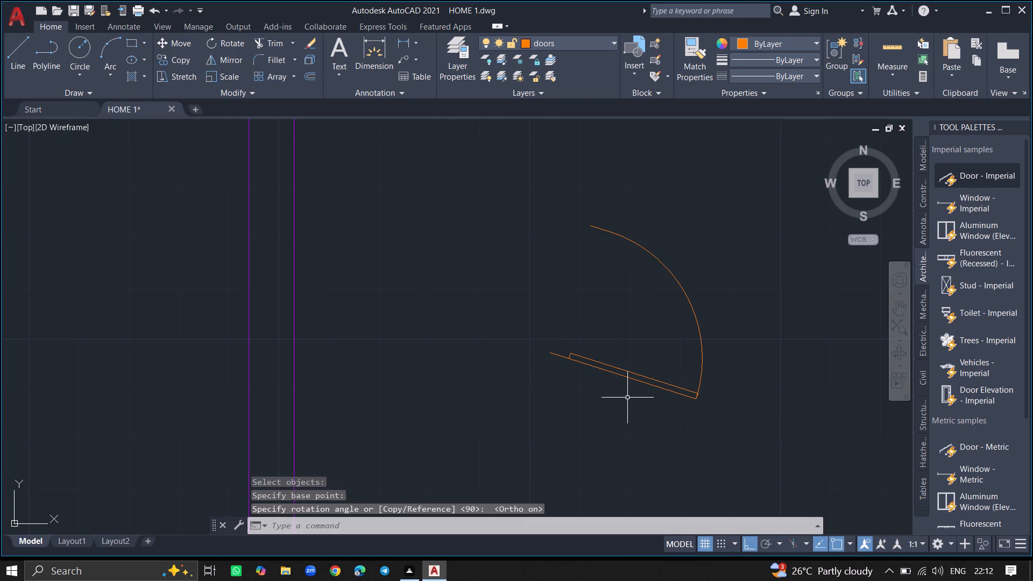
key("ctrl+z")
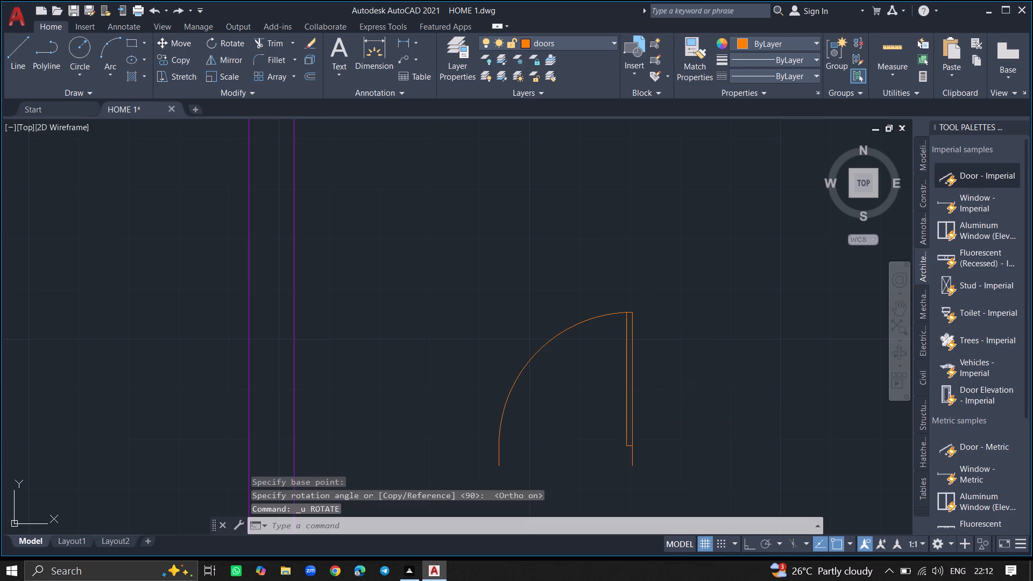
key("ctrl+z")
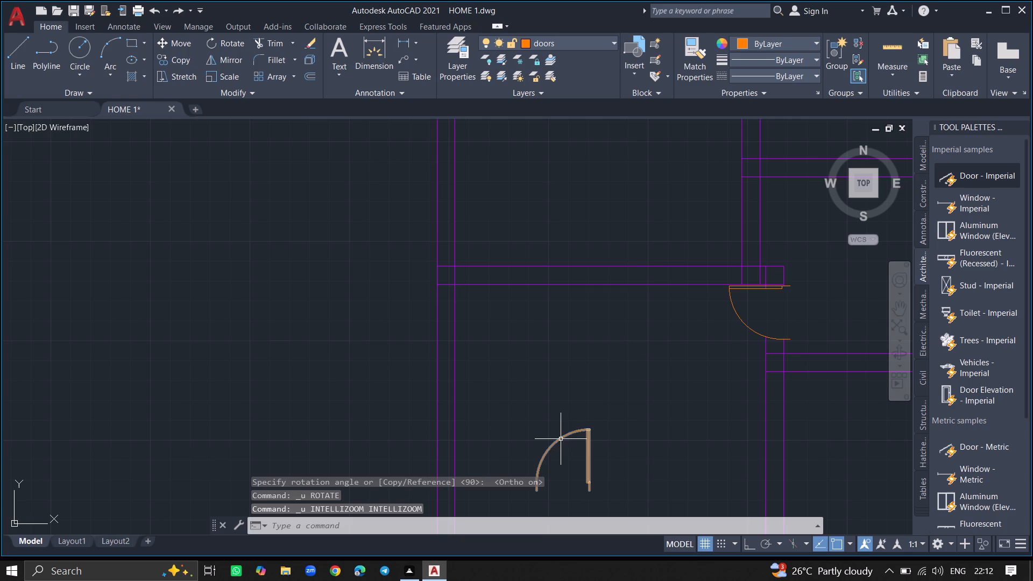
Rotate the southwest room's copied door 90° clockwise about a point on its swing arc, using Ortho mode.
scroll(561, 463, "up", 4, "ctrl")
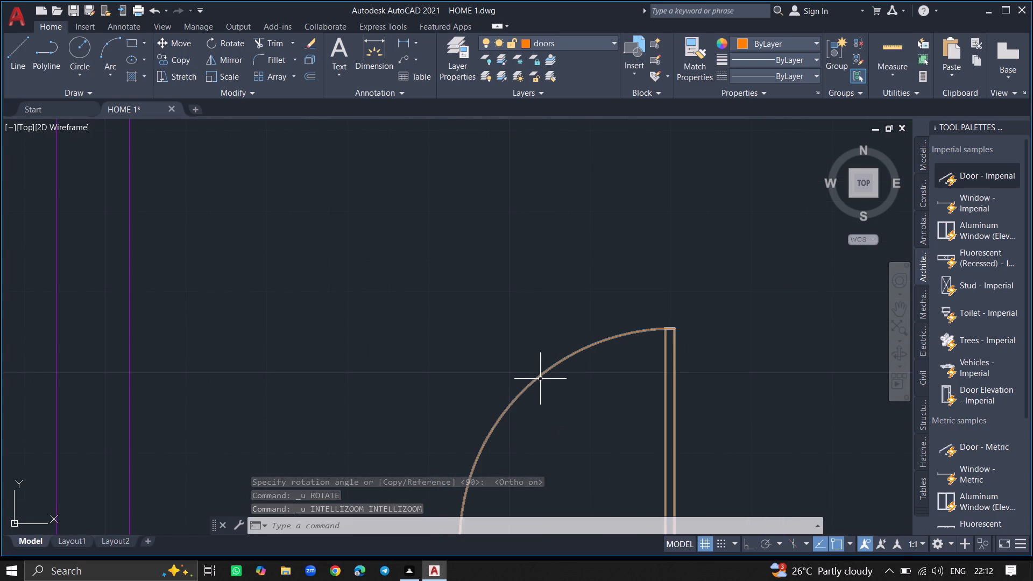
left_click(539, 378)
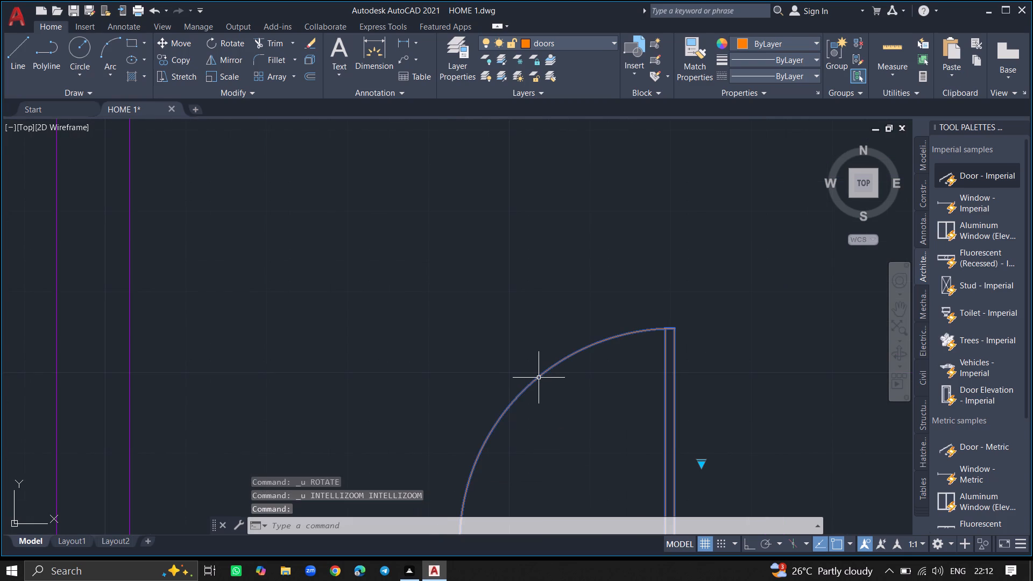
type("ROTATE")
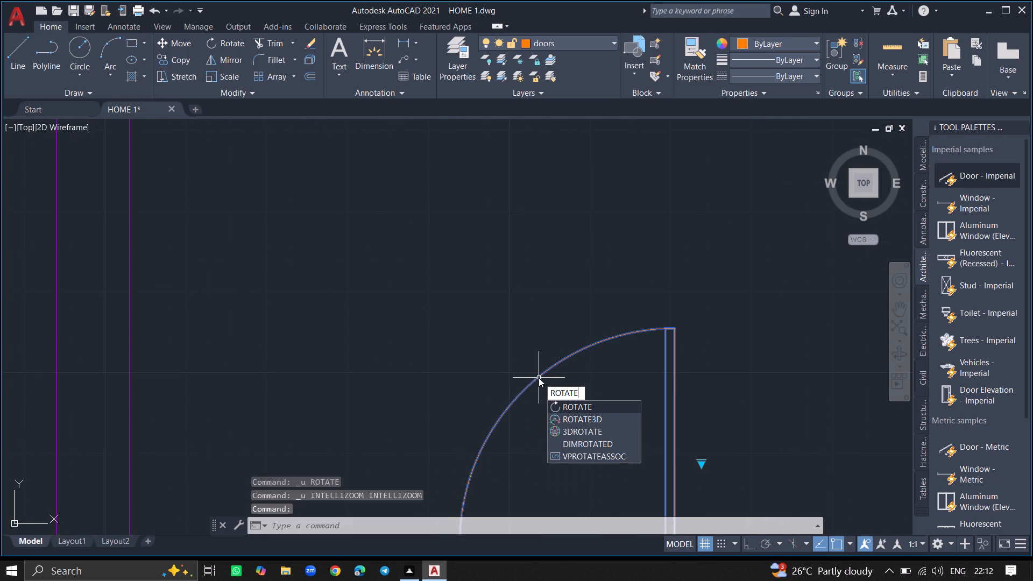
key("Return")
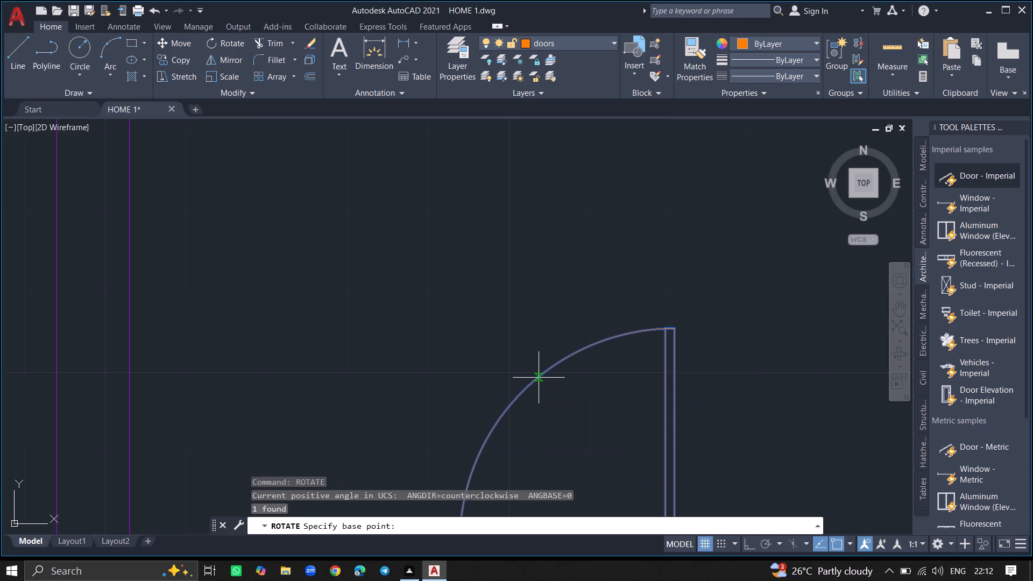
left_click(539, 378)
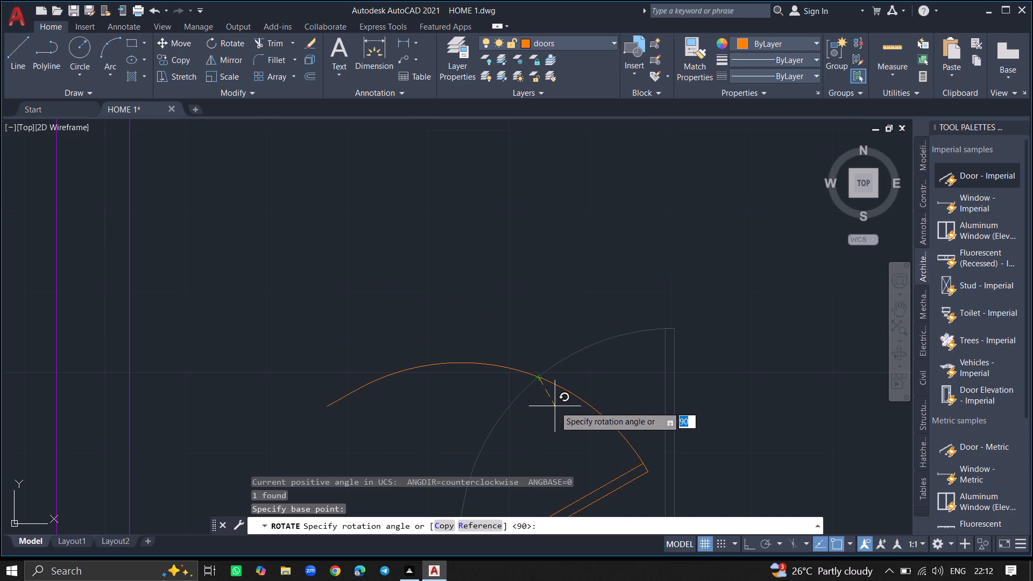
key("F8")
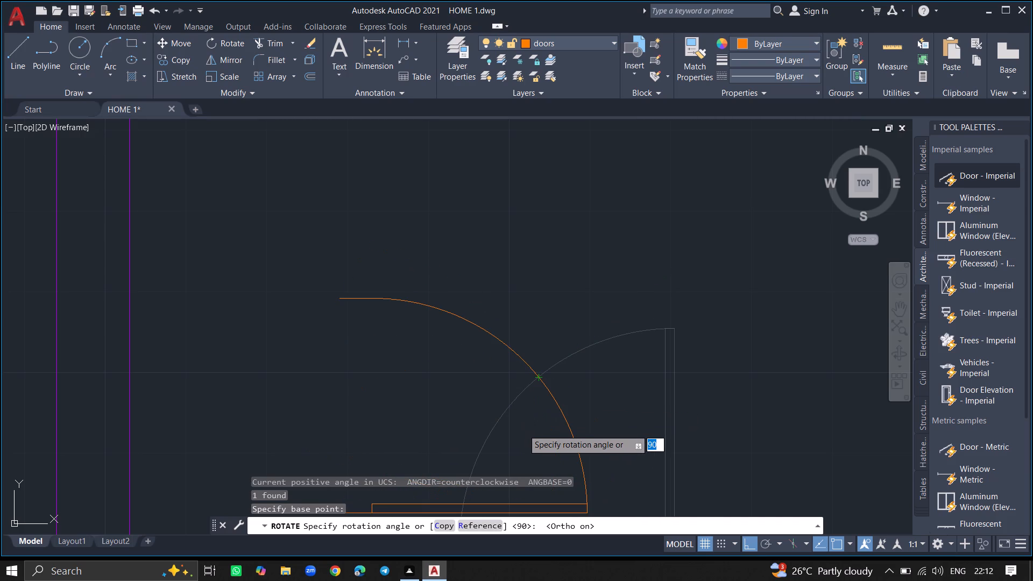
left_click(523, 429)
Mirror the rotated door across its leaf's south edge so it swings south, erasing the source door.
scroll(523, 429, "down", 8, "ctrl")
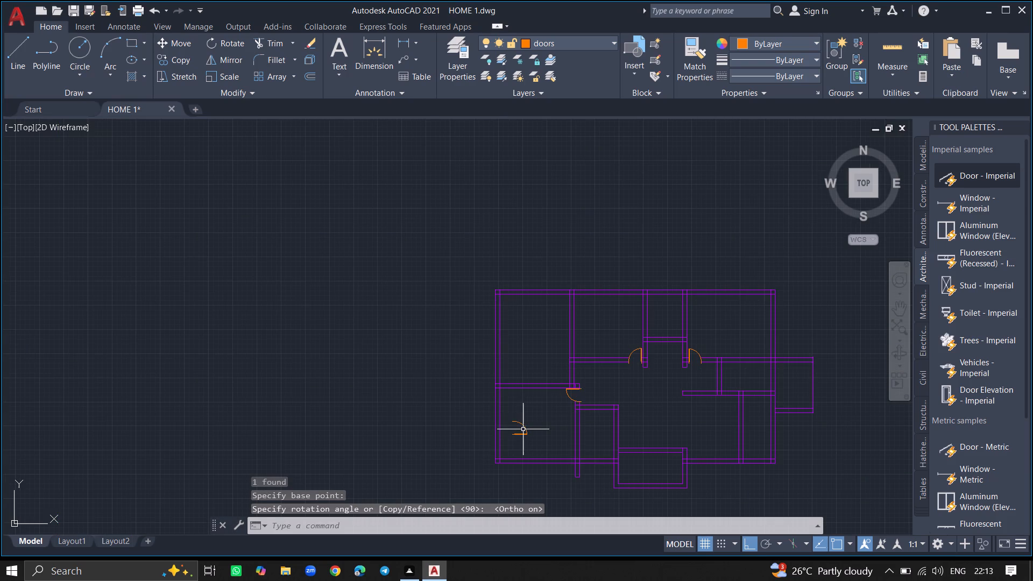
scroll(518, 458, "up", 2, "ctrl")
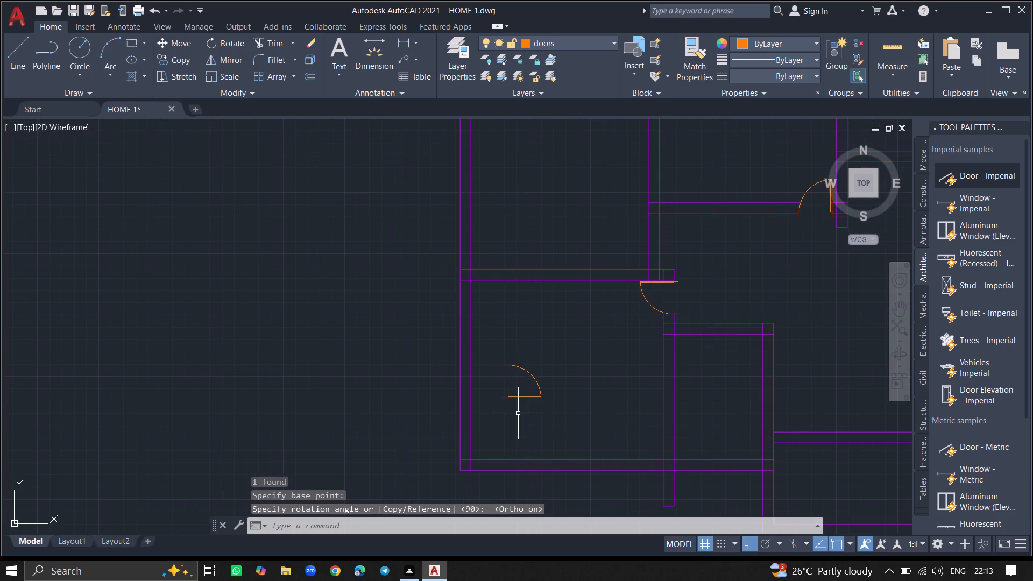
scroll(518, 413, "up", 4, "ctrl")
type("MIRROR")
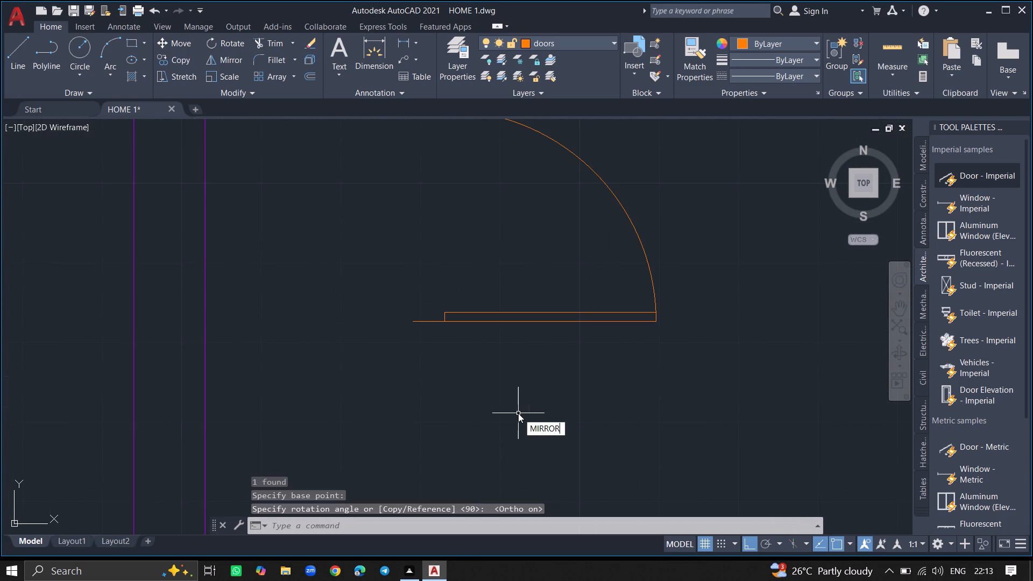
key("Return")
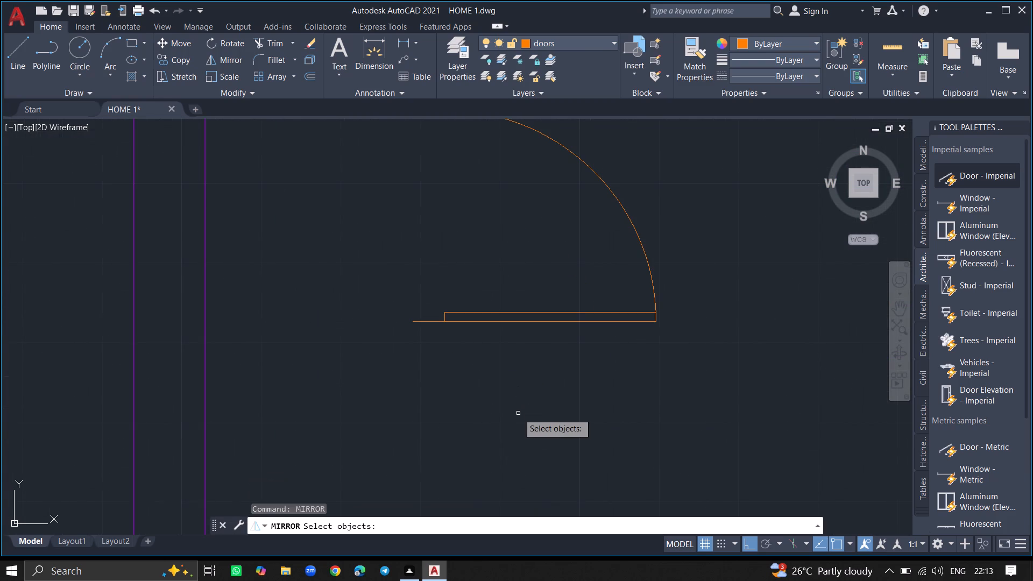
left_click(491, 322)
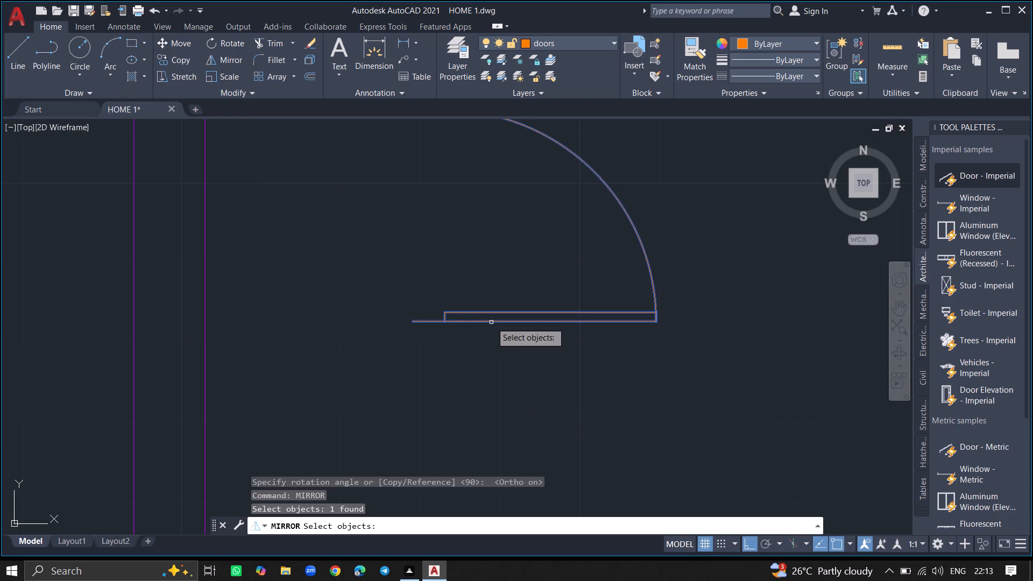
key("Return")
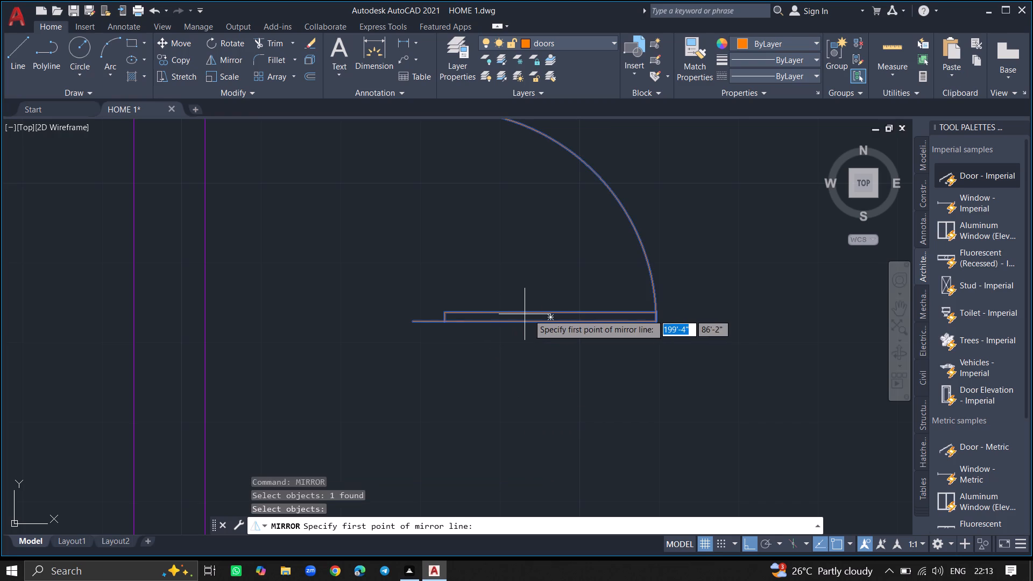
left_click(655, 322)
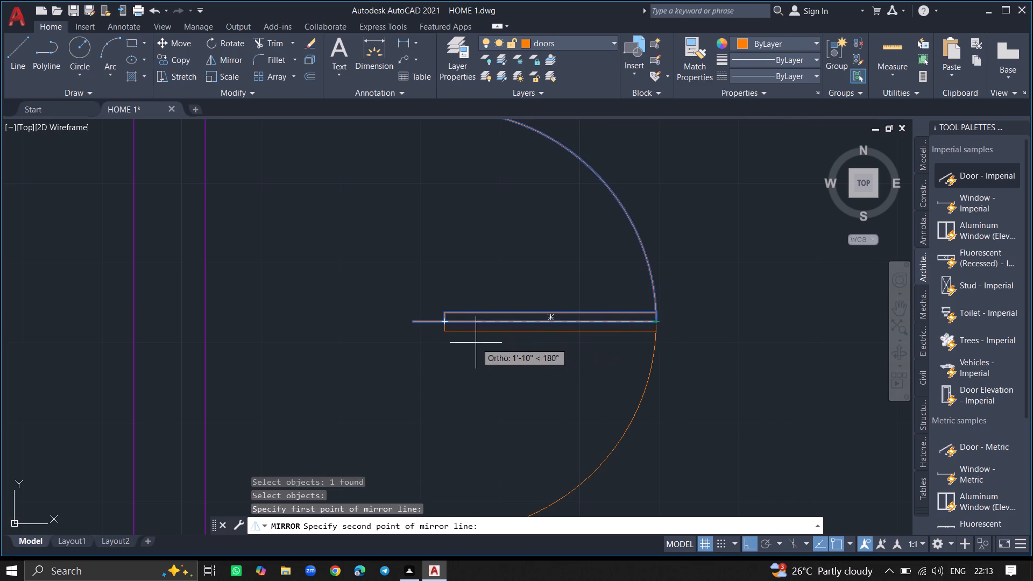
left_click(444, 321)
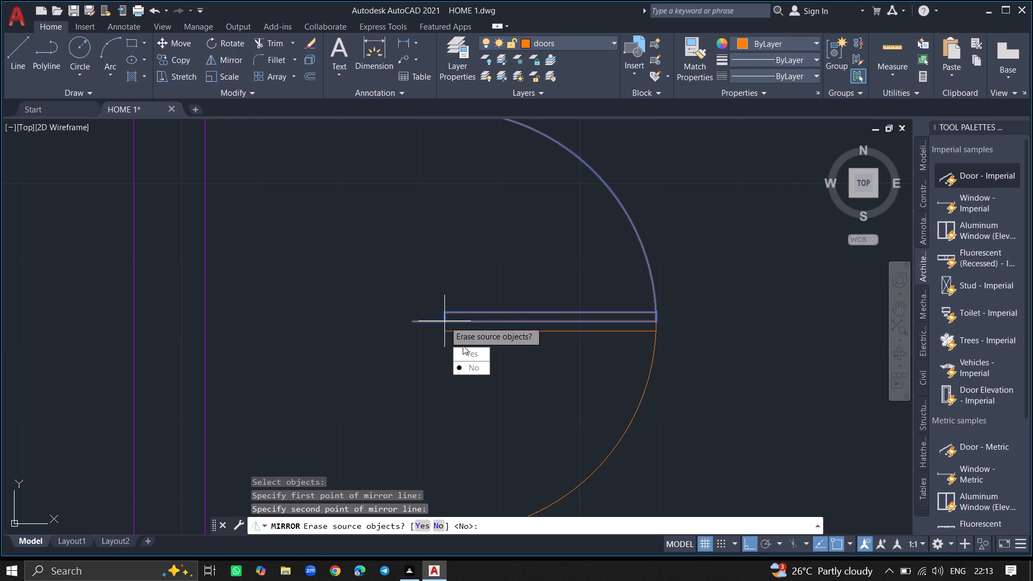
left_click_drag(462, 348, 444, 321)
With Ortho off, move the mirrored door by its leaf's hinge end onto the southwest room's east wall, just inside the adjoining small room's north wall.
left_click(444, 321)
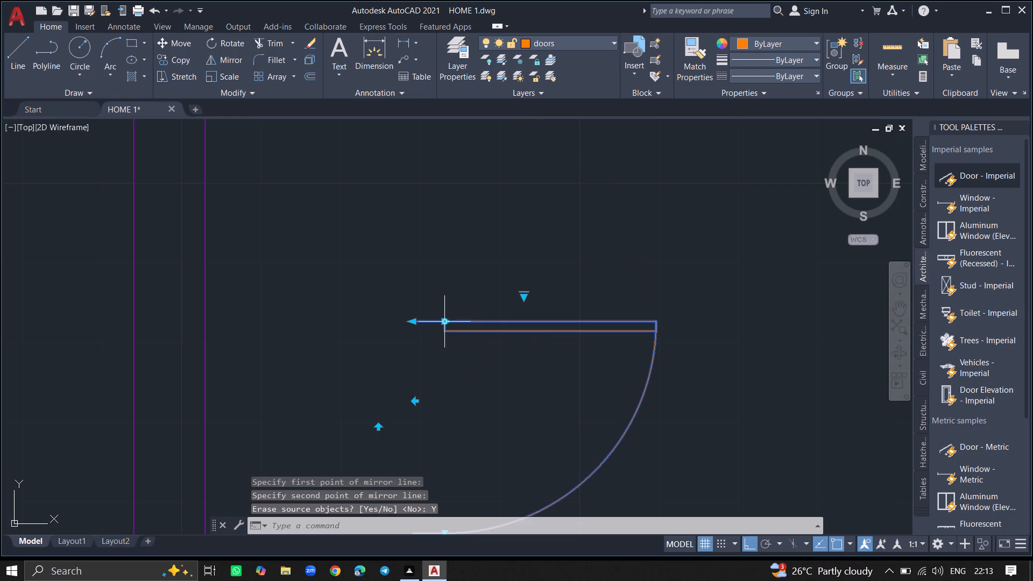
type("MOVE")
key("Return")
left_click(444, 321)
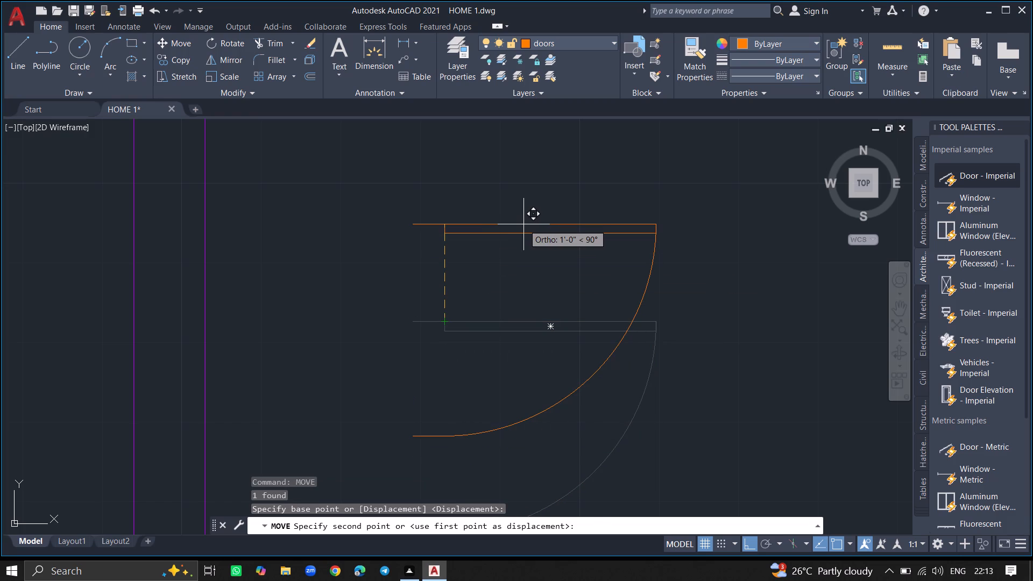
key("F8")
scroll(523, 224, "down", 6, "ctrl")
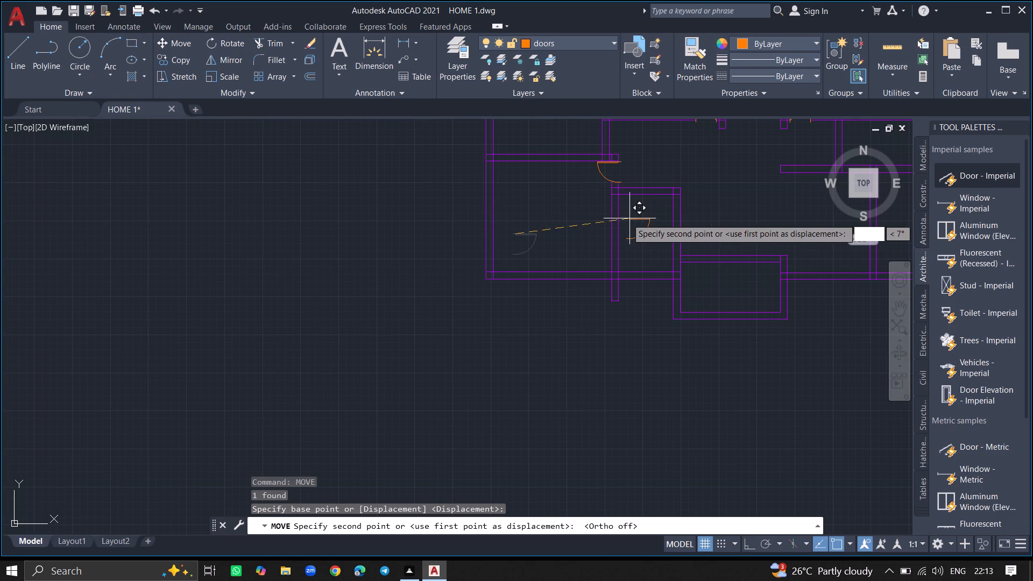
scroll(607, 211, "up", 6, "ctrl")
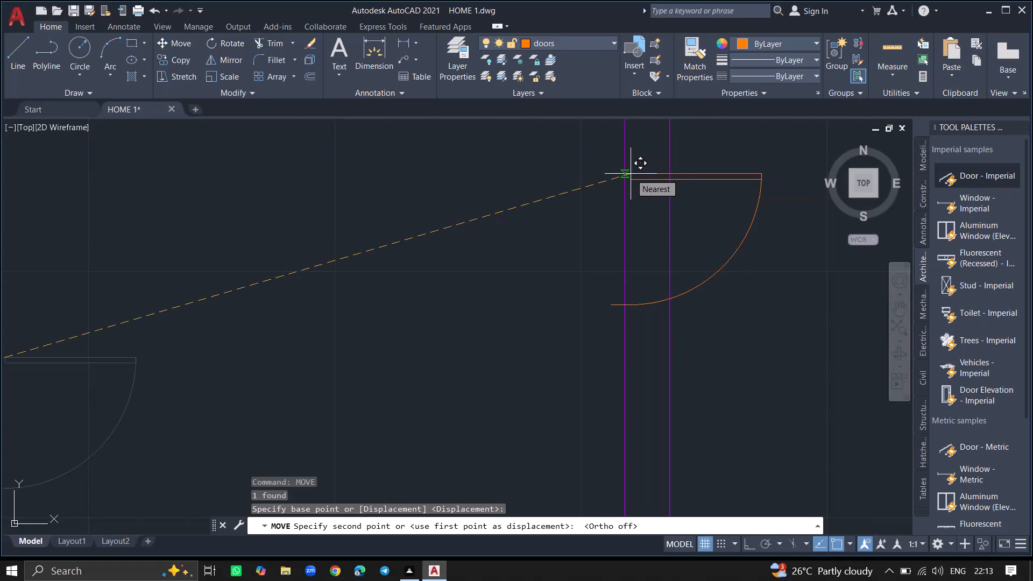
scroll(631, 174, "down", 3, "ctrl")
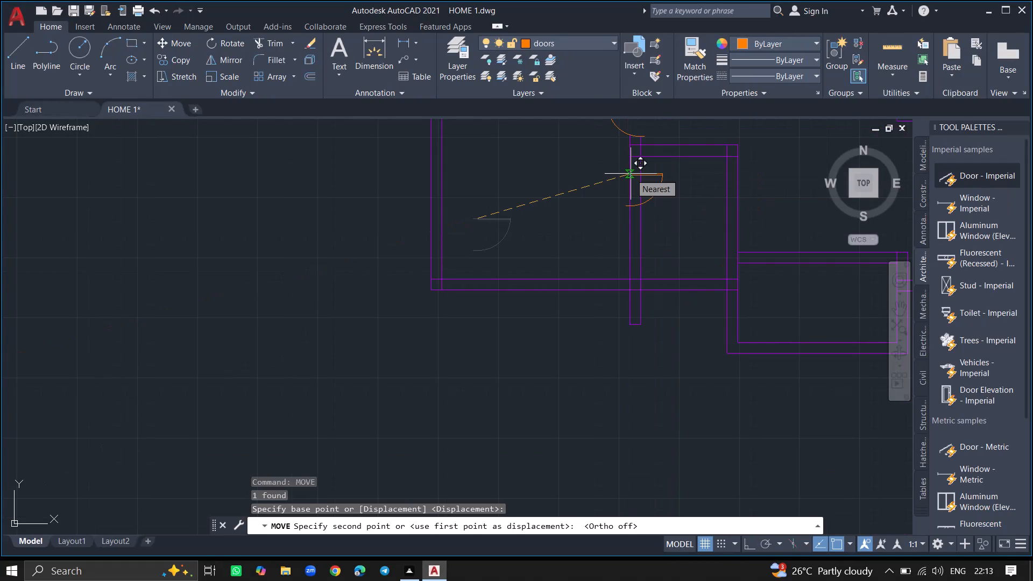
left_click(631, 174)
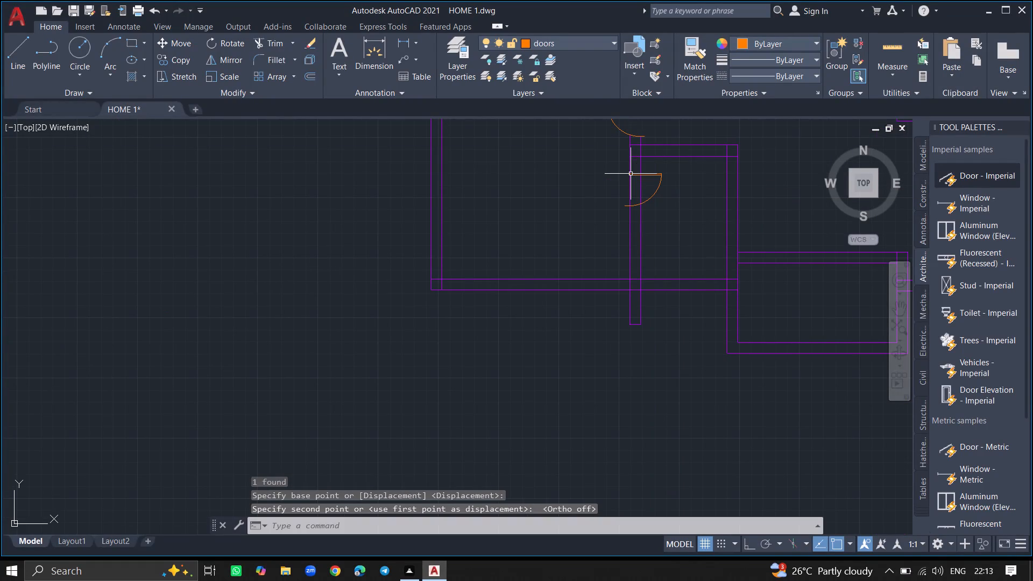
Trim both lines of the wall between the southwest room and the adjoining small room across the new door's opening.
scroll(564, 215, "down", 6, "ctrl")
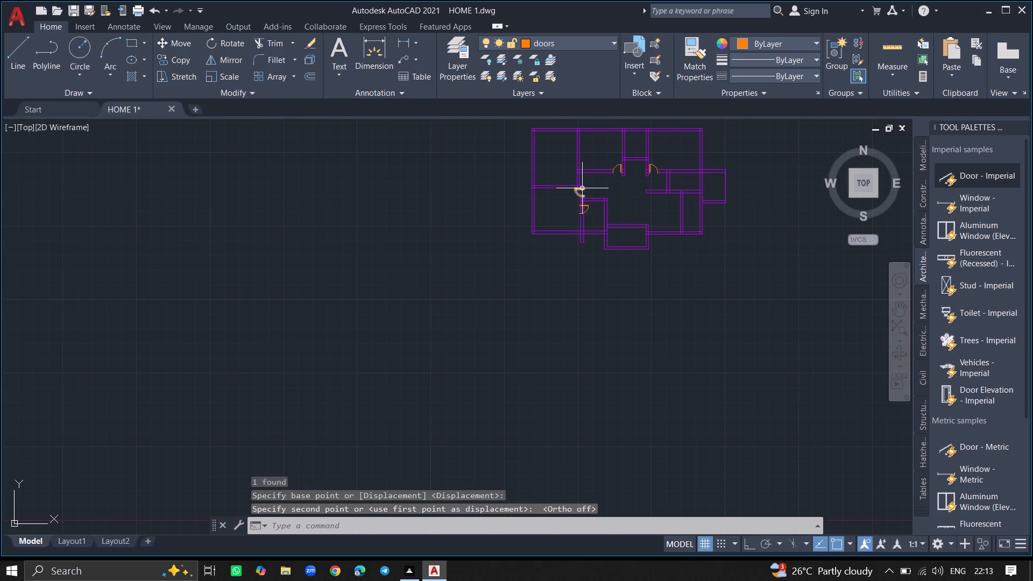
scroll(582, 188, "up", 4, "ctrl")
scroll(571, 263, "up", 2, "ctrl")
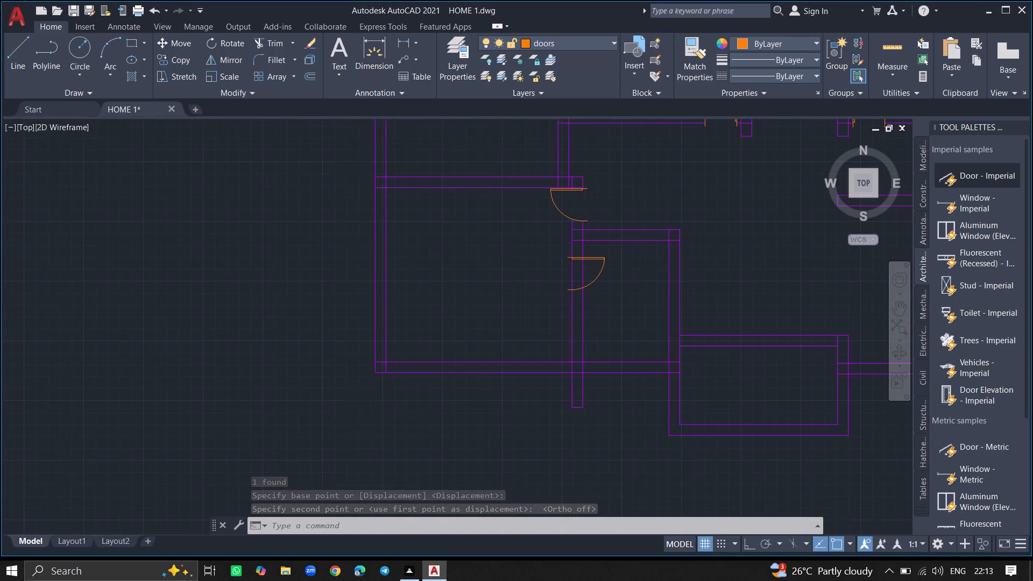
scroll(571, 263, "up", 1, "ctrl")
type("TRIM")
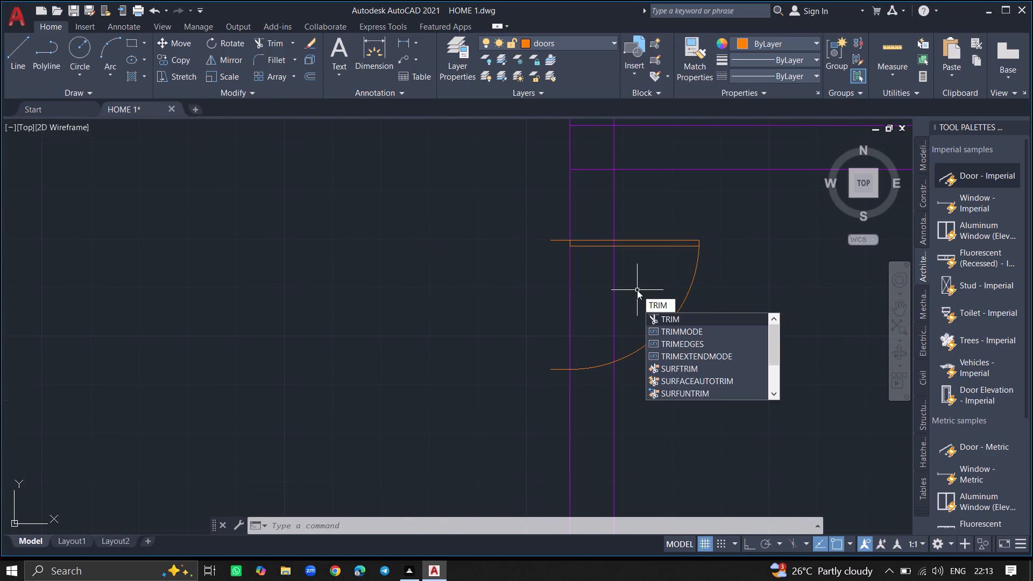
left_click(649, 314)
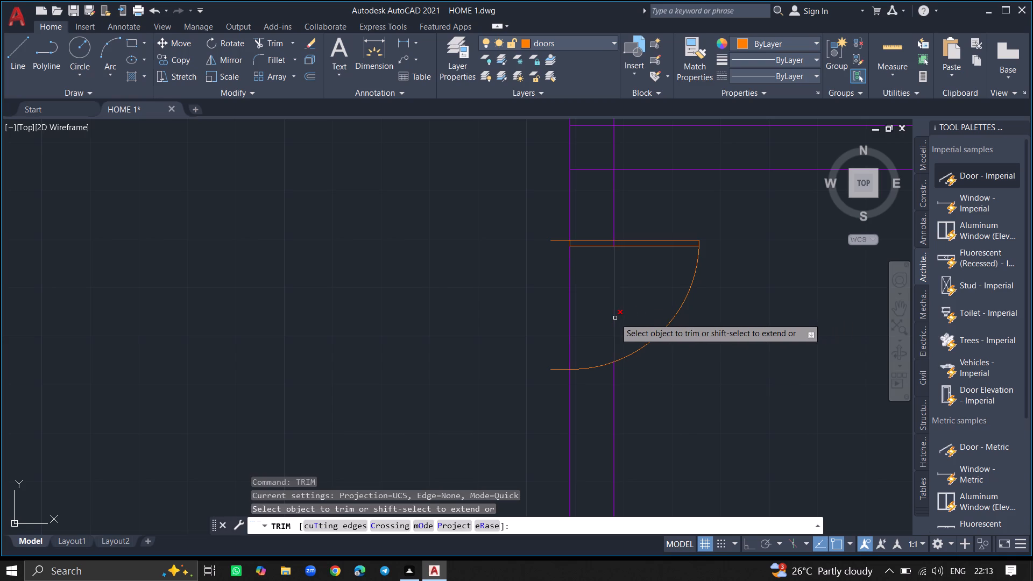
left_click(615, 318)
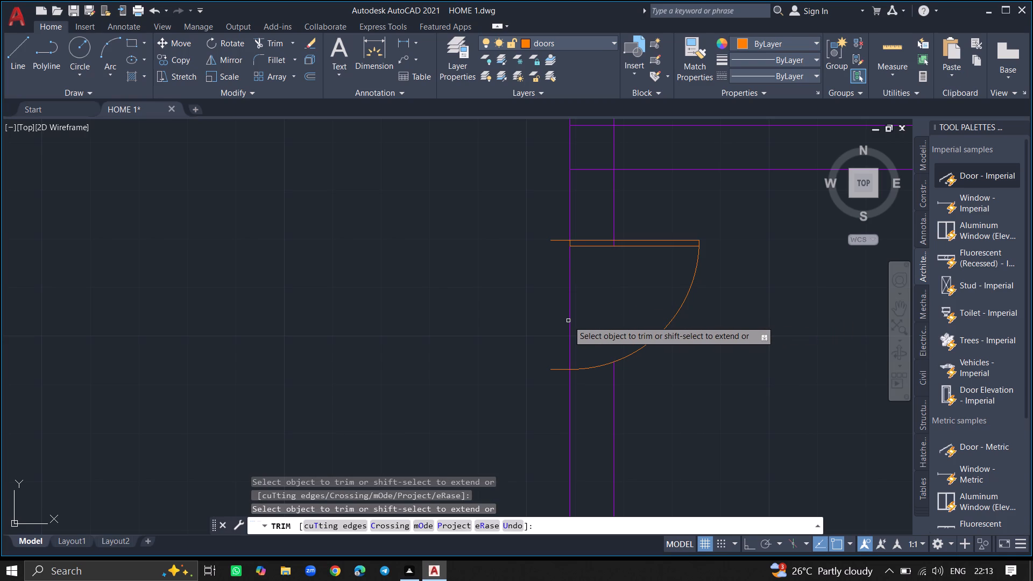
left_click(569, 321)
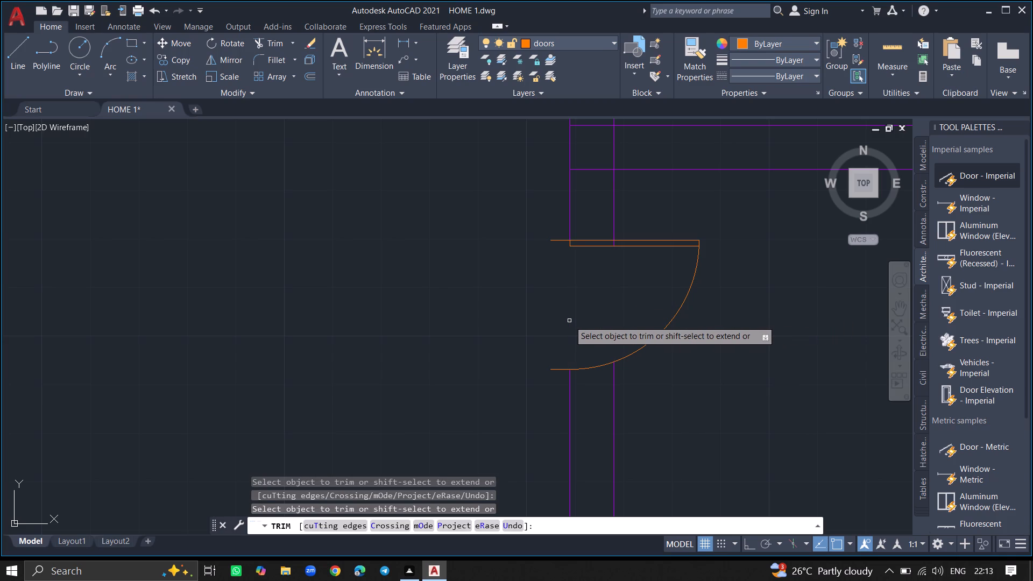
Copy the door between the southwest room and the adjoining small room onto the southeast room's west wall, just below its north wall.
key("Return")
scroll(569, 321, "down", 3, "ctrl")
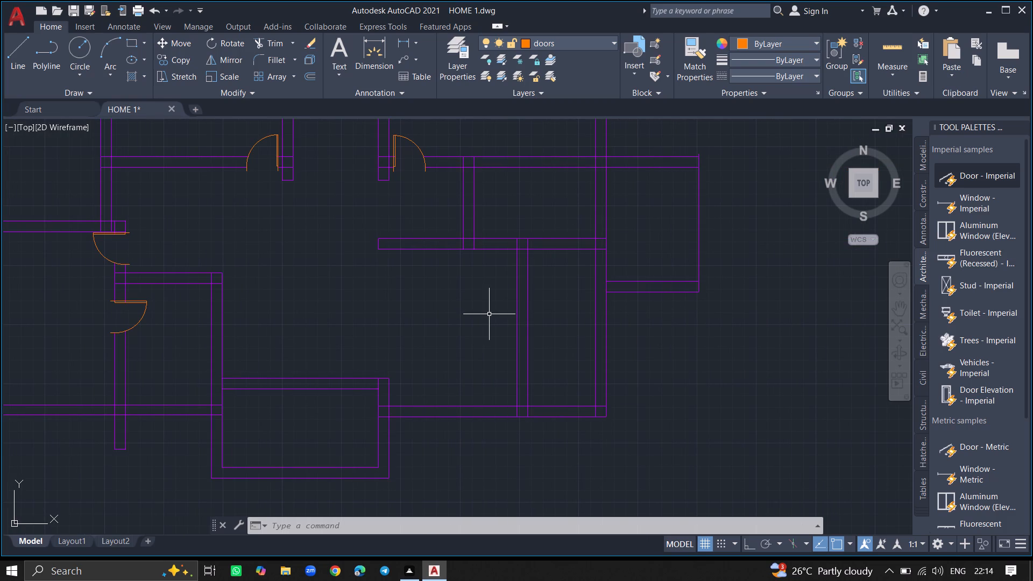
left_click(144, 310)
type("COPY")
key("Return")
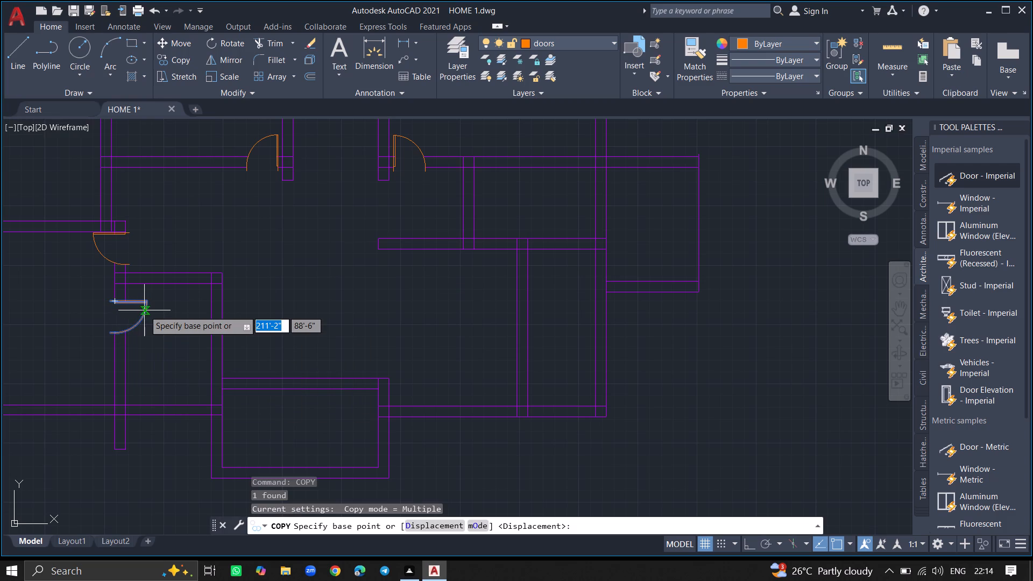
left_click(144, 310)
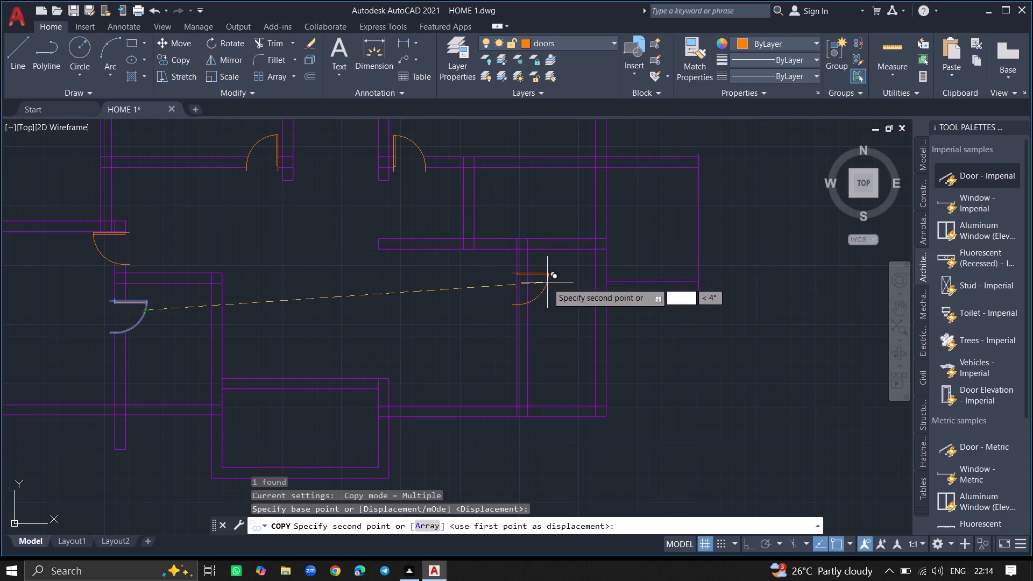
scroll(547, 282, "up", 6, "ctrl")
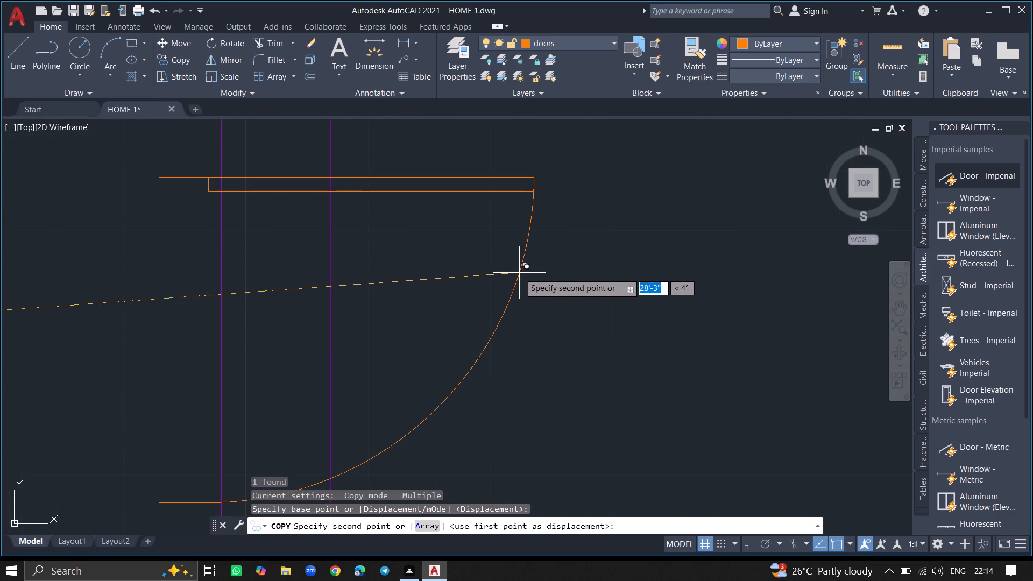
left_click(519, 273)
key("Escape")
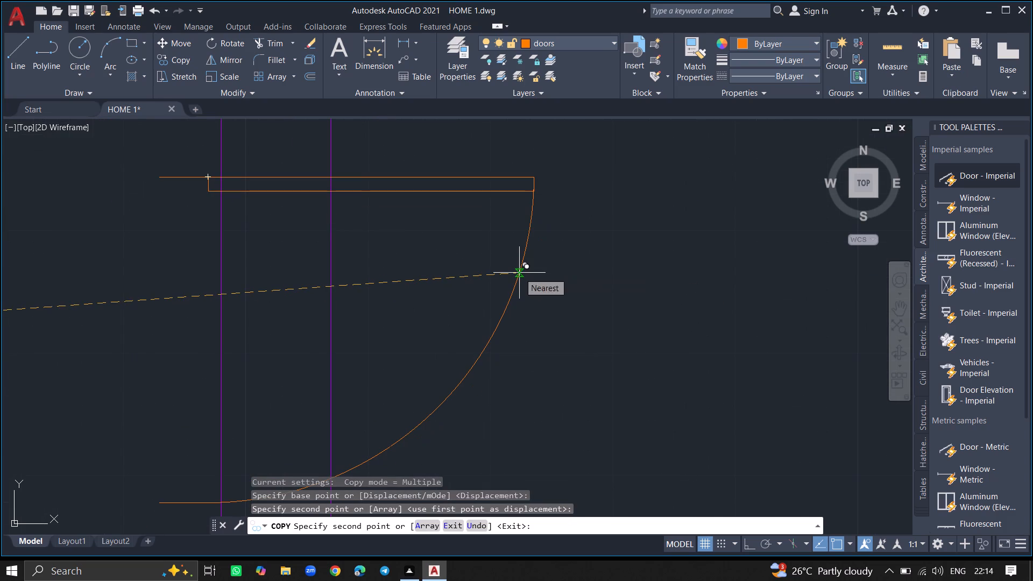
Trim both lines of the southeast room's west wall across the copied door's opening.
type("TRIM")
key("Return")
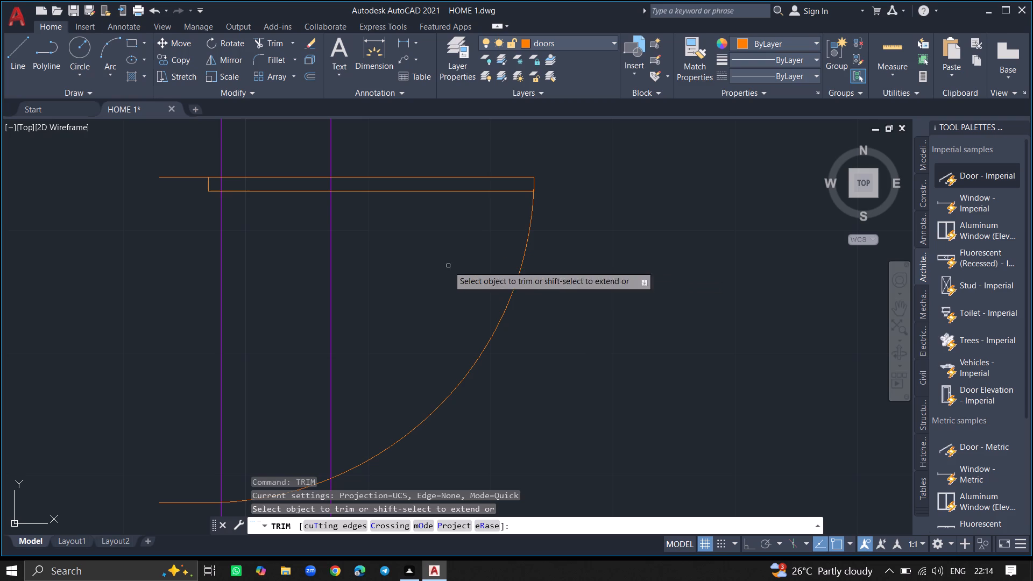
left_click(331, 274)
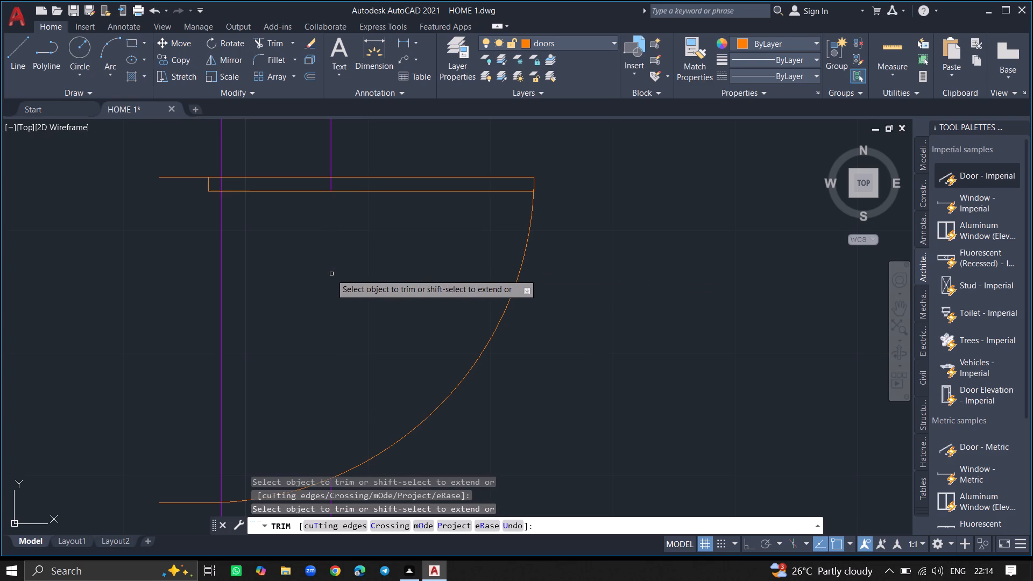
left_click(220, 292)
left_click(222, 292)
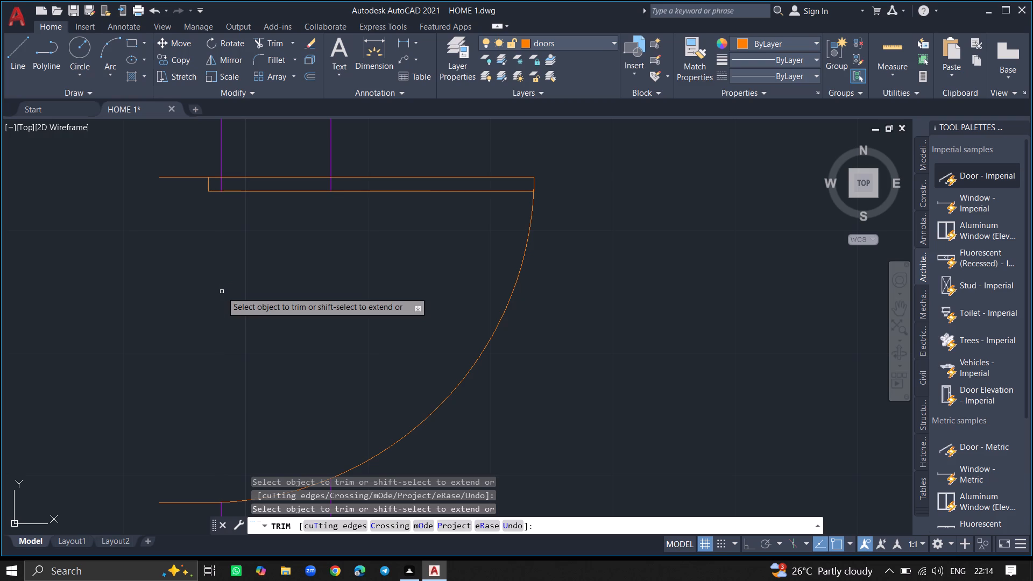
key("Return")
scroll(222, 292, "down", 4, "ctrl")
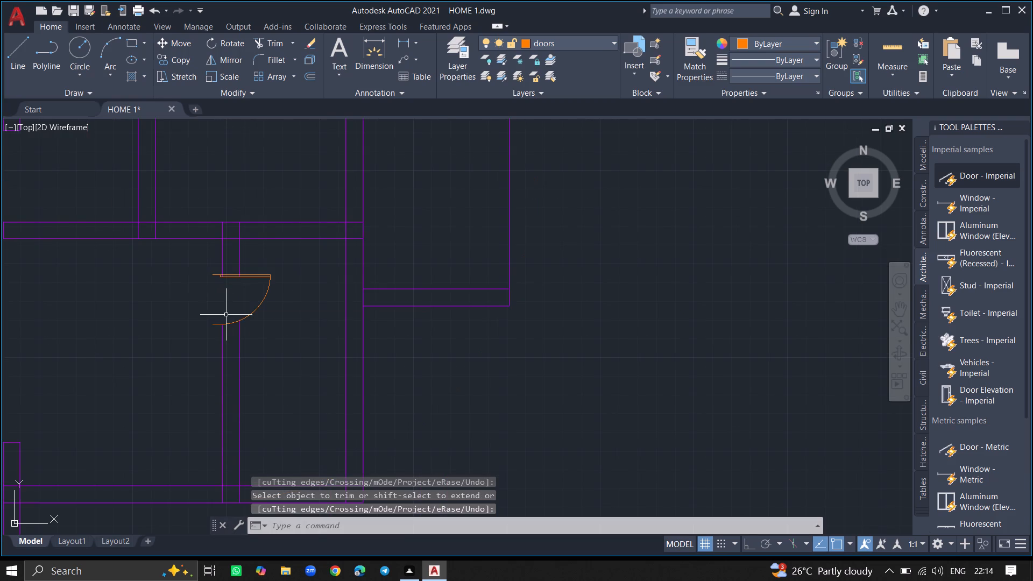
Copy the door between the southwest and adjoining small rooms onto the northwest room's exterior west wall, near its north corner.
scroll(224, 318, "down", 4, "ctrl")
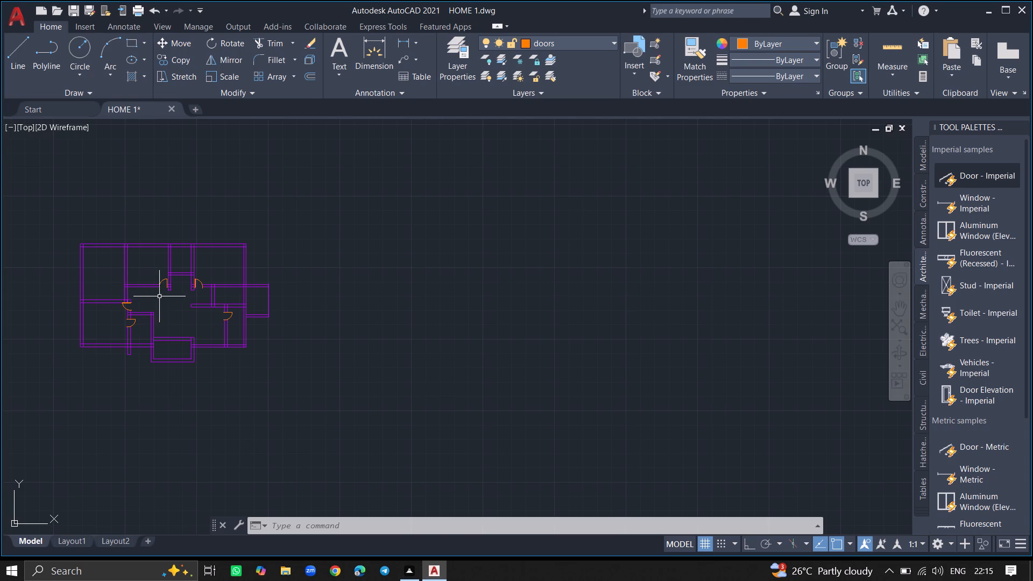
scroll(128, 328, "up", 2, "ctrl")
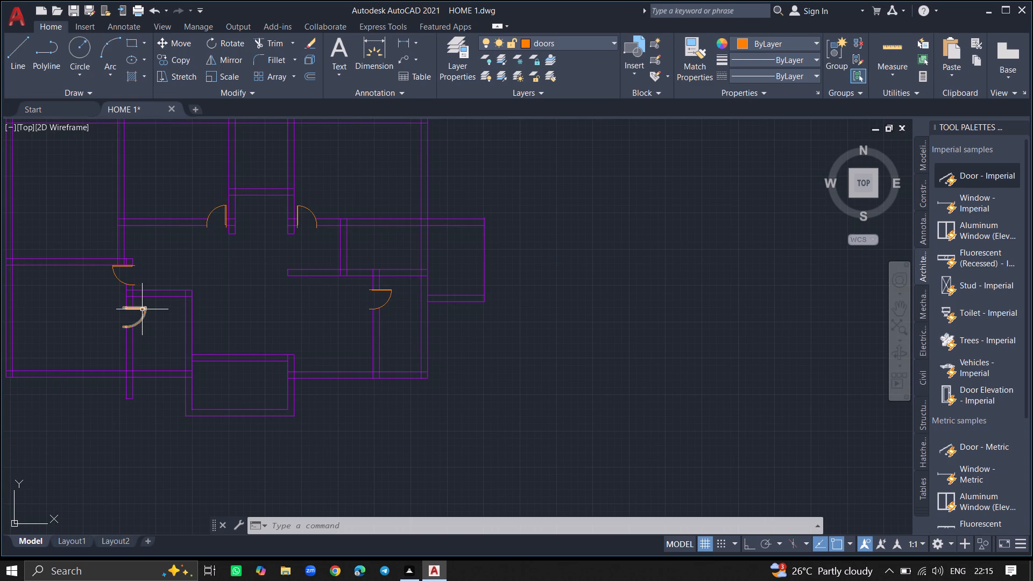
left_click(142, 309)
type("COPY")
key("Return")
left_click(142, 309)
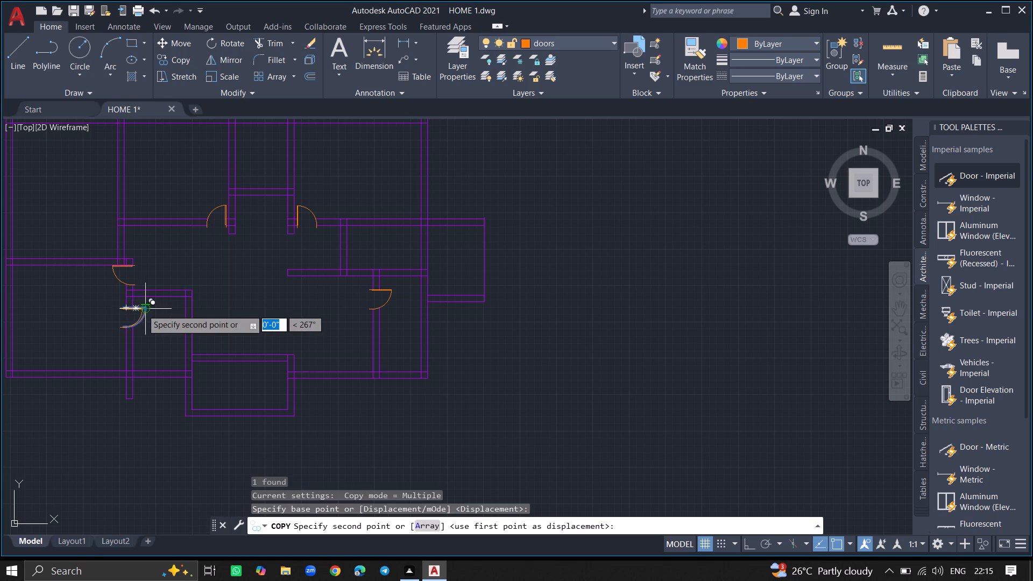
scroll(40, 171, "down", 6, "ctrl")
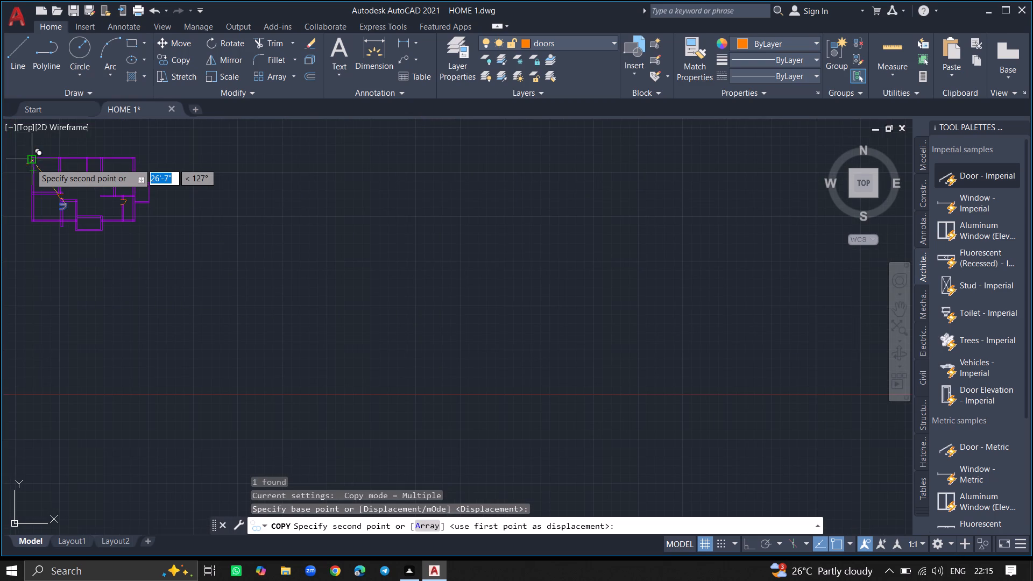
scroll(30, 163, "up", 9, "ctrl")
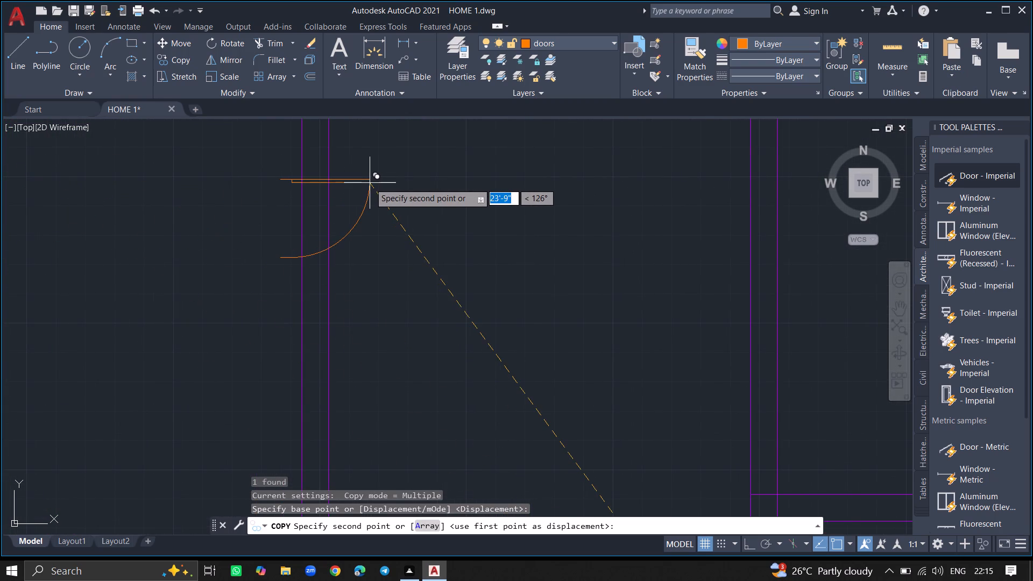
left_click(370, 183)
key("Escape")
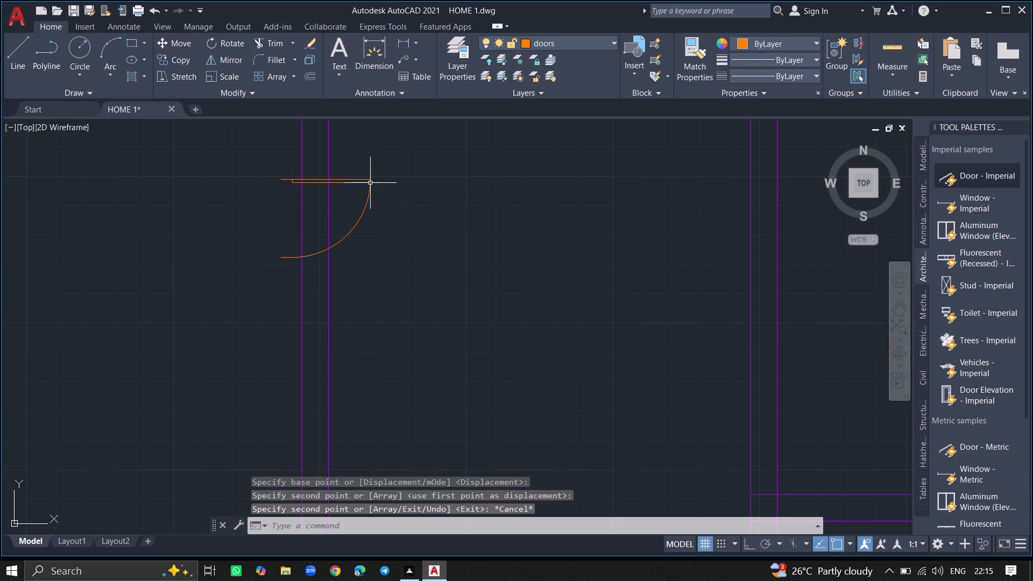
Trim both lines of the northwest room's exterior west wall across the copied door's opening.
scroll(305, 215, "down", 4, "ctrl")
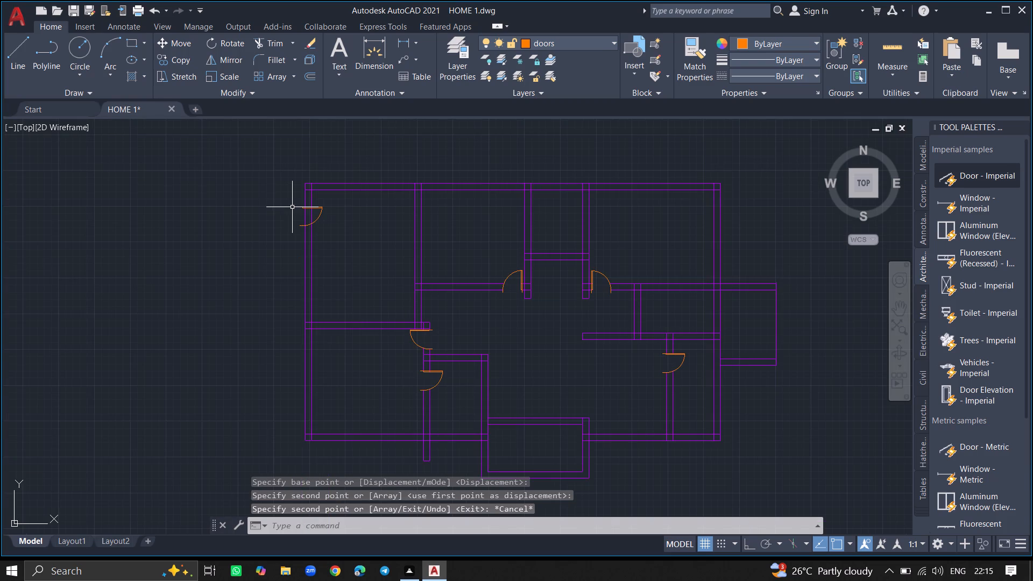
scroll(292, 207, "up", 3, "ctrl")
type("TR")
key("Return")
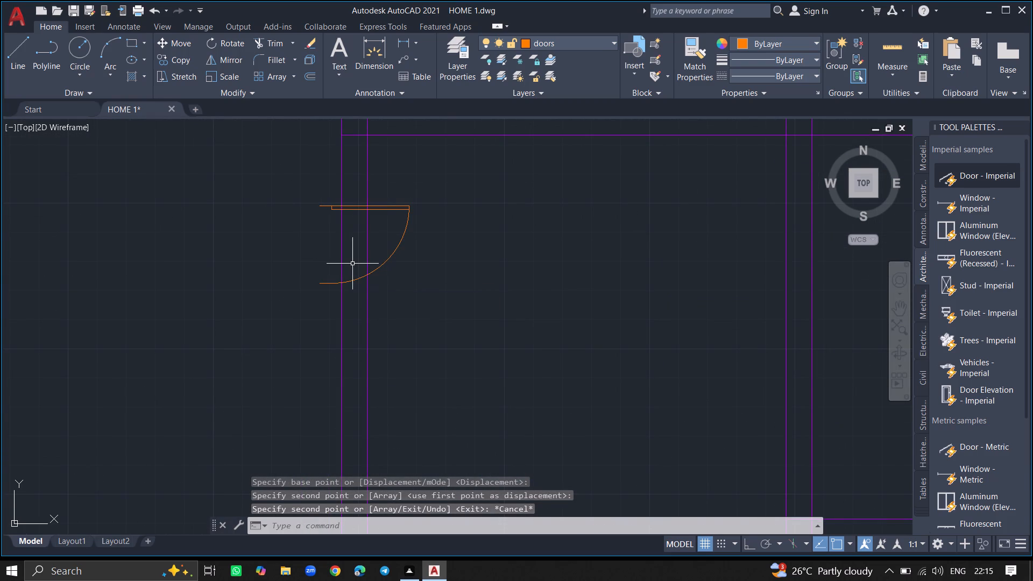
left_click(367, 259)
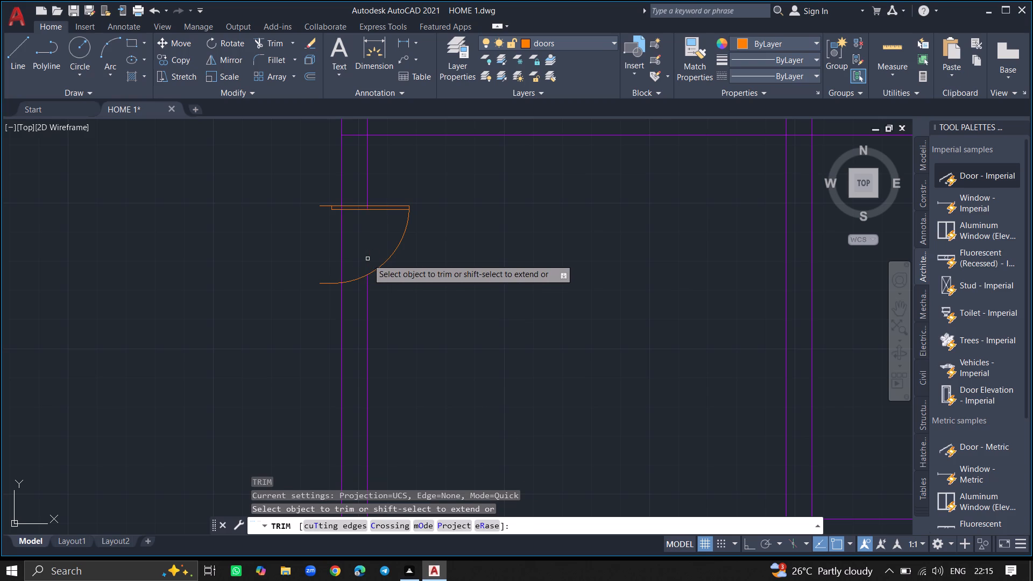
left_click(339, 261)
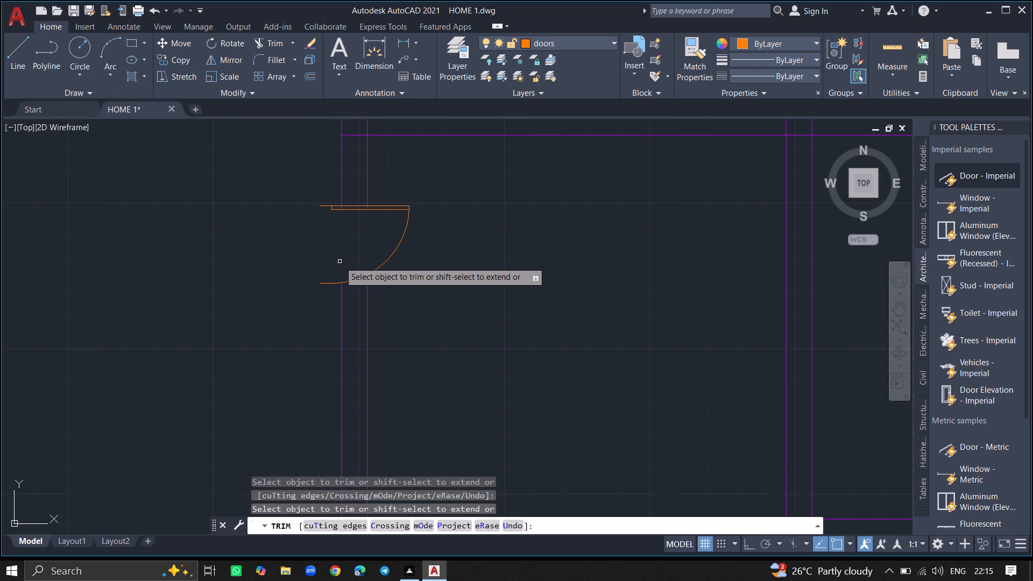
key("Return")
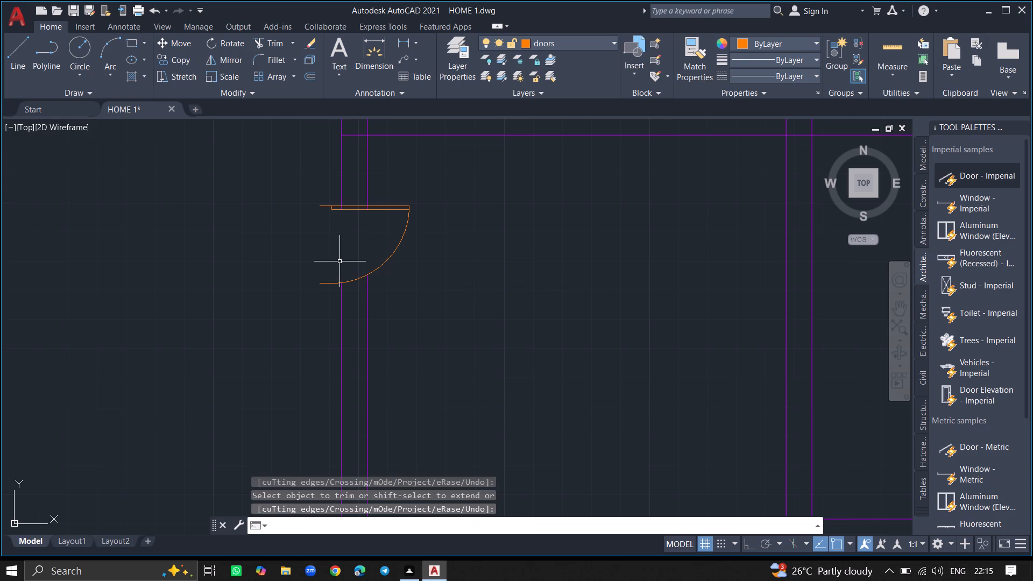
scroll(339, 261, "down", 3, "ctrl")
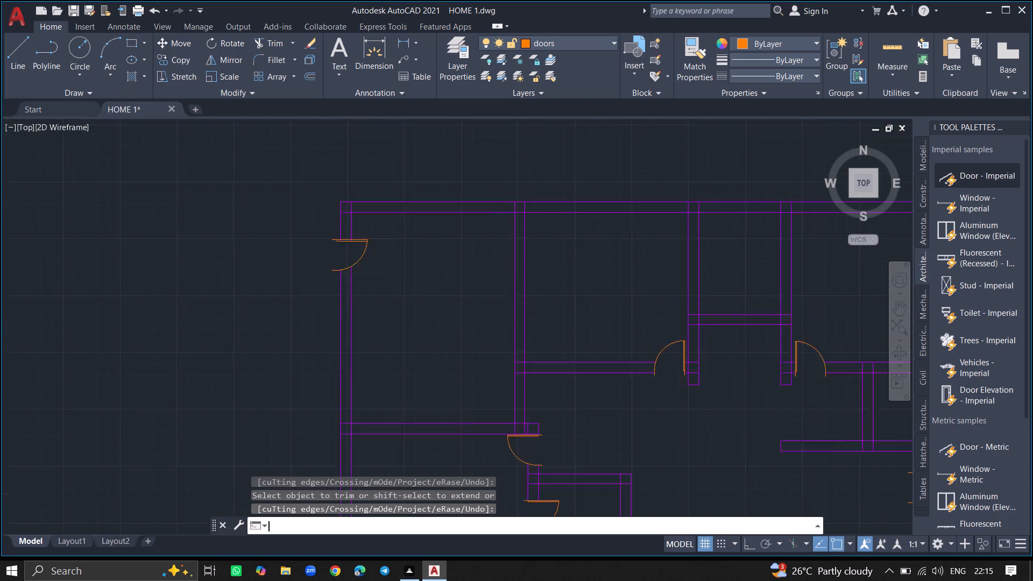
Save the drawing.
key("ctrl+s")
key("ctrl+s")
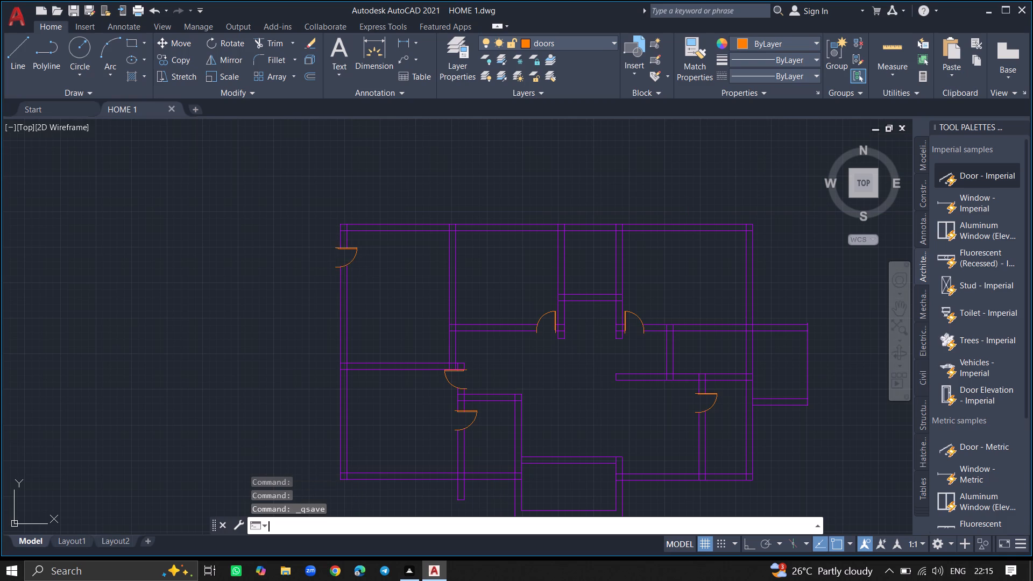
key("ctrl+s")
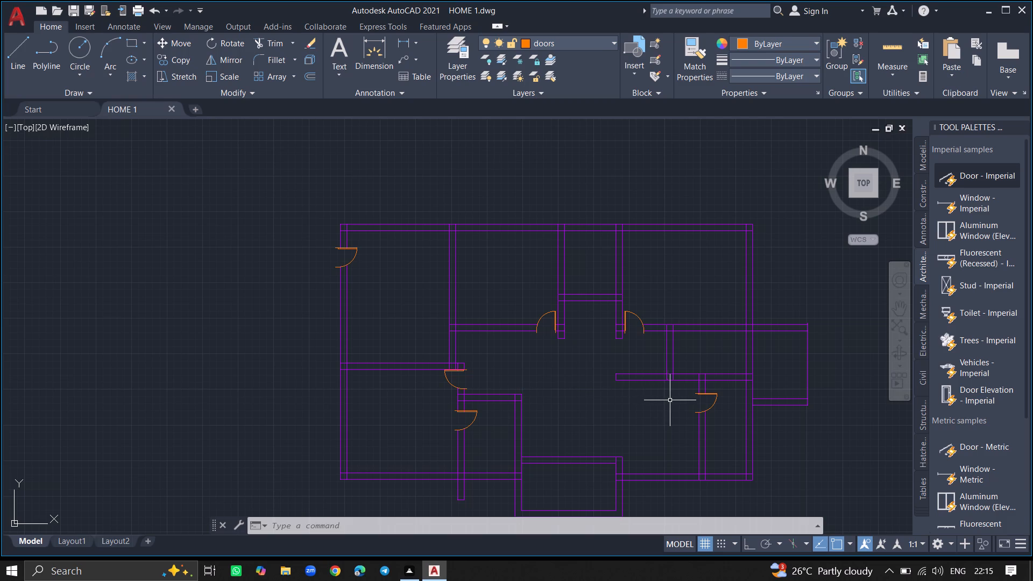
Copy the northeast room's door into the open space just southeast of it, west of the short partition wall.
left_click(627, 313)
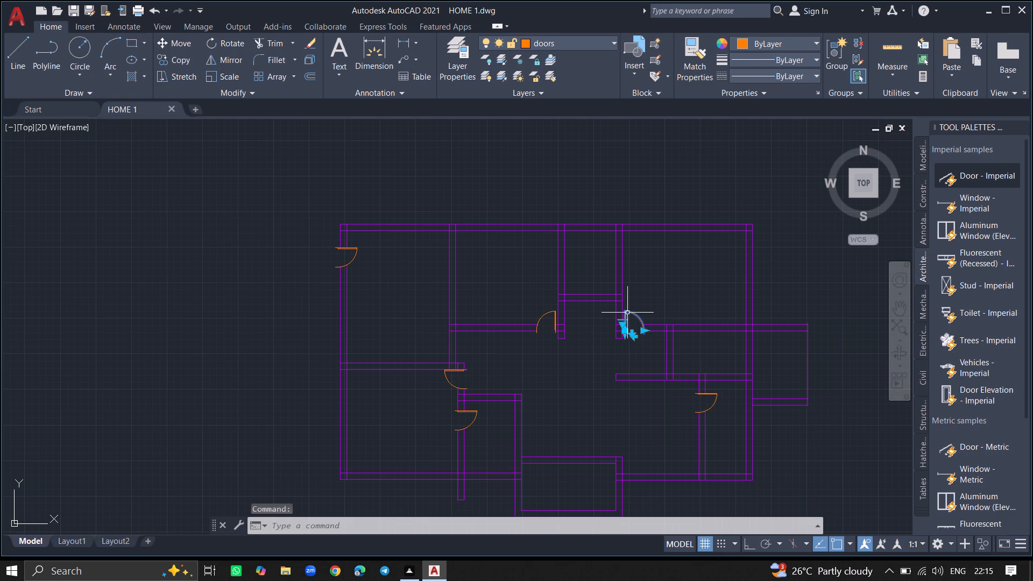
type("COPY")
key("Return")
scroll(627, 313, "up", 10, "ctrl")
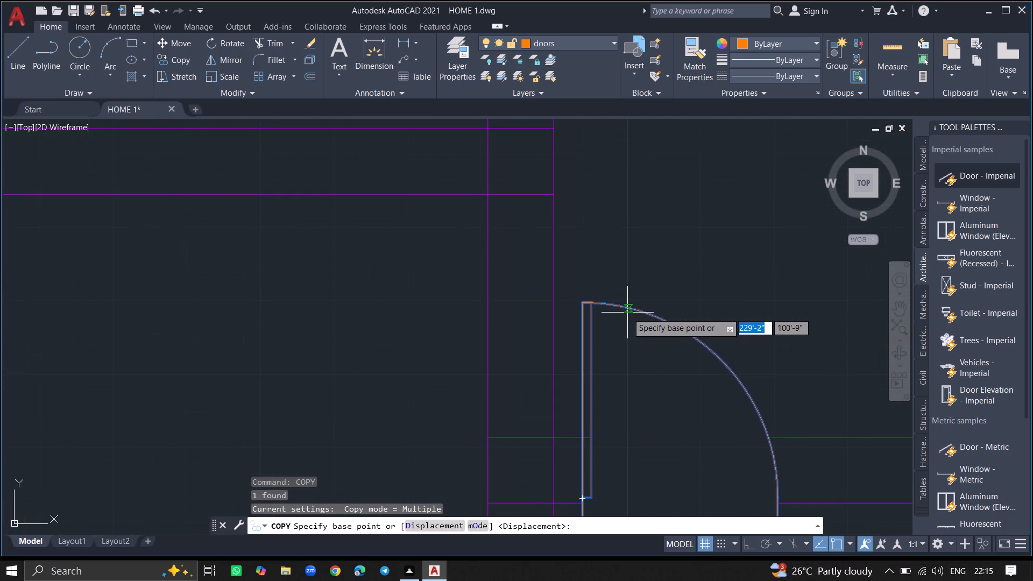
left_click(627, 313)
scroll(706, 253, "down", 4, "ctrl")
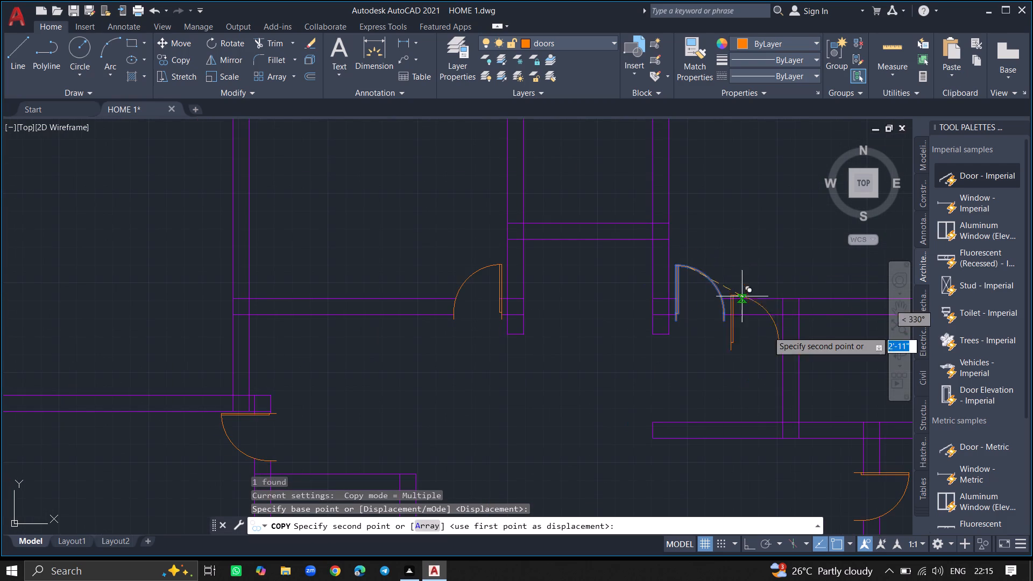
left_click(740, 343)
key("Escape")
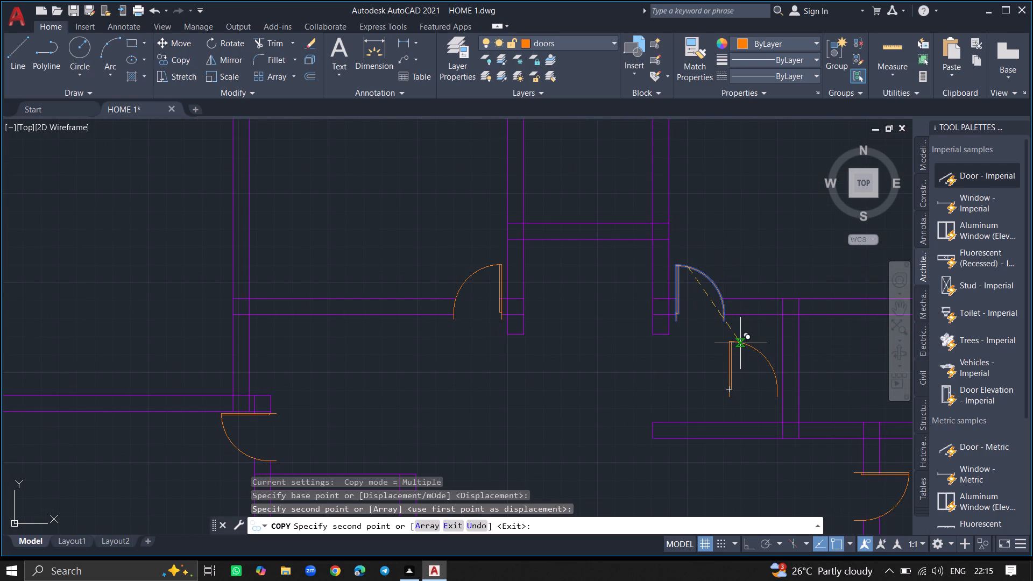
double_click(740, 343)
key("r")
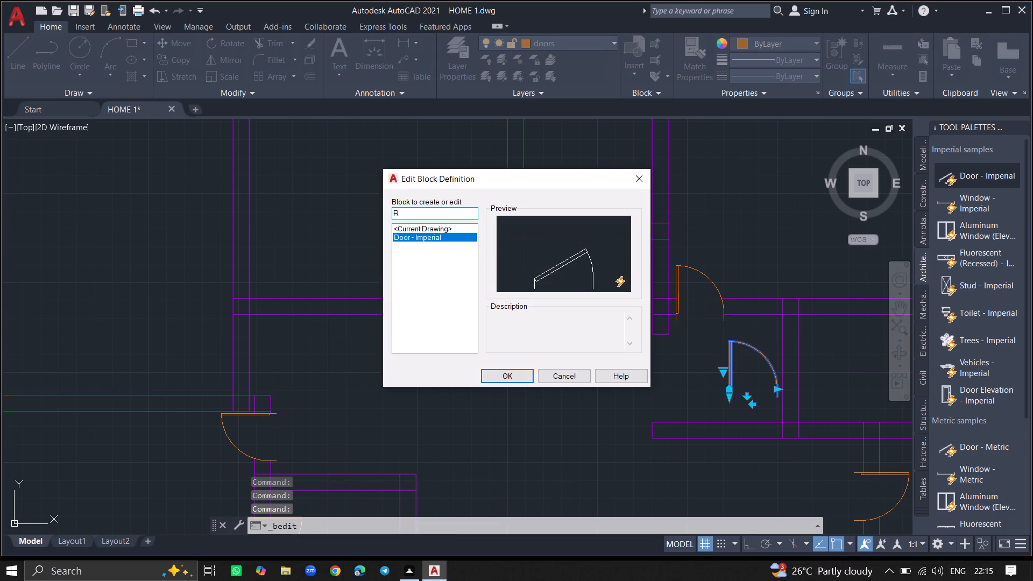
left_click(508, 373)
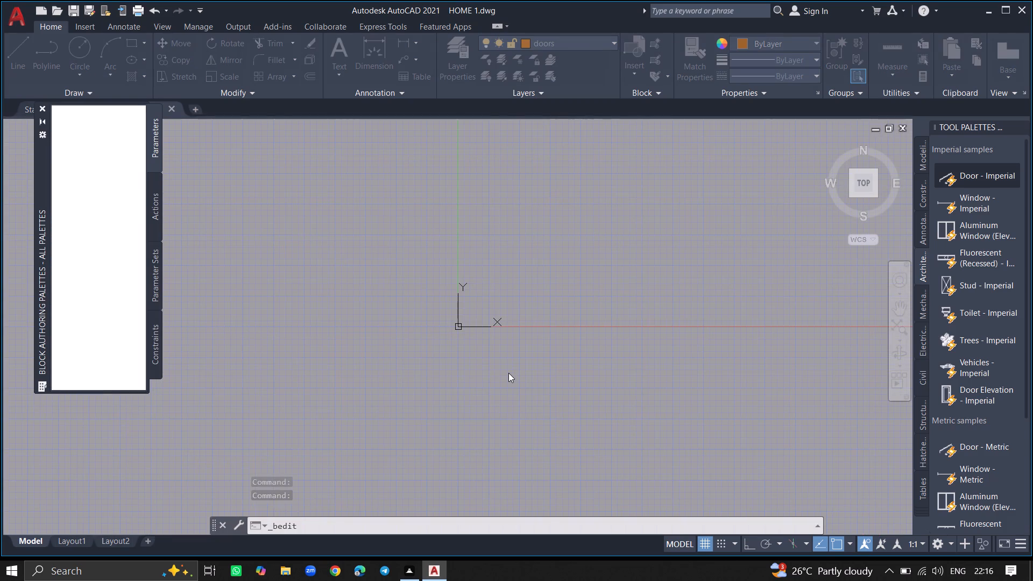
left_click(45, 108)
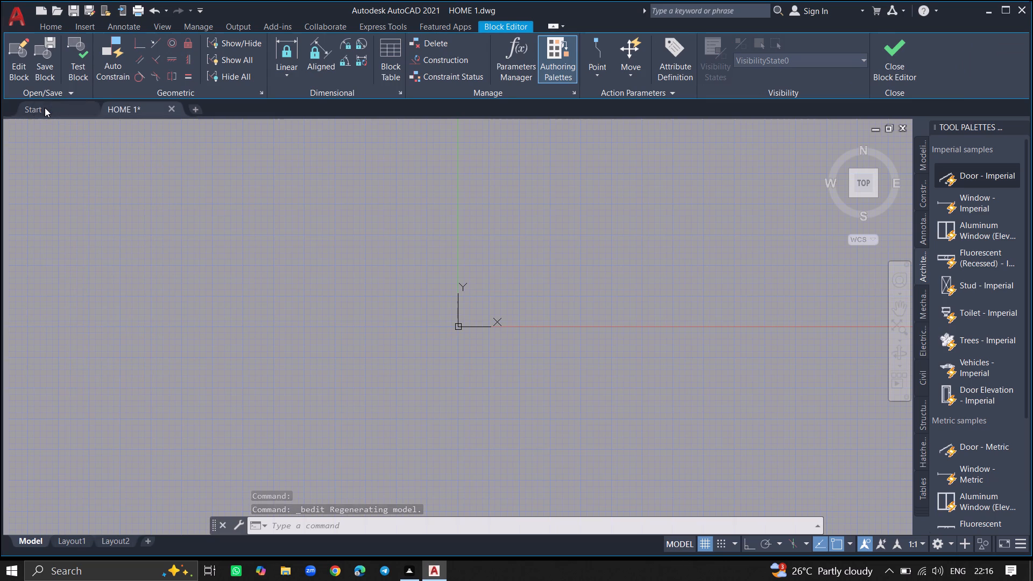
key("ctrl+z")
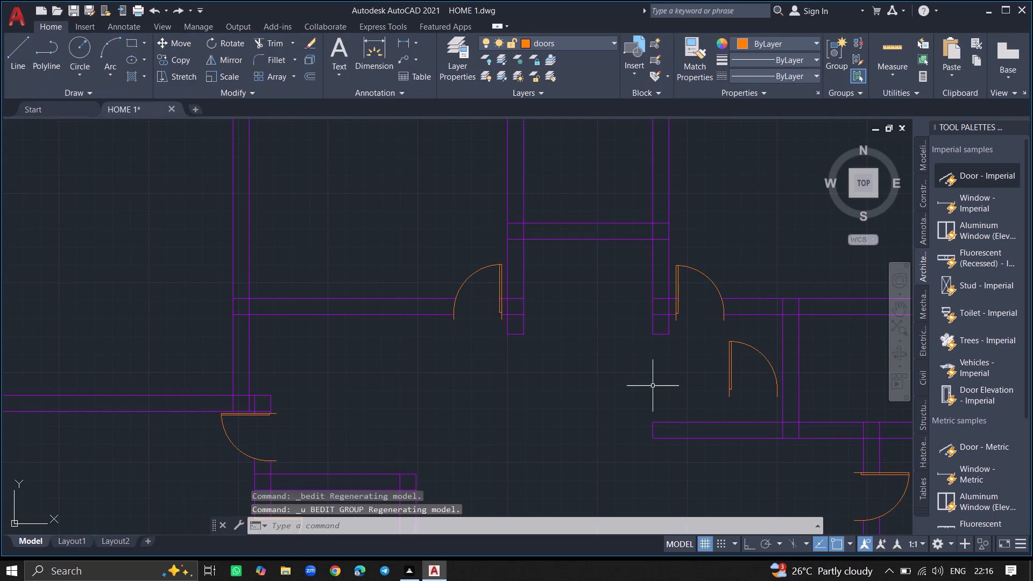
Rotate the new copy of the northeast room's door 180° about the north end of its leaf.
left_click(731, 363)
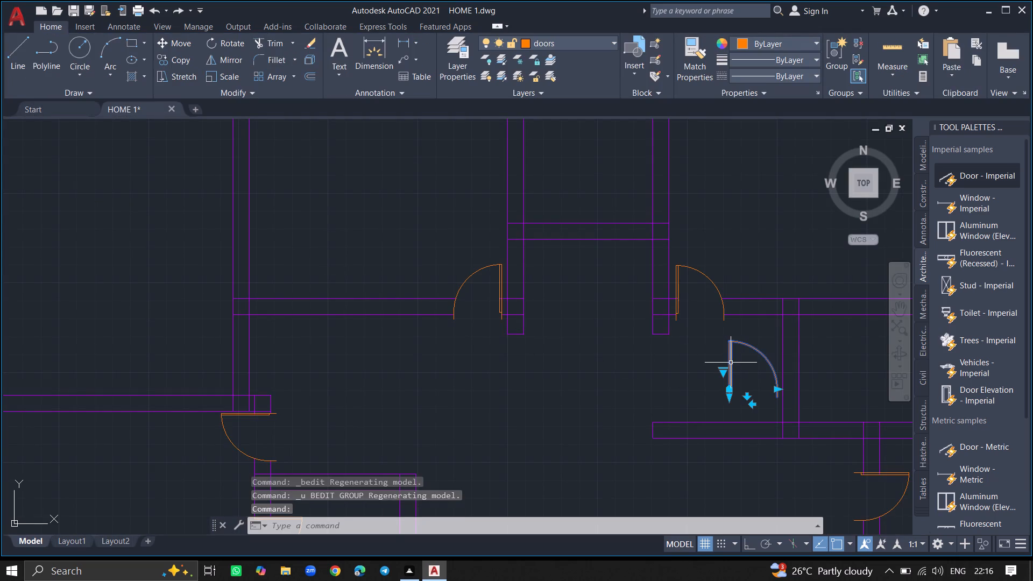
type("RO")
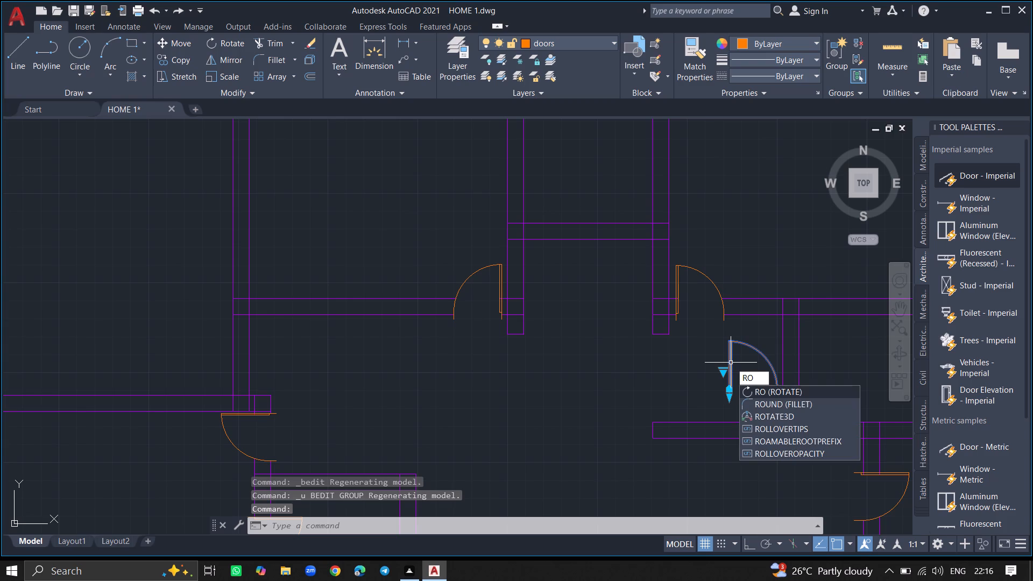
left_click(749, 389)
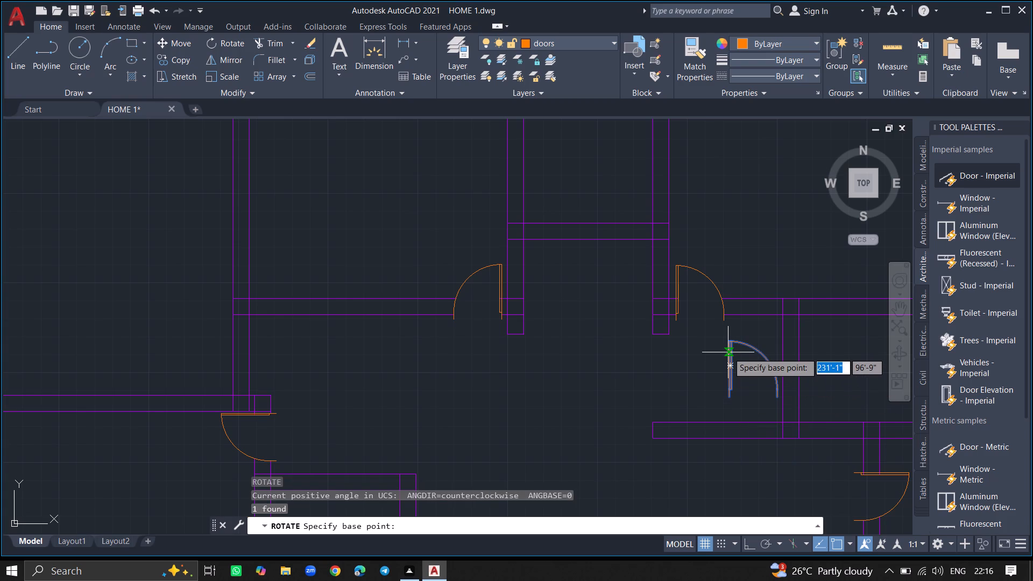
left_click(726, 345)
left_click(726, 345)
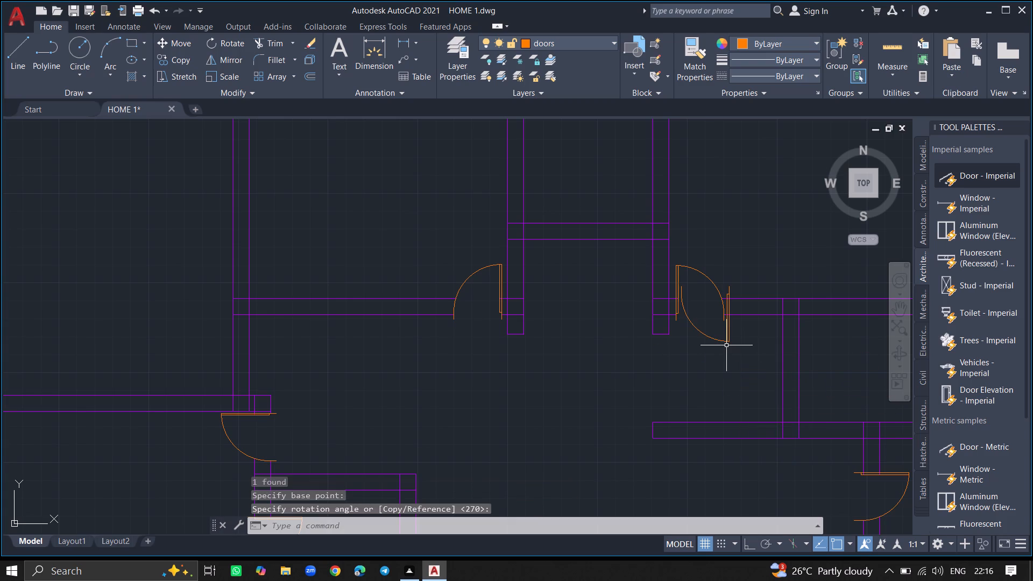
Move the rotated door copy southeast into the open space just east of the short partition wall.
left_click(725, 336)
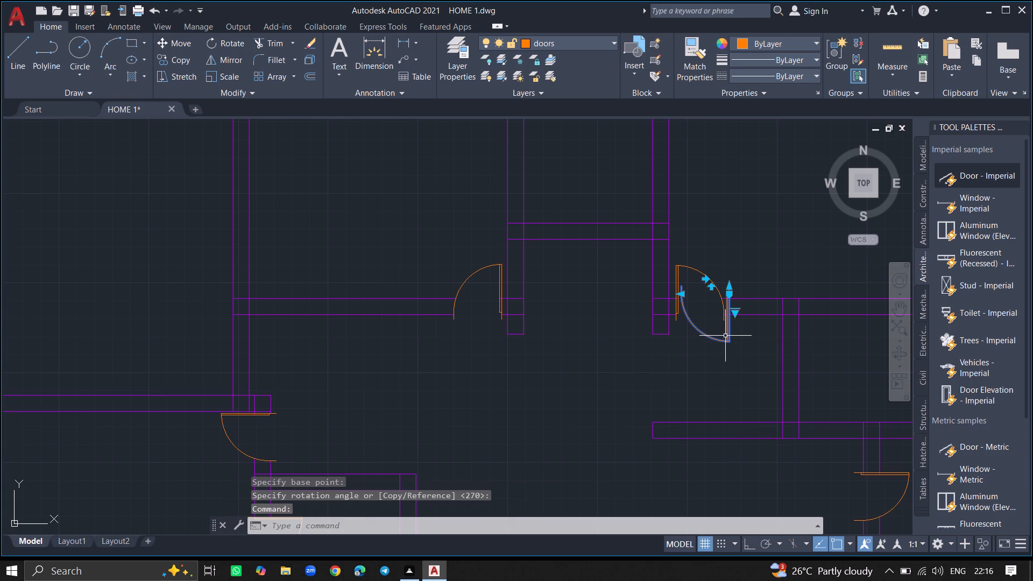
type("MOVE")
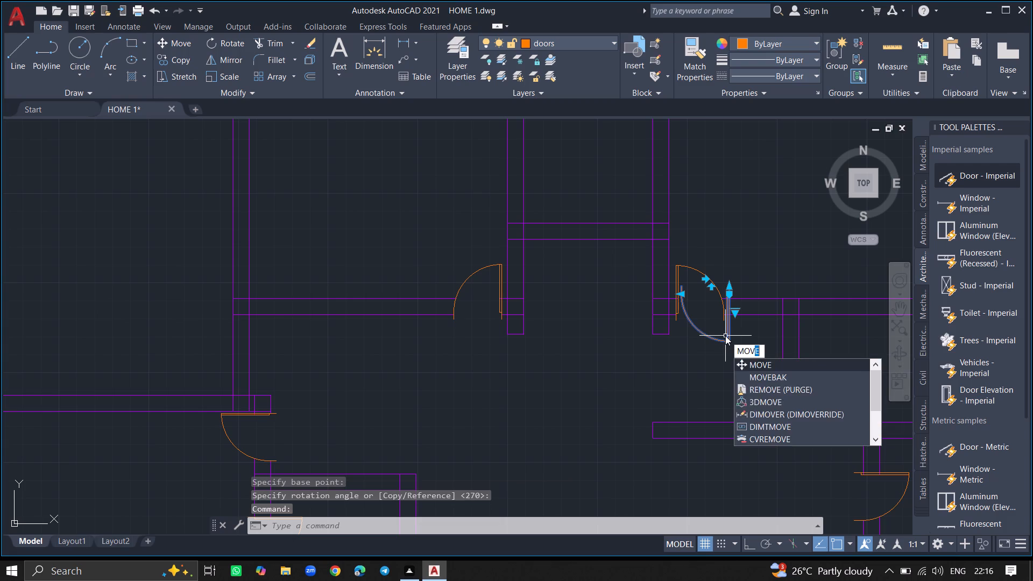
key("Return")
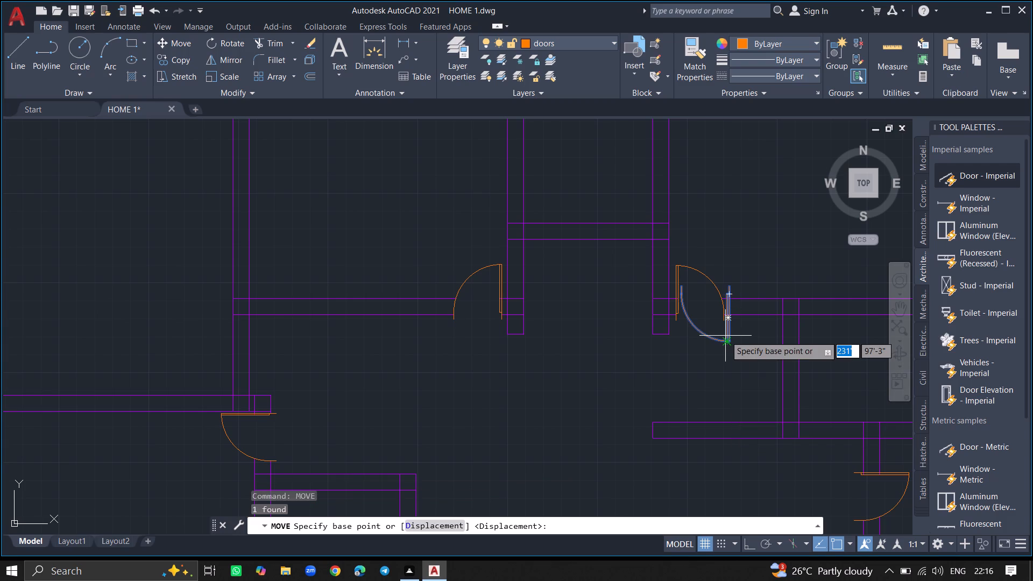
left_click(725, 336)
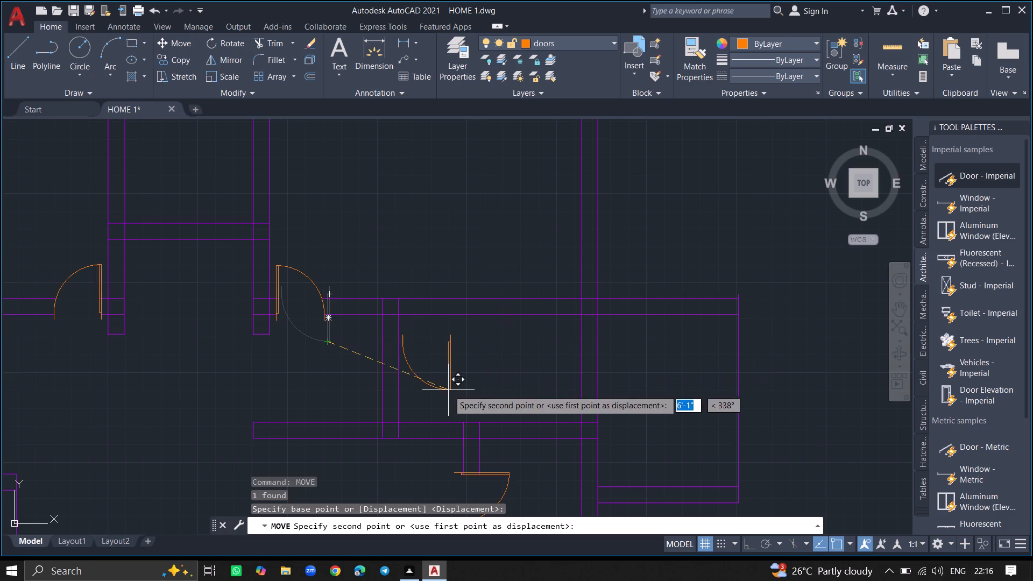
left_click(448, 390)
key("Escape")
Mirror the moved door about its leaf so it swings east, erasing the source door.
left_click(448, 390)
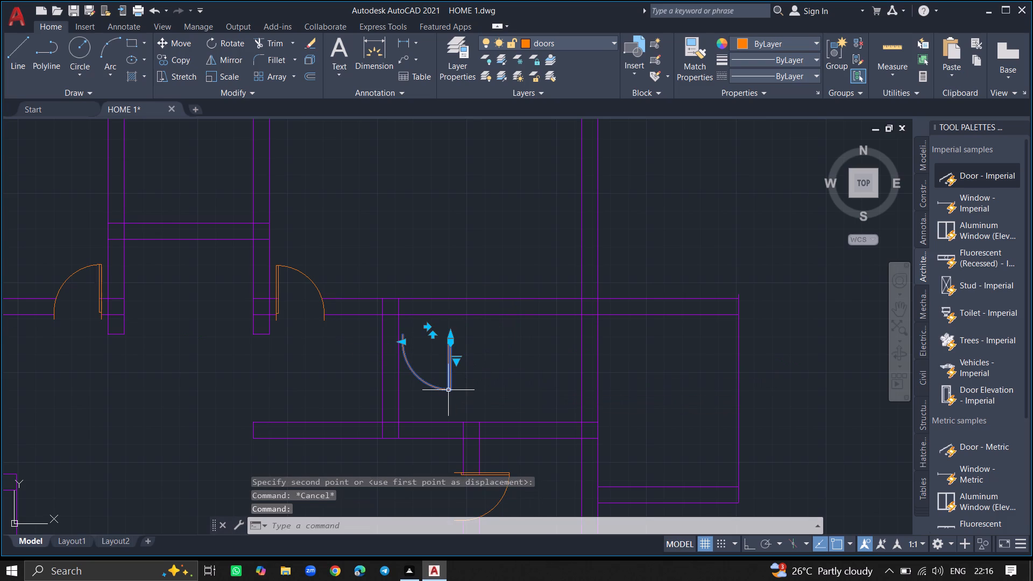
type("MIRR")
left_click(467, 416)
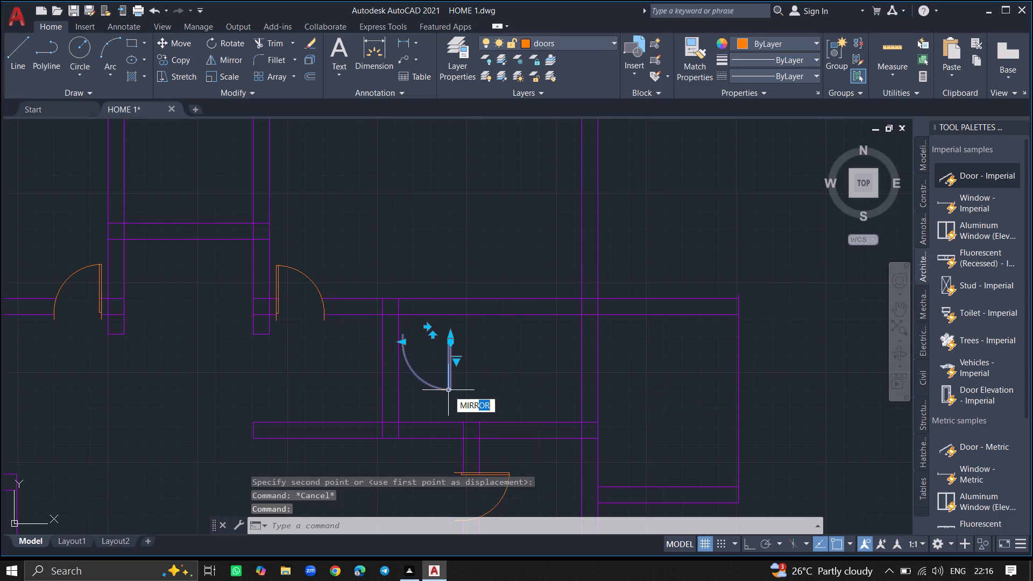
left_click(448, 388)
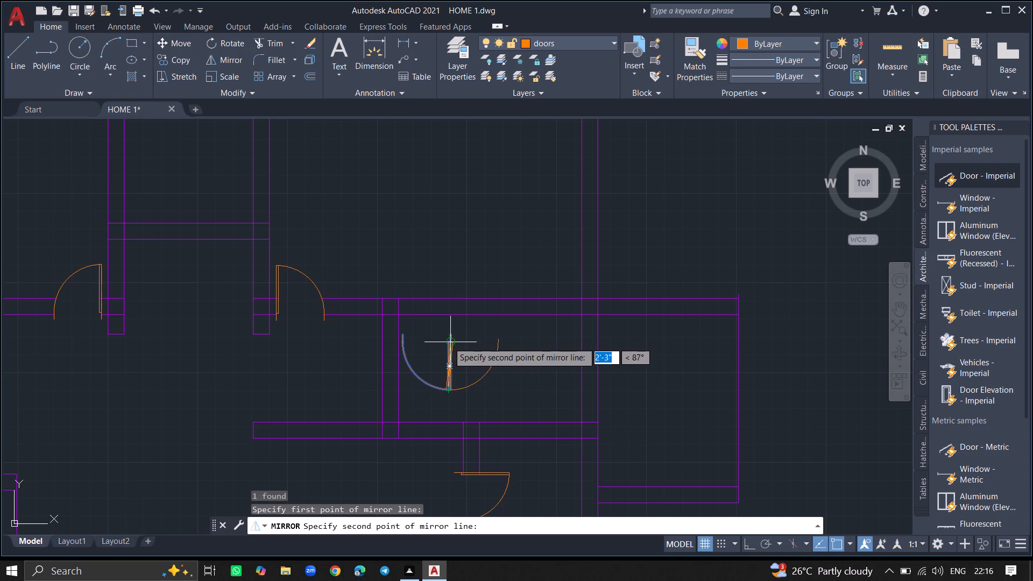
scroll(445, 343, "up", 4, "ctrl")
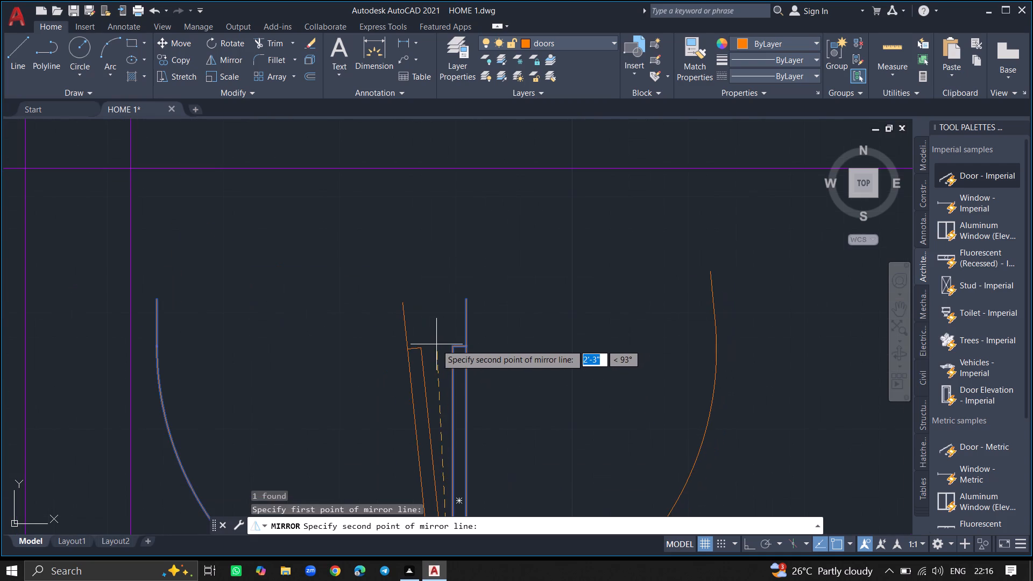
left_click(459, 344)
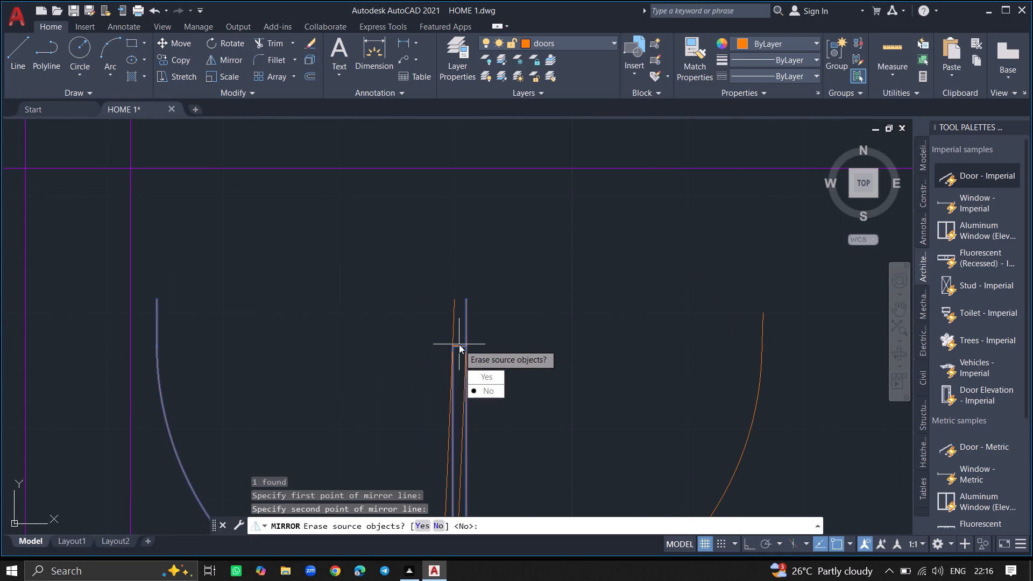
left_click_drag(469, 372, 459, 344)
Move the mirrored door northwest into the northeast room's south wall, just east of the short partition wall.
left_click(459, 344)
scroll(459, 344, "down", 7, "ctrl")
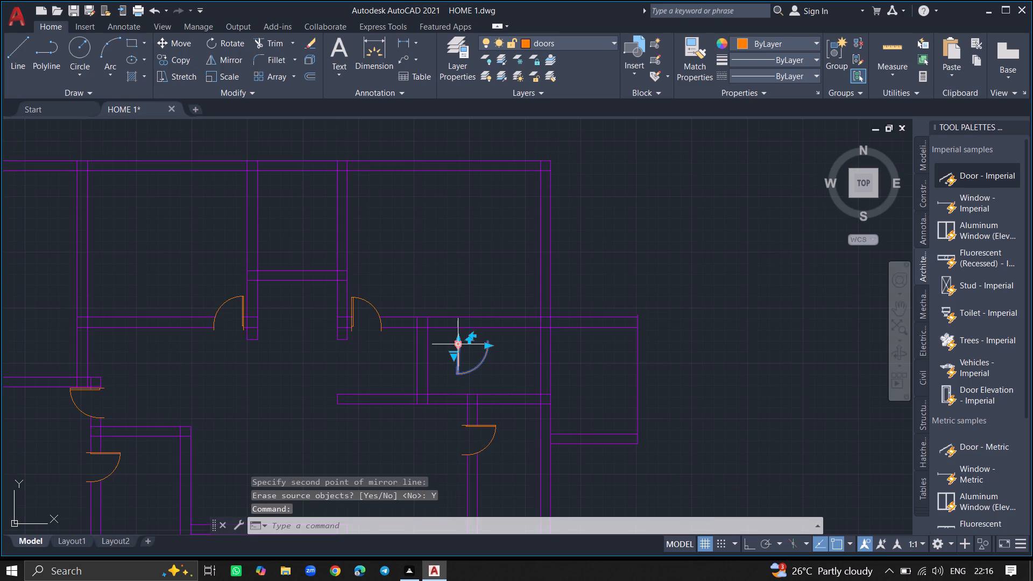
scroll(494, 390, "up", 5, "ctrl")
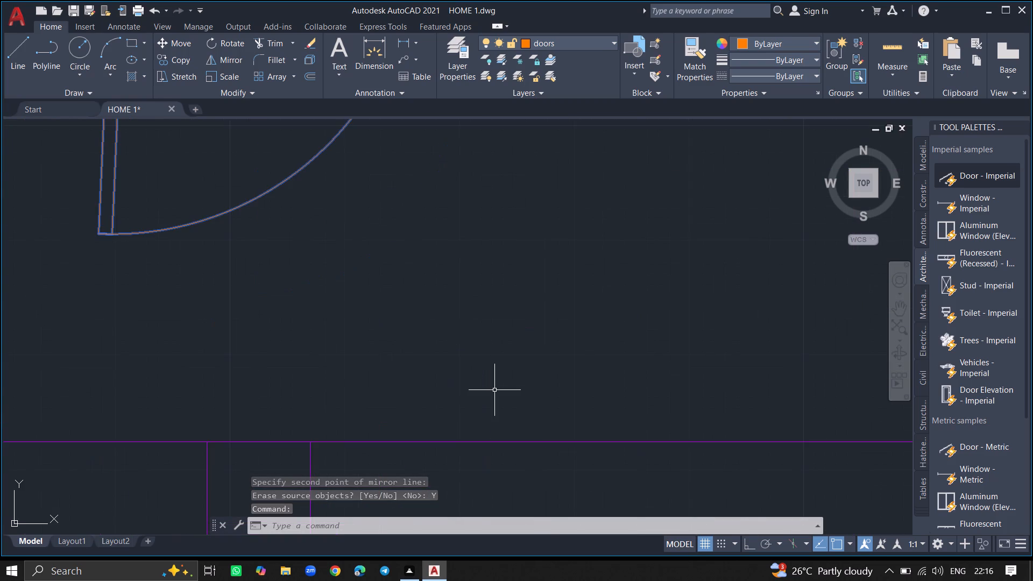
scroll(494, 390, "down", 3, "ctrl")
type("MOVE")
key("Return")
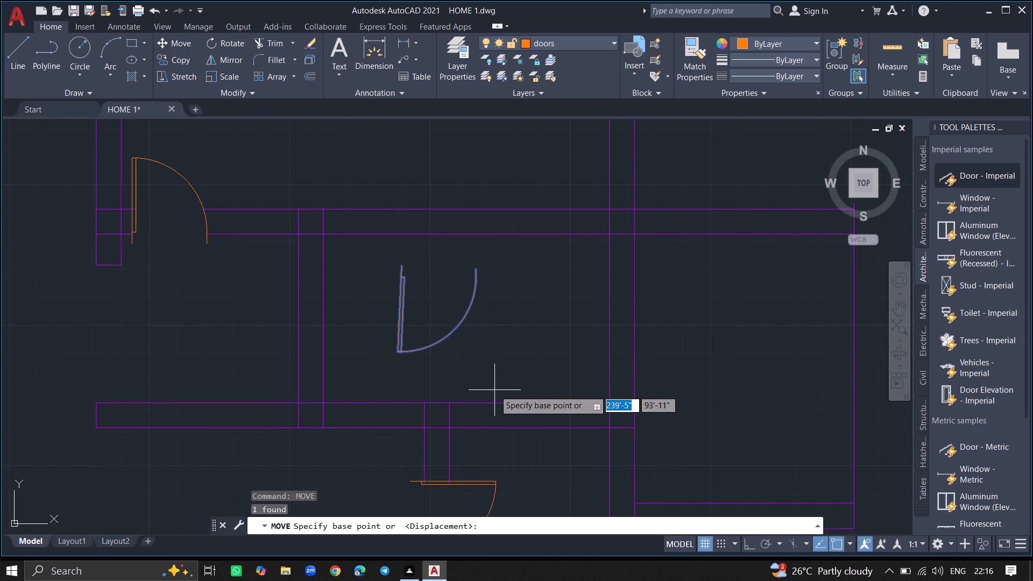
left_click(398, 352)
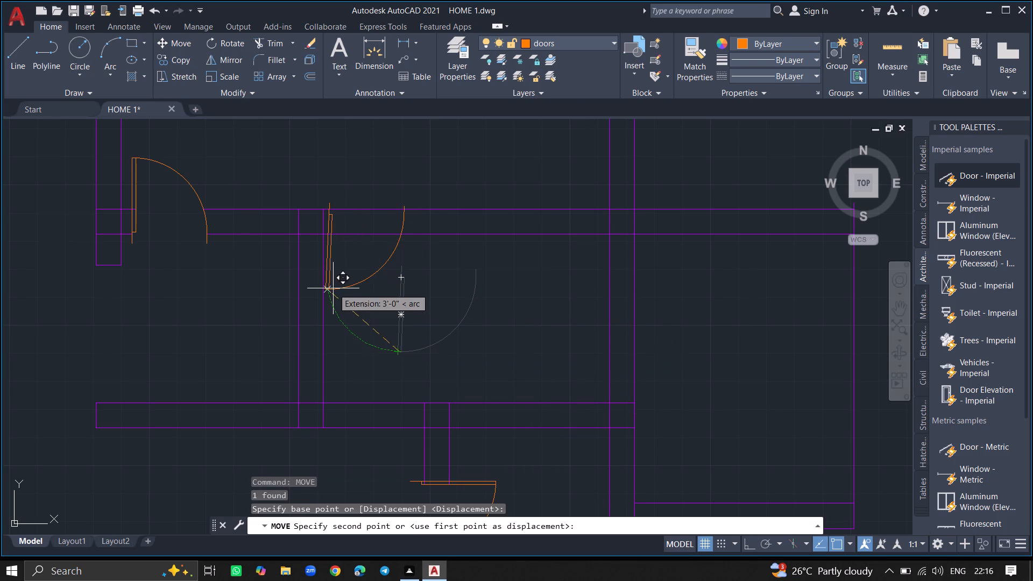
left_click(335, 288)
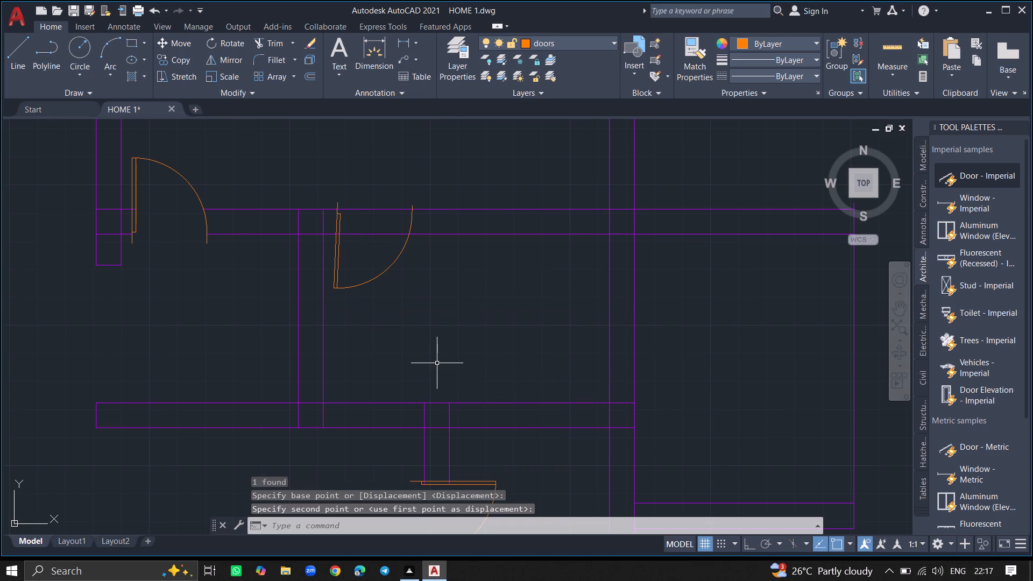
Trim both lines of the northeast room's south wall across the mirrored door's opening.
type("TRIM")
key("Return")
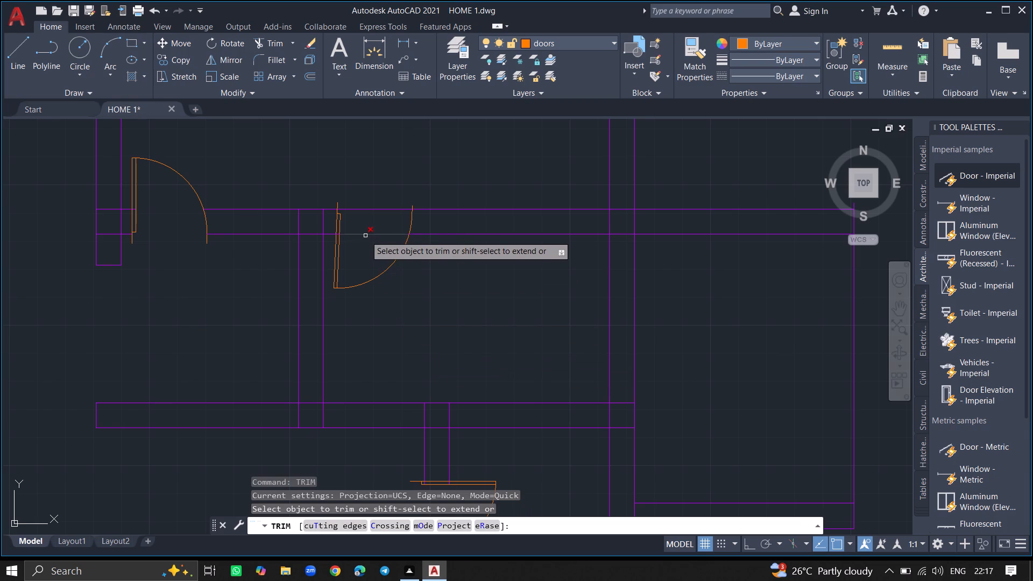
left_click(365, 236)
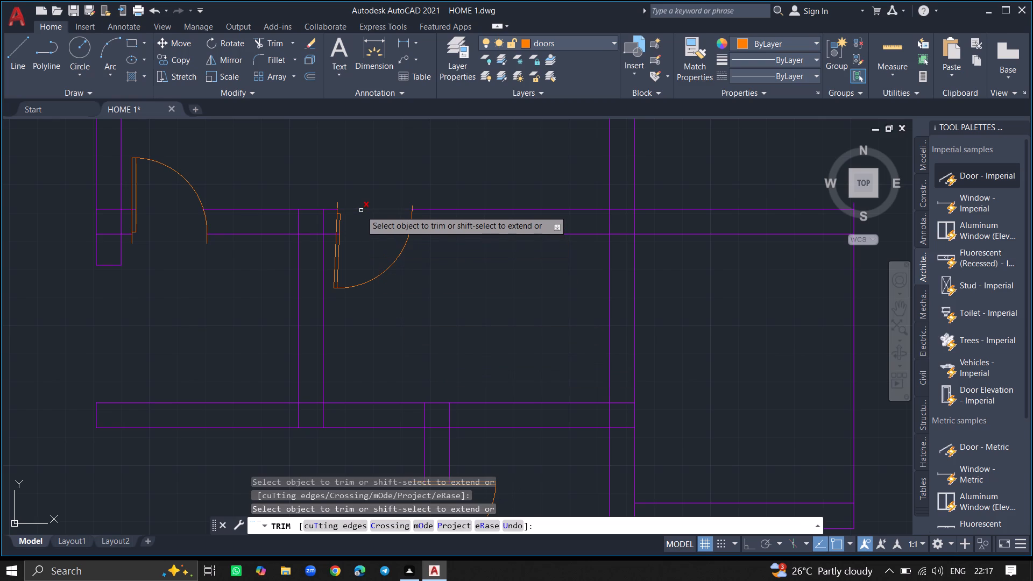
left_click(361, 210)
key("Return")
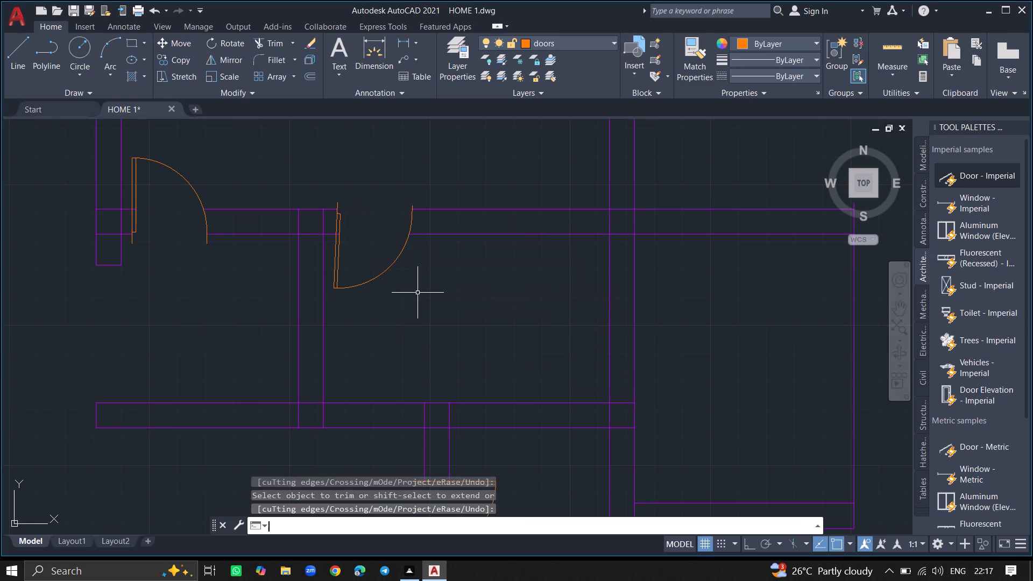
Move the northwest room's exterior door slightly east so its jambs start at the west wall's outer line.
scroll(418, 293, "down", 3, "ctrl")
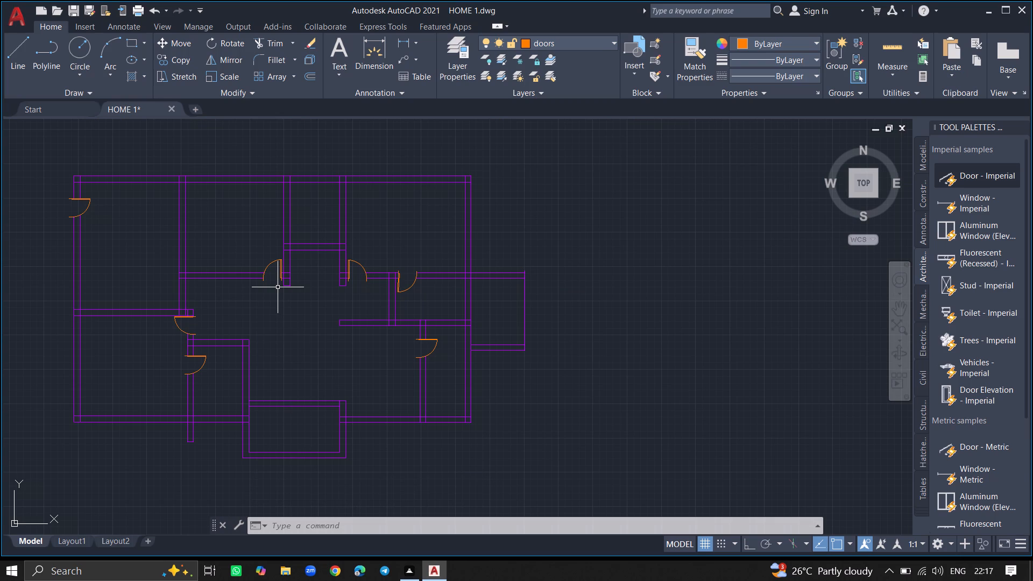
scroll(53, 195, "up", 6, "ctrl")
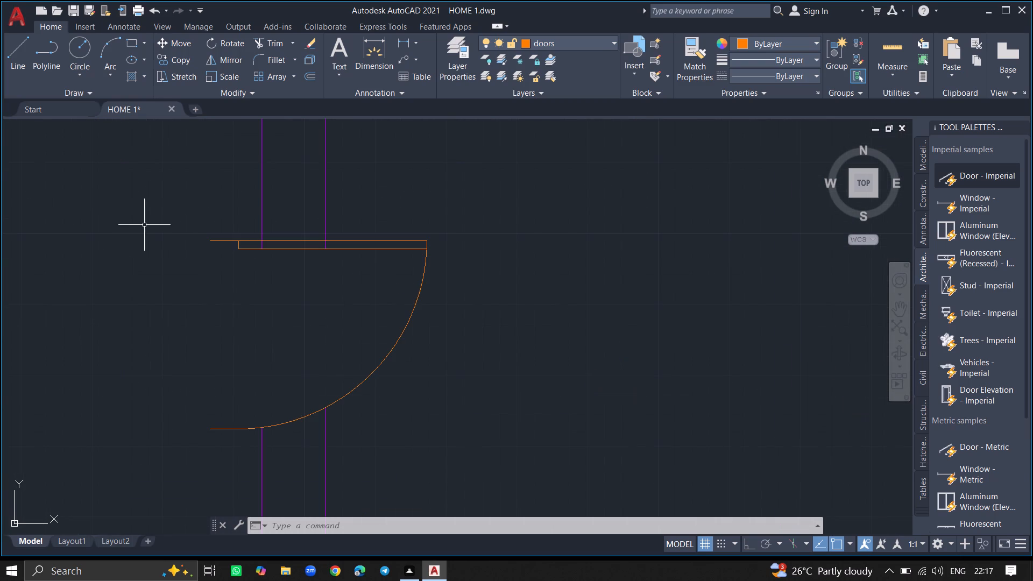
left_click(249, 241)
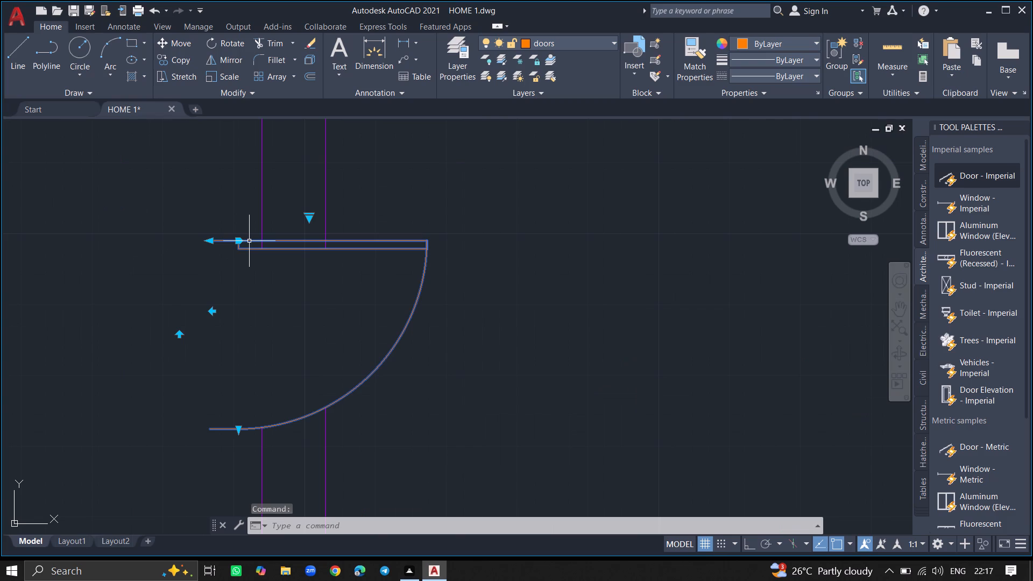
type("MOVE")
key("Return")
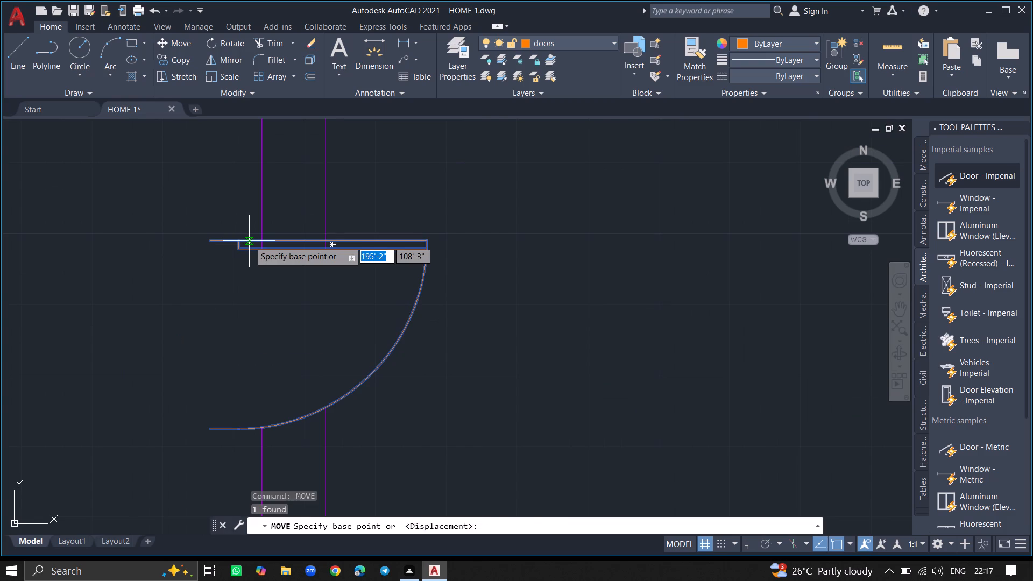
left_click(249, 241)
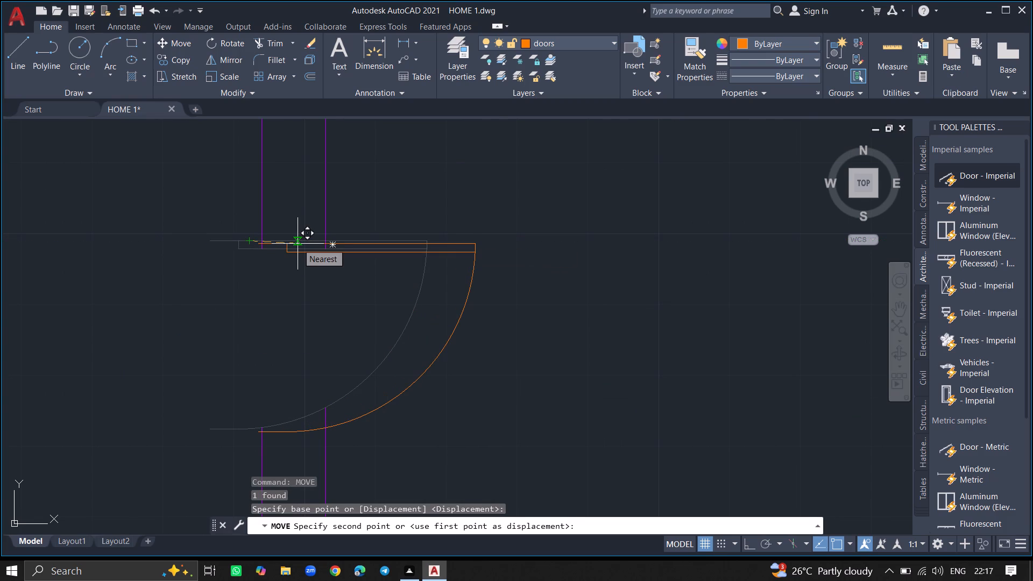
left_click(298, 244)
scroll(247, 364, "down", 5, "ctrl")
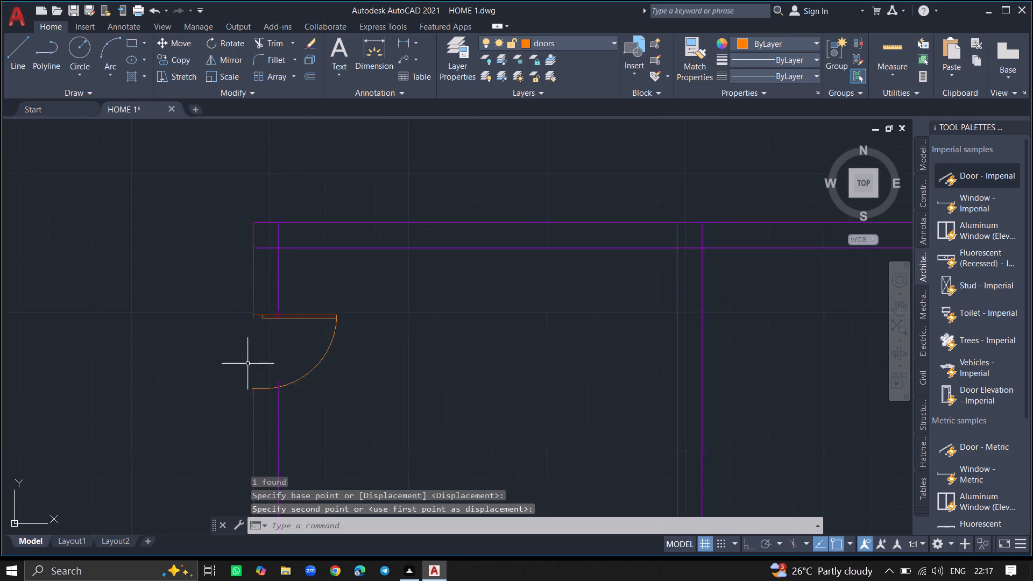
Save the drawing.
scroll(335, 386, "down", 4, "ctrl")
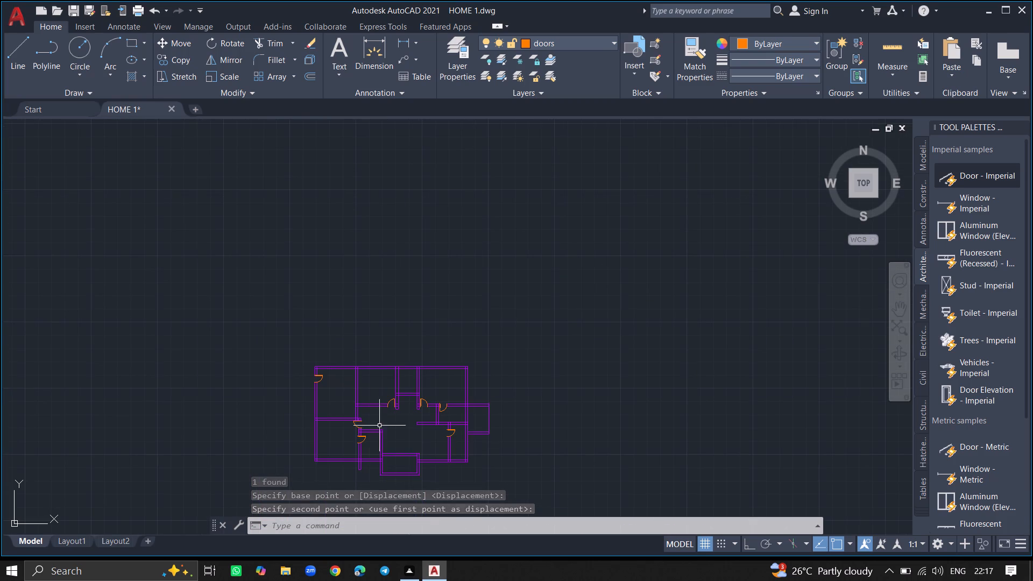
key("ctrl+s")
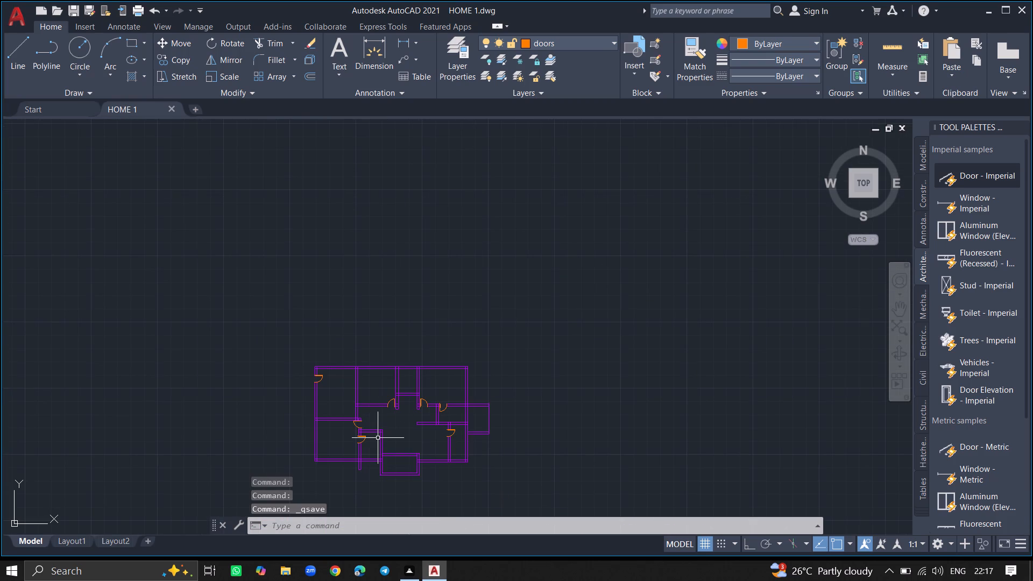
key("ctrl+s")
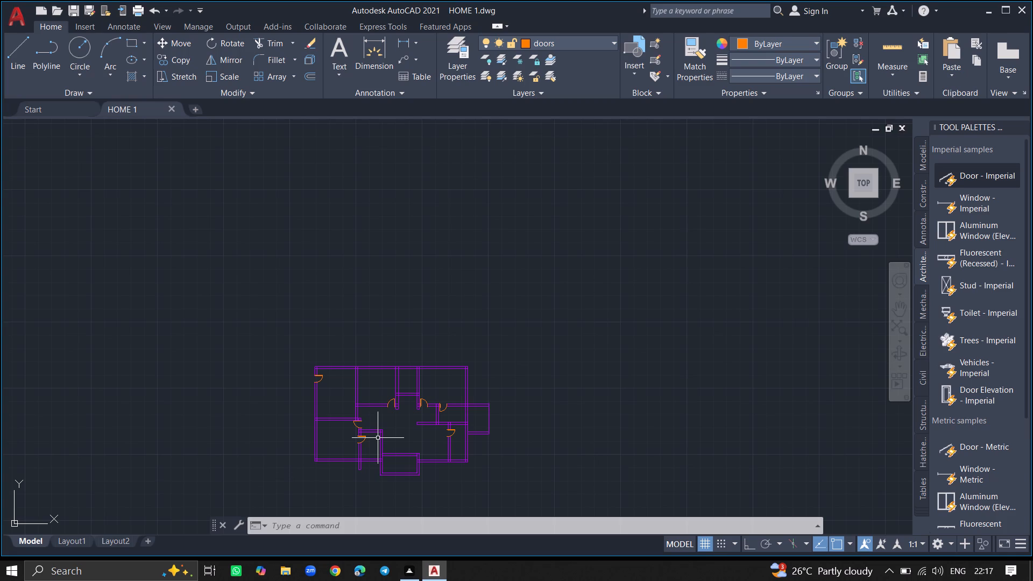
Make the windows layer current in the layer properties.
scroll(329, 482, "up", 3, "ctrl")
scroll(329, 482, "down", 1, "ctrl")
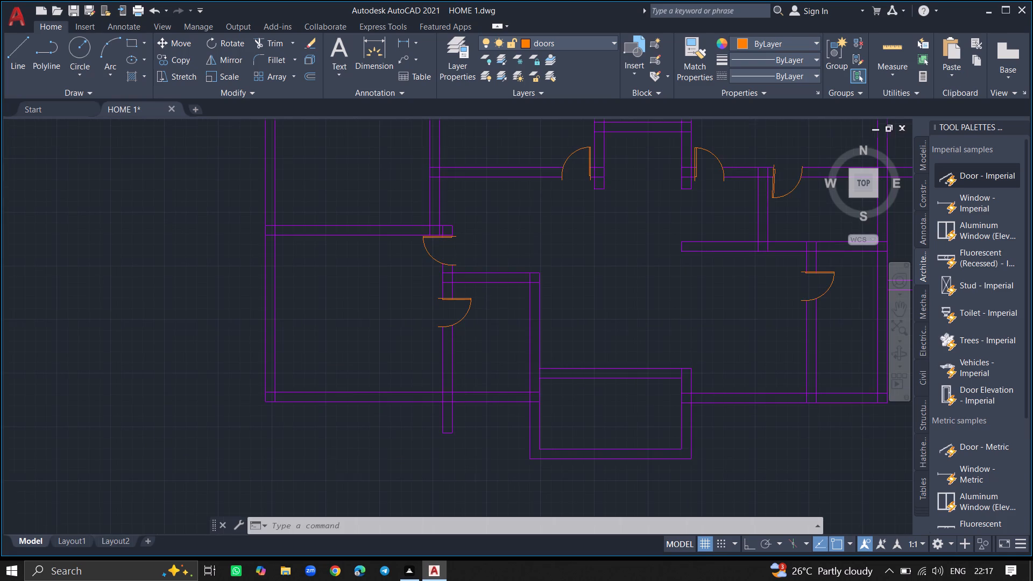
scroll(329, 482, "down", 2, "ctrl")
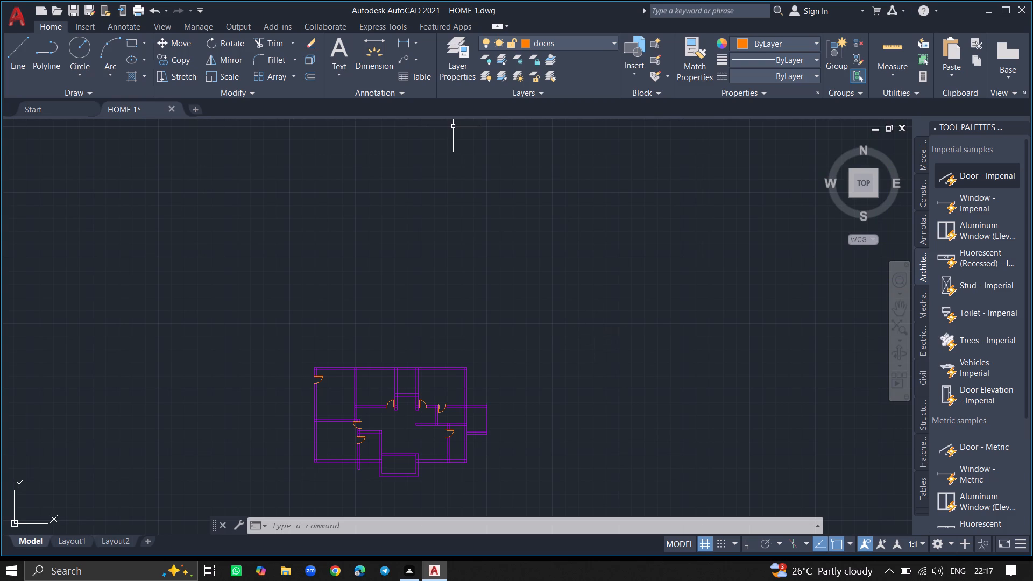
double_click(454, 59)
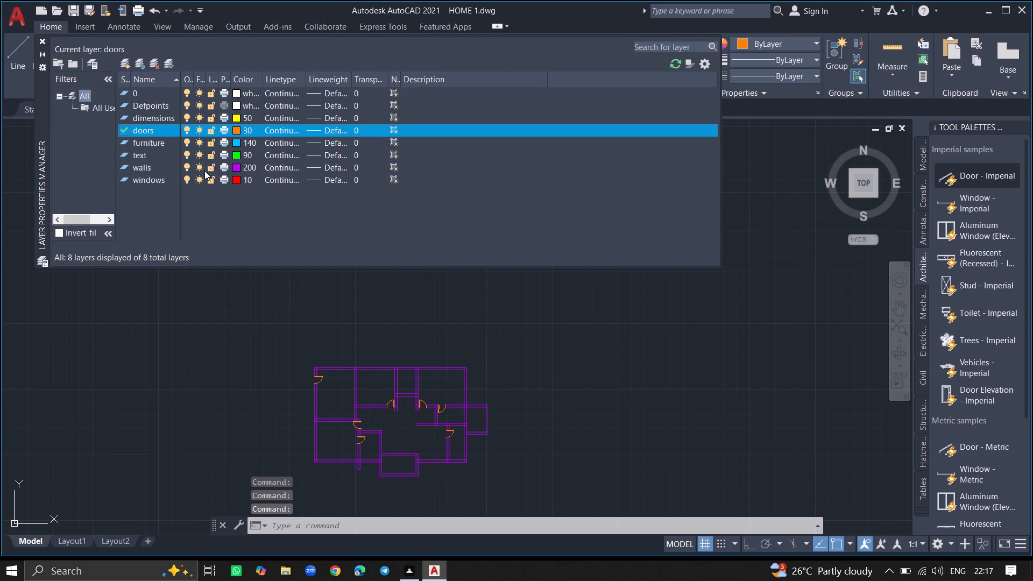
double_click(157, 177)
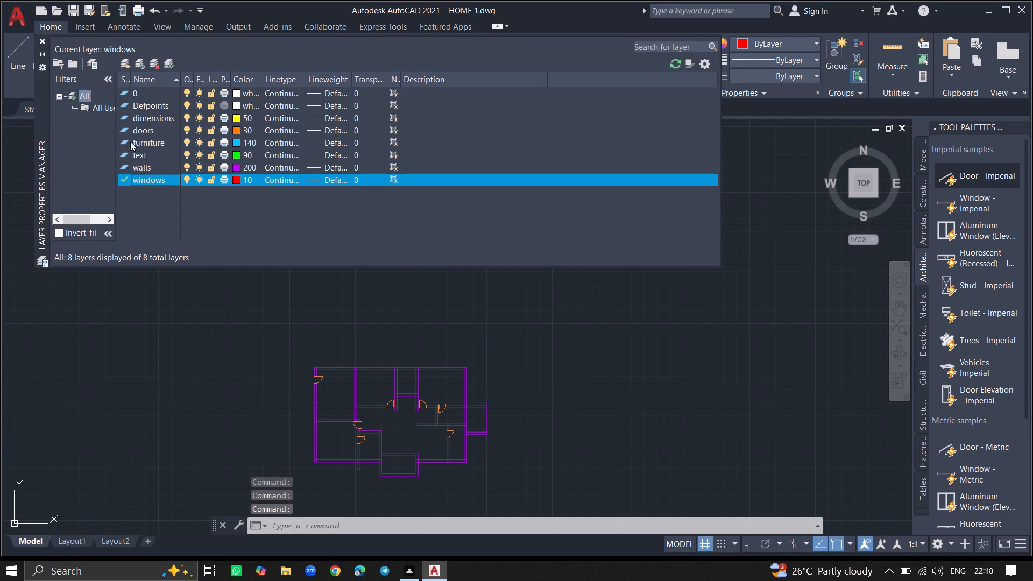
left_click(40, 39)
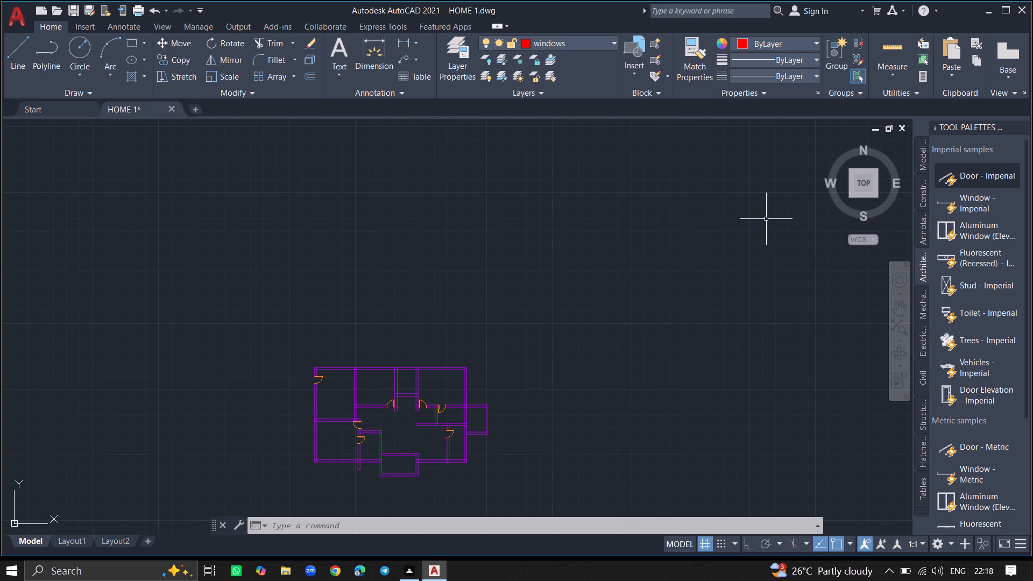
Insert the Window - Imperial block in the empty space north of the floor plan.
left_click(952, 196)
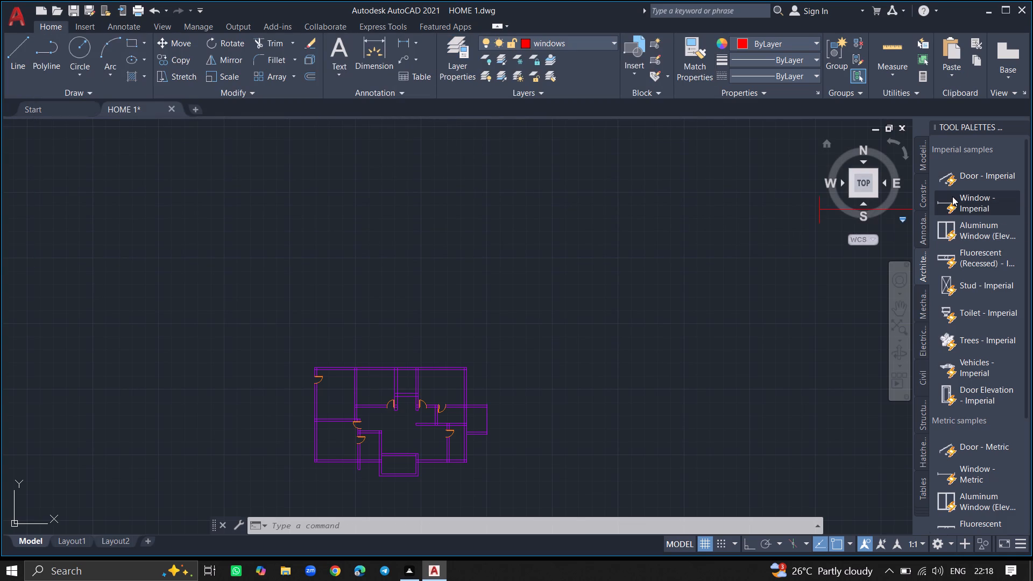
left_click(423, 197)
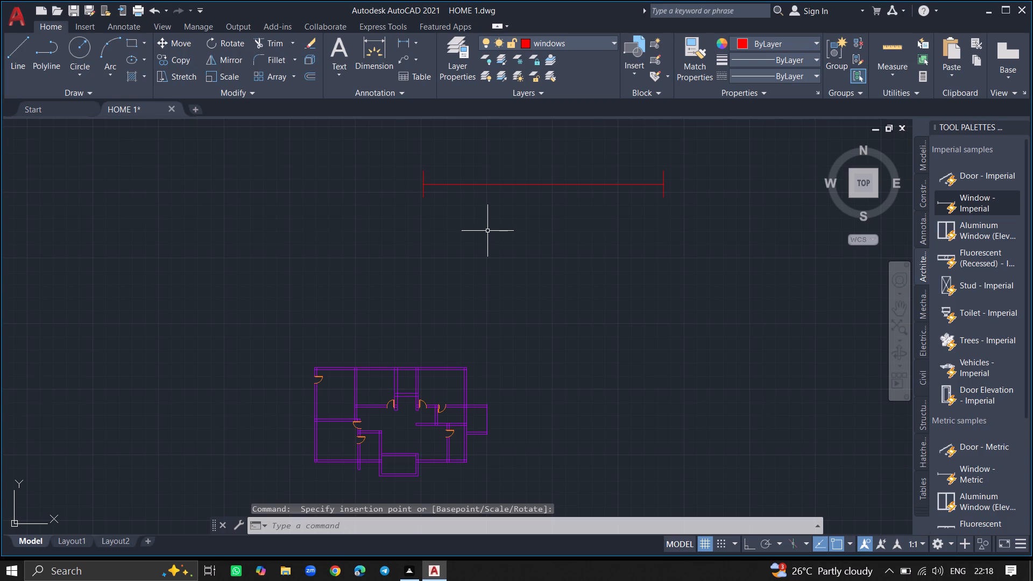
Scale the window block north of the floor plan down to a small fraction of its inserted size.
left_click(477, 186)
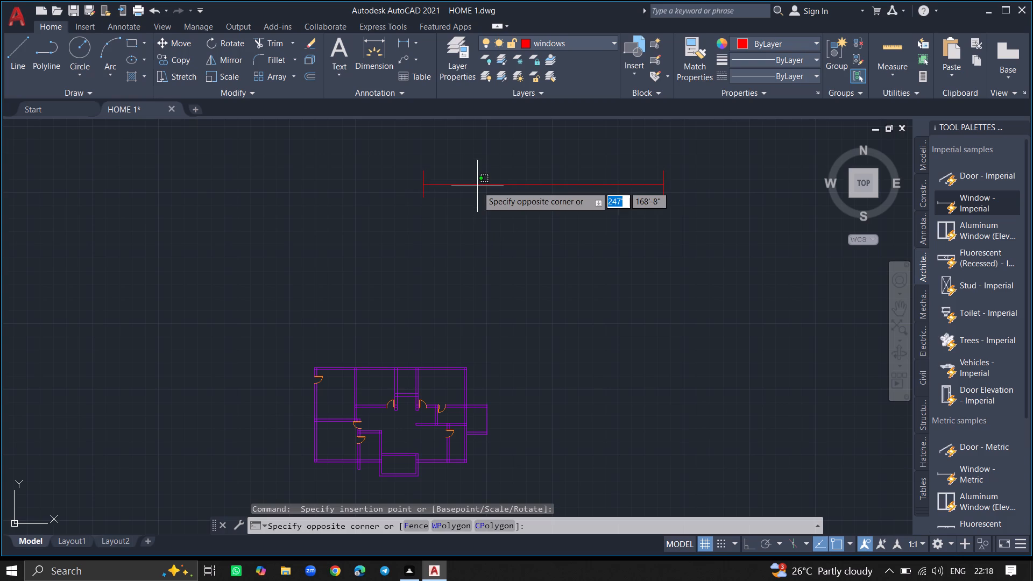
left_click(477, 185)
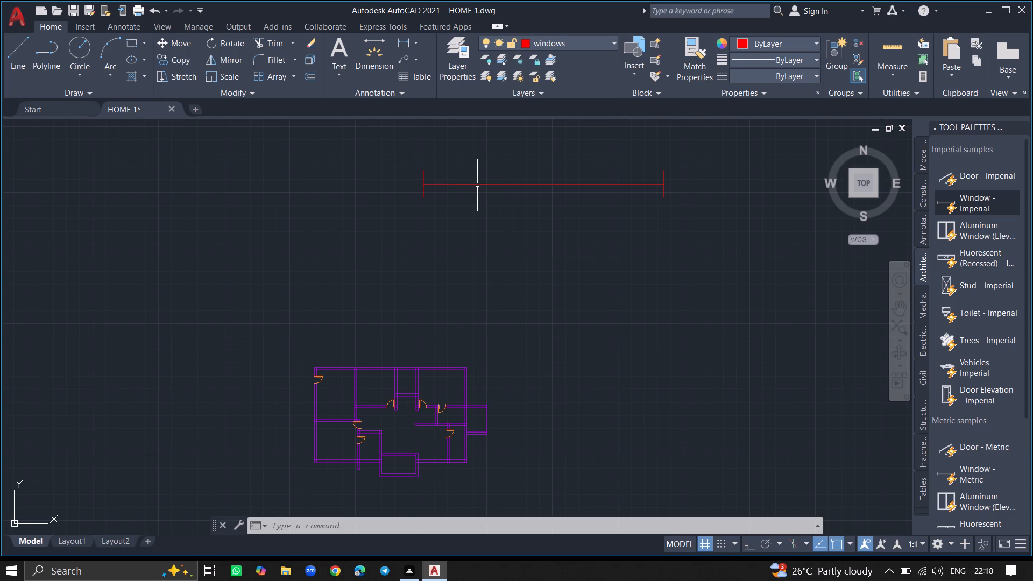
type("SC")
key("Return")
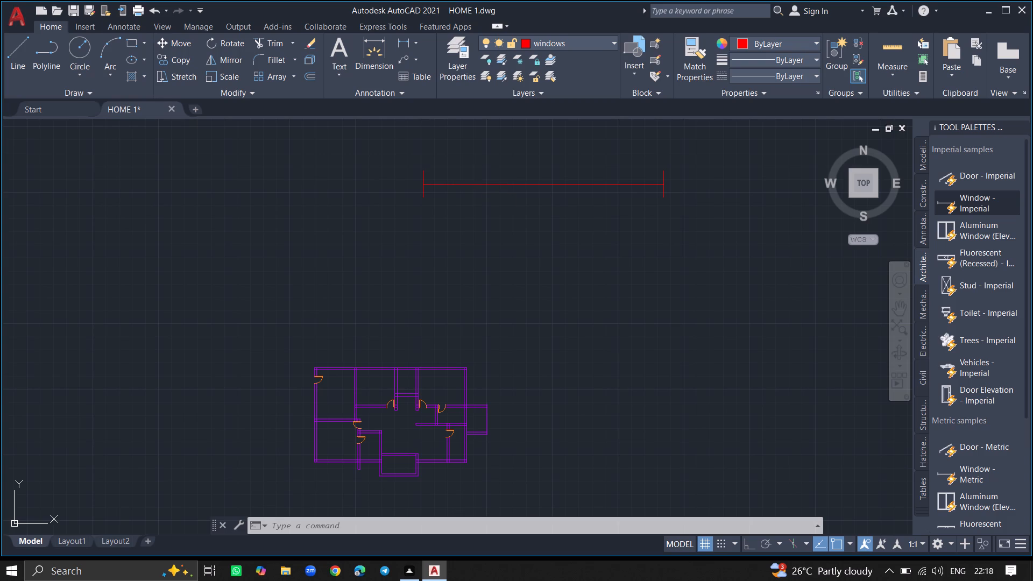
left_click(477, 185)
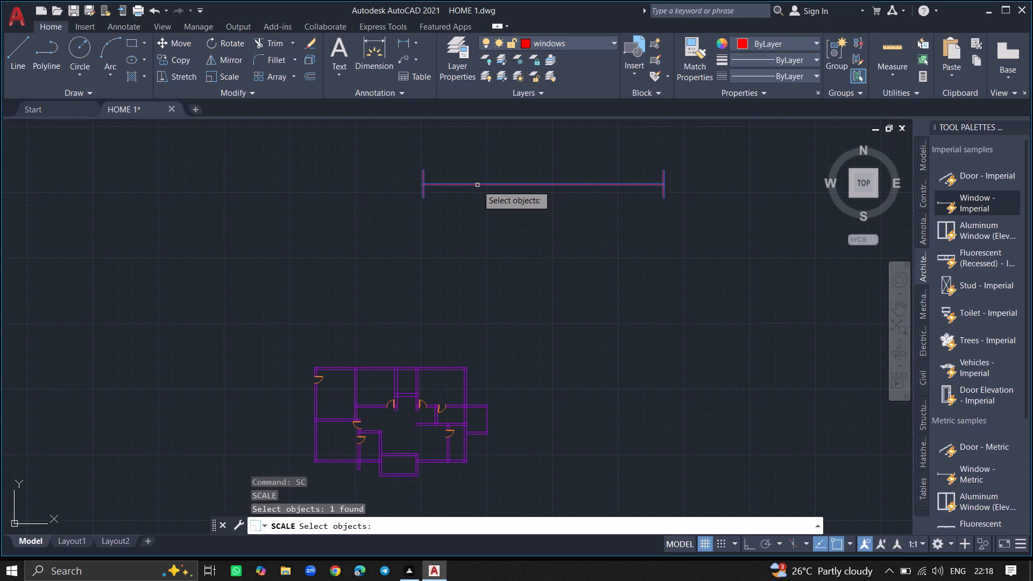
key("Return")
left_click(477, 185)
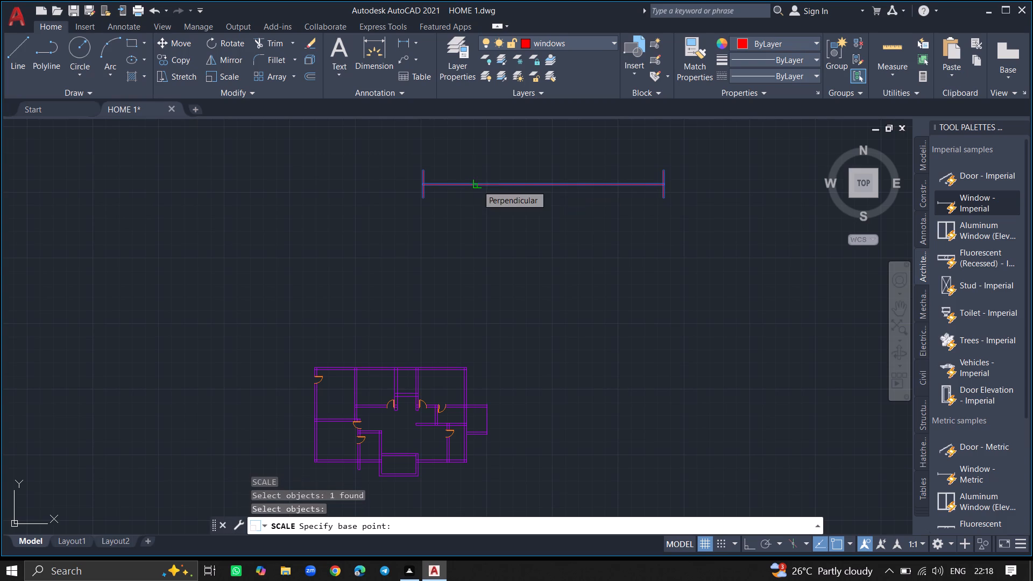
left_click(462, 179)
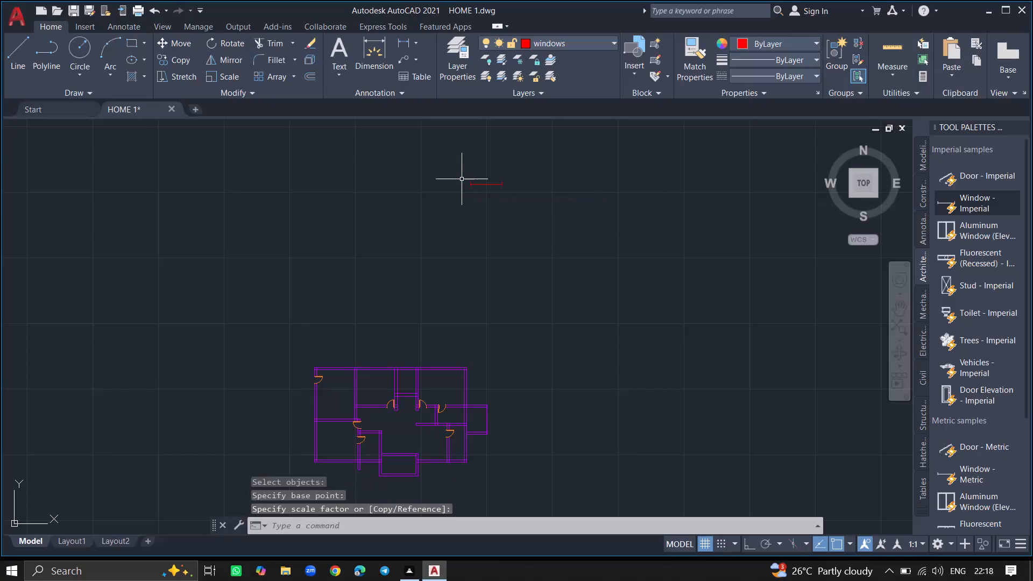
Move the scaled window block to the northwest room, just inside its north wall.
left_click(488, 185)
type("MOVE")
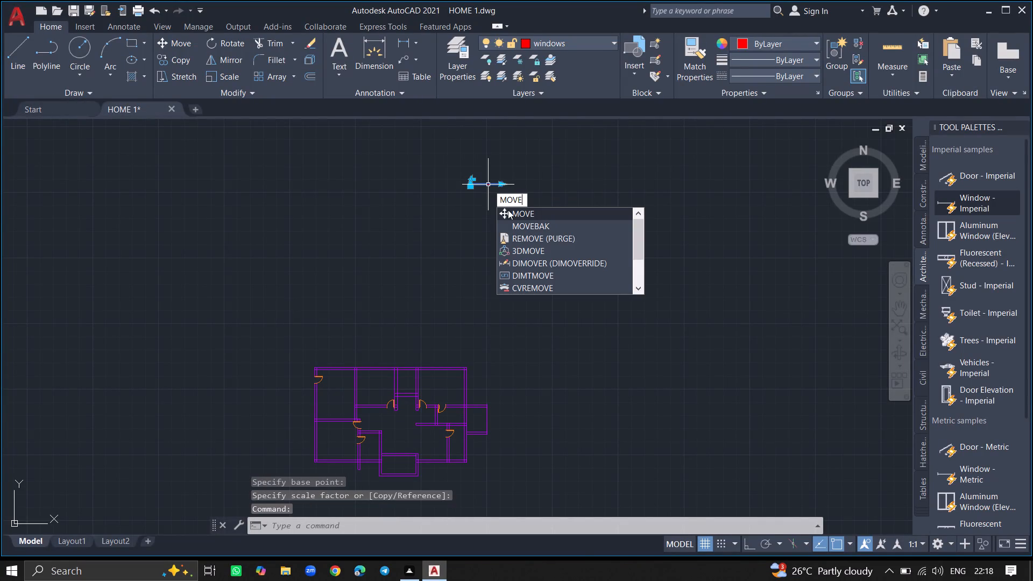
left_click(508, 210)
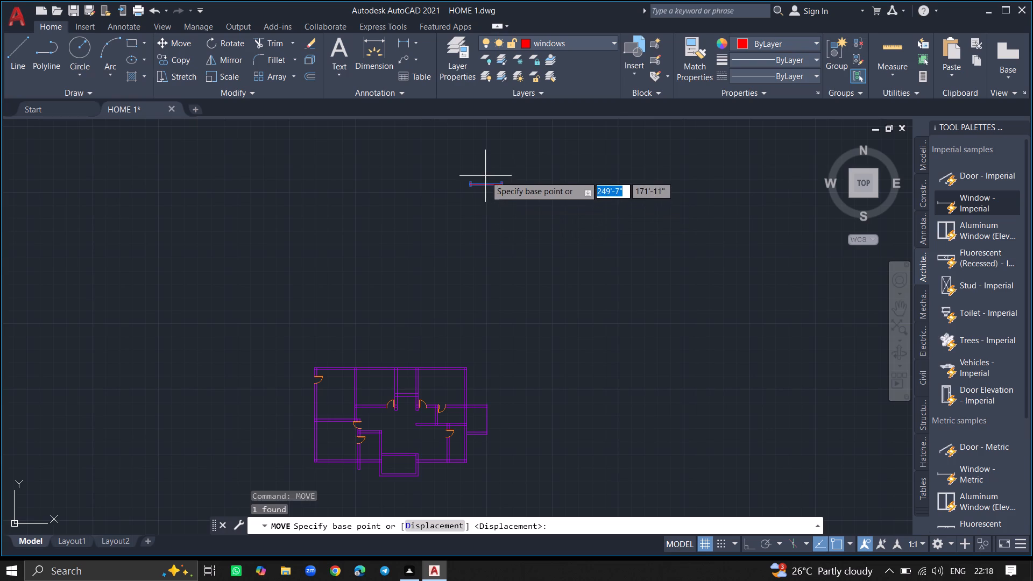
left_click(487, 183)
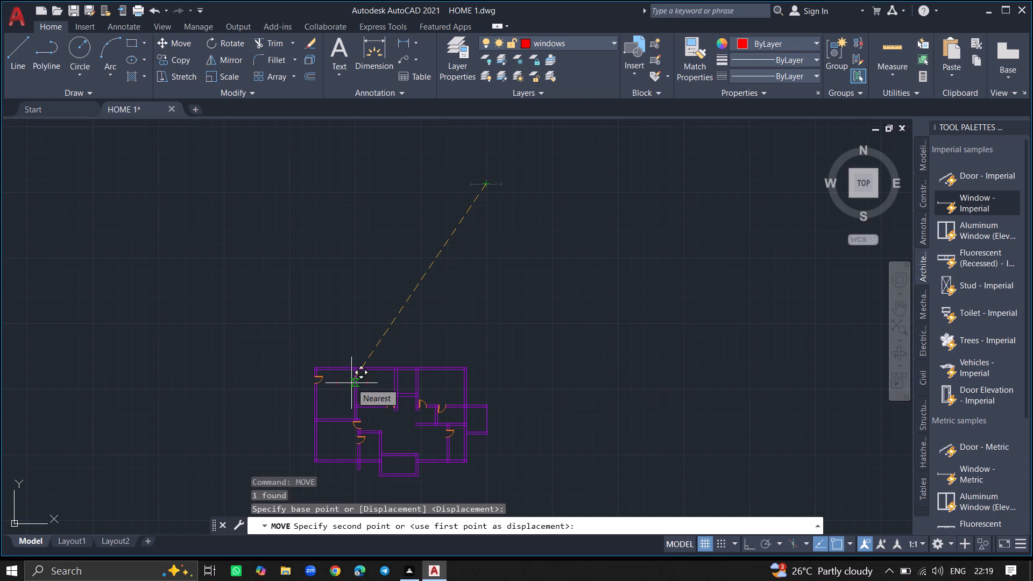
scroll(390, 358, "up", 3, "ctrl")
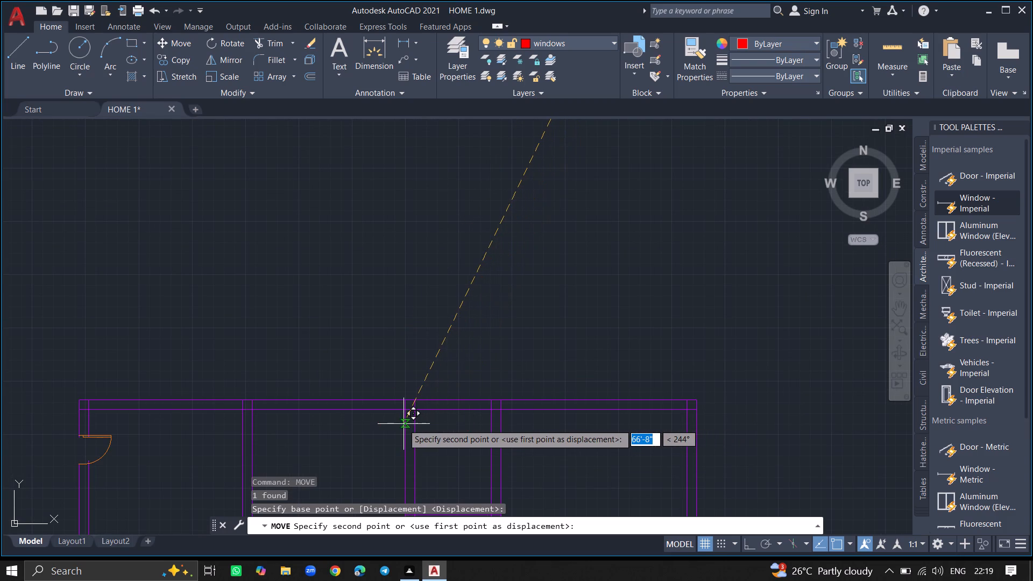
scroll(402, 424, "down", 6, "ctrl")
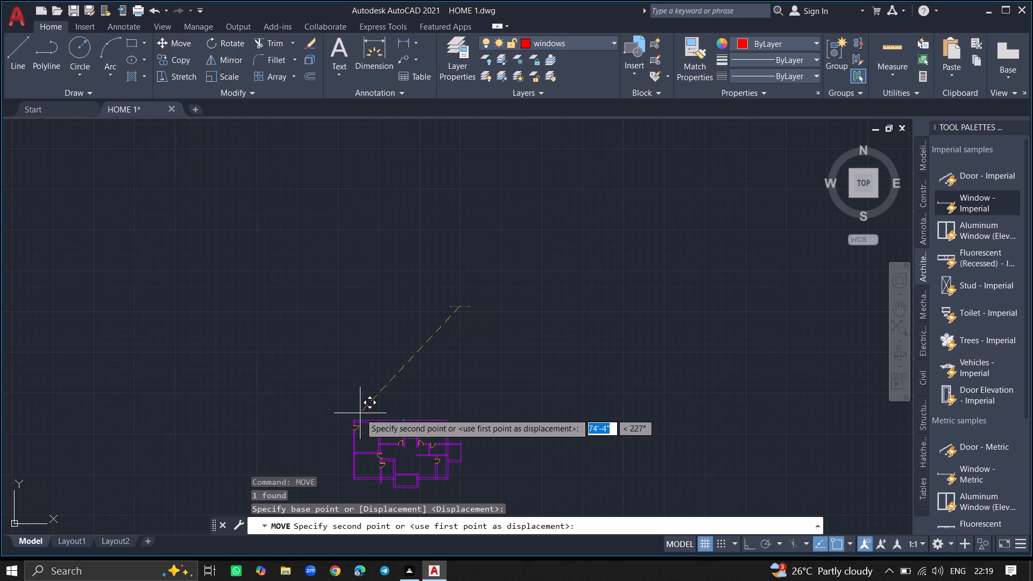
scroll(357, 419, "up", 6, "ctrl")
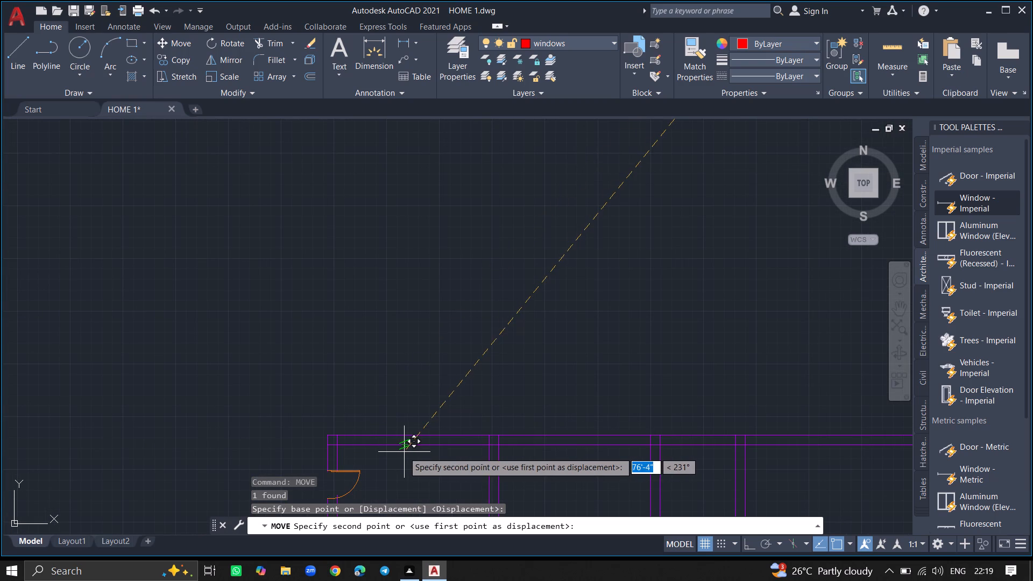
left_click(406, 452)
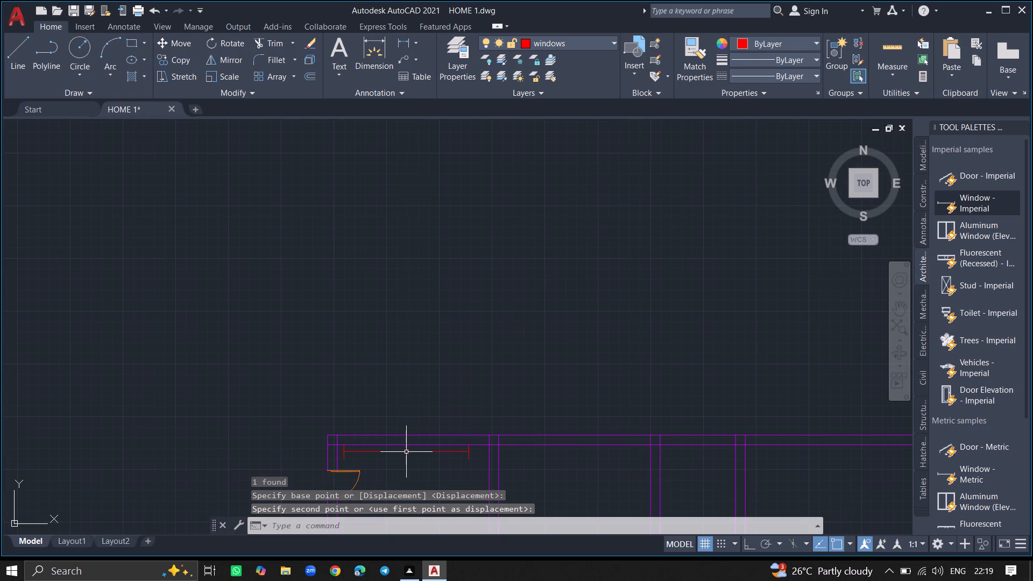
Scale the window block in the northwest room down again to less than half its width.
left_click(406, 452)
type("SC")
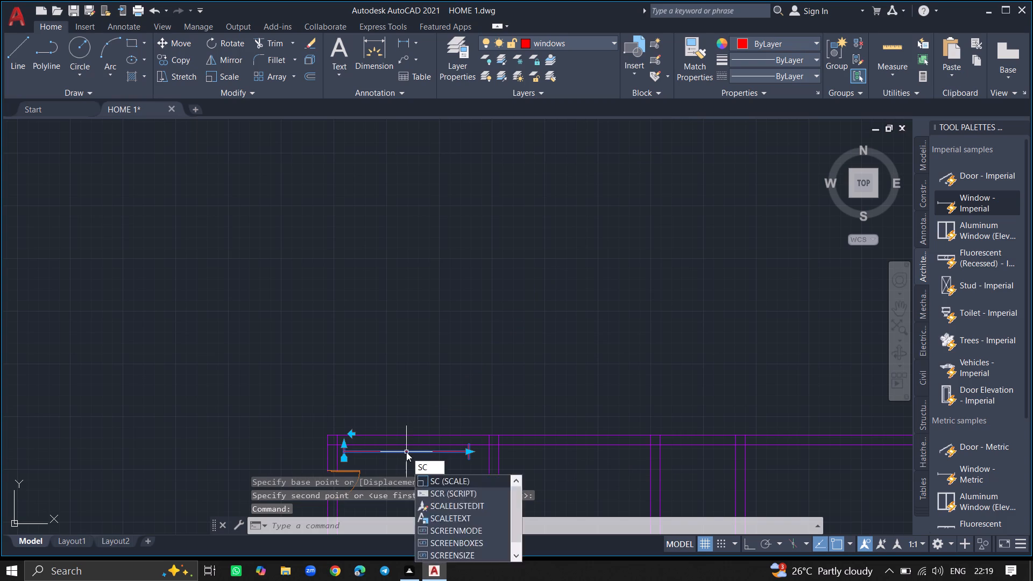
key("Return")
left_click(406, 452)
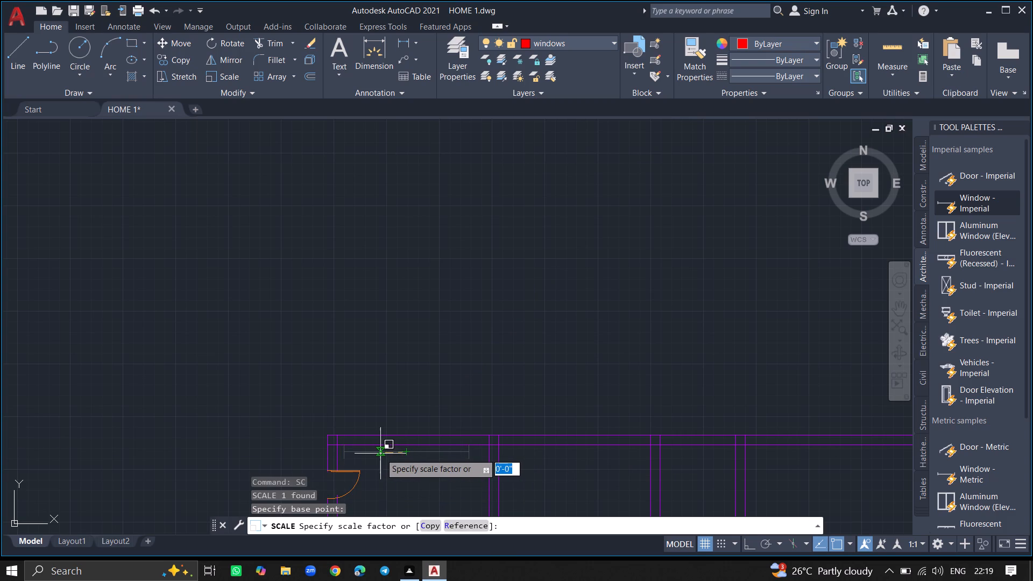
left_click(380, 454)
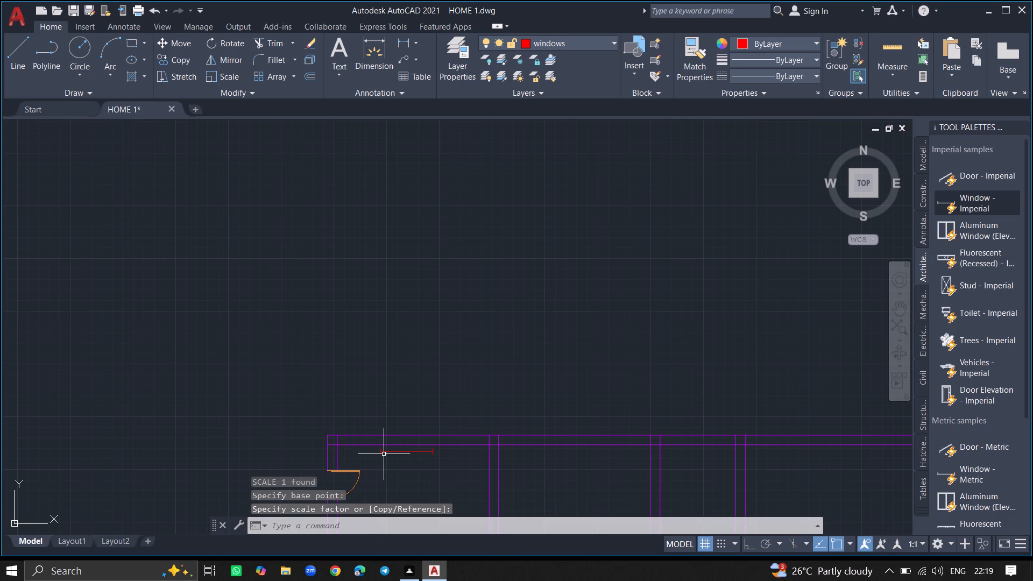
Move the window block up into the thickness of the northwest room's north wall, between the two wall lines.
left_click(384, 452)
type("MOVE")
key("Return")
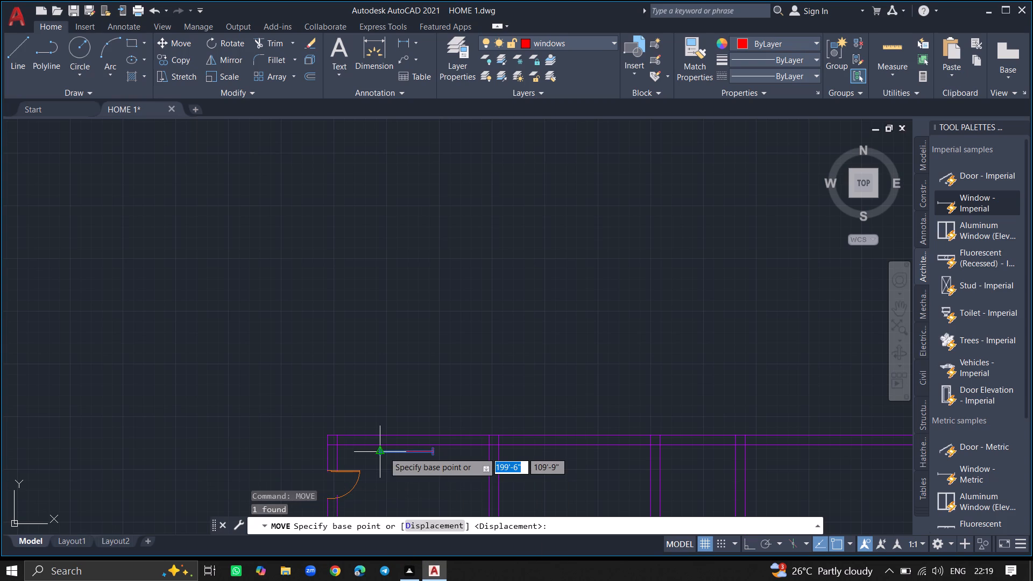
left_click(384, 452)
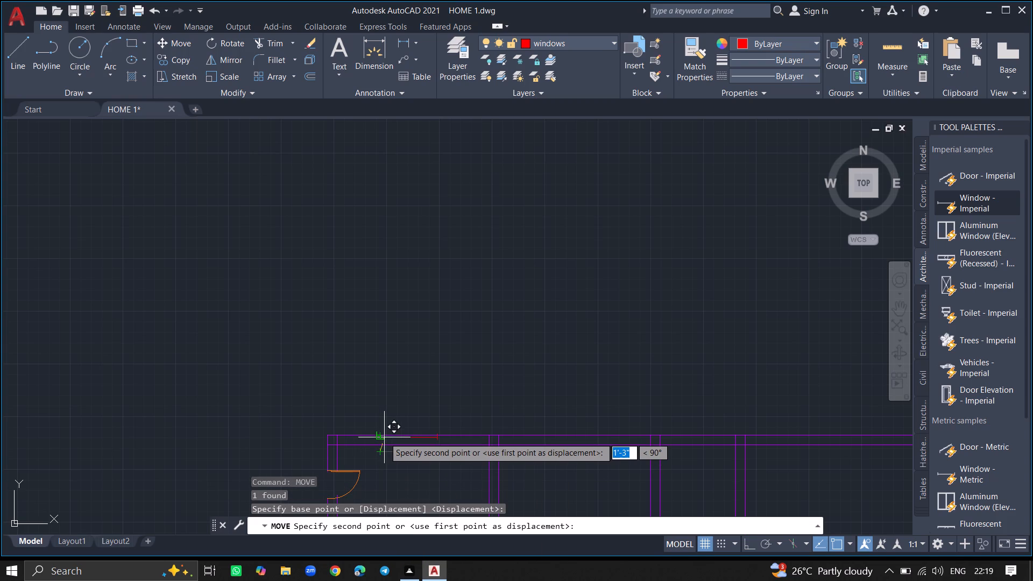
scroll(384, 437, "up", 5, "ctrl")
left_click(380, 446)
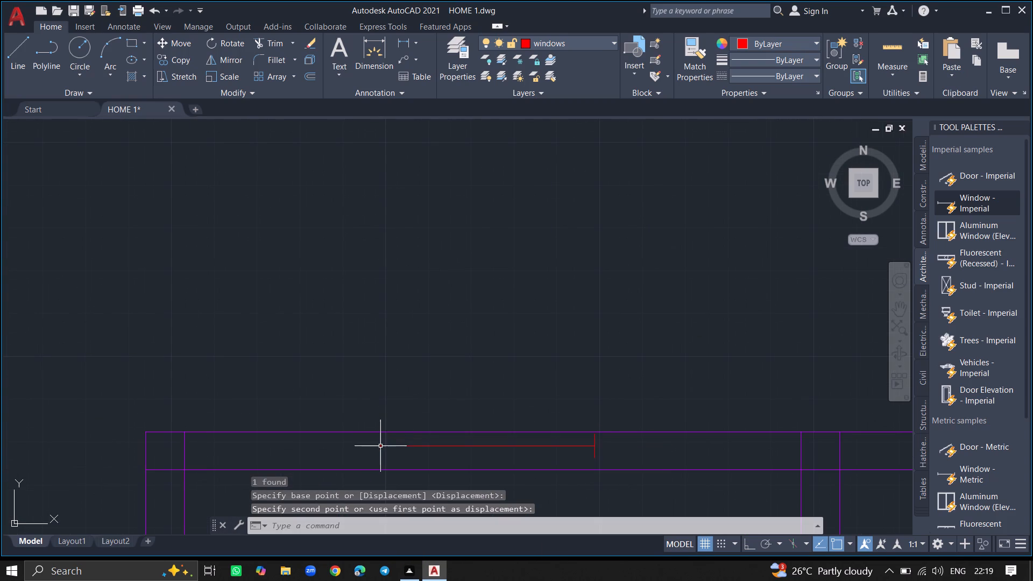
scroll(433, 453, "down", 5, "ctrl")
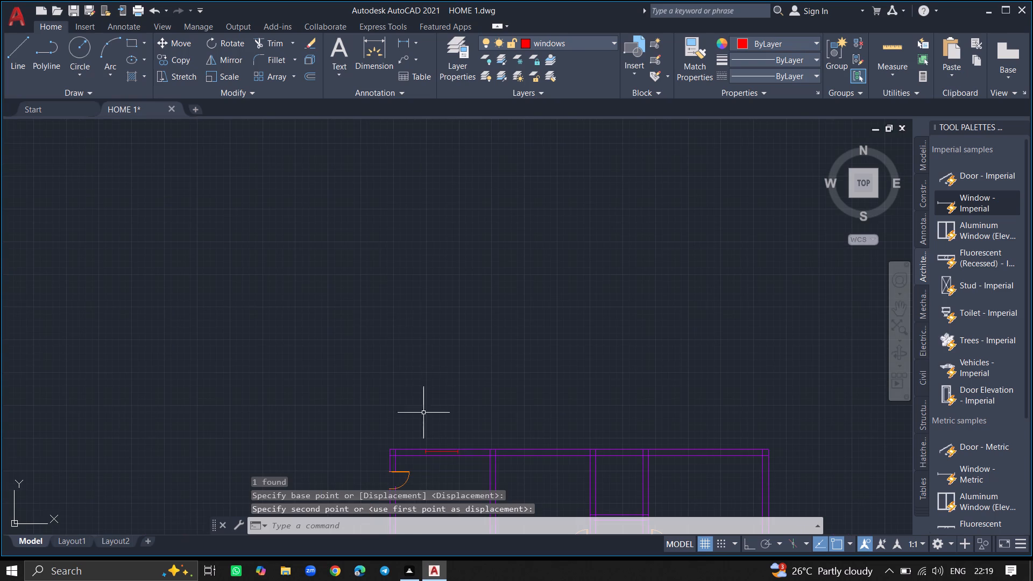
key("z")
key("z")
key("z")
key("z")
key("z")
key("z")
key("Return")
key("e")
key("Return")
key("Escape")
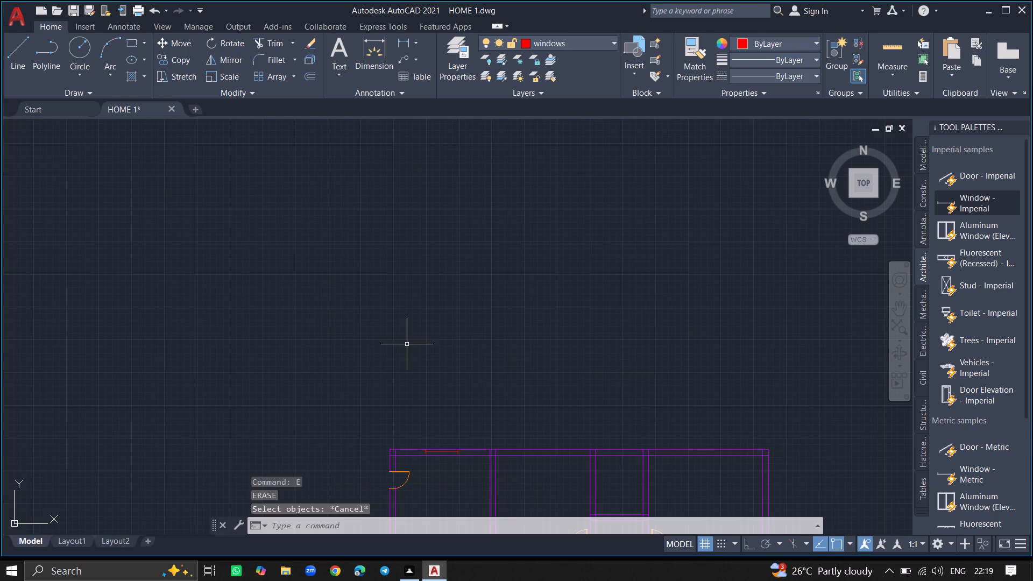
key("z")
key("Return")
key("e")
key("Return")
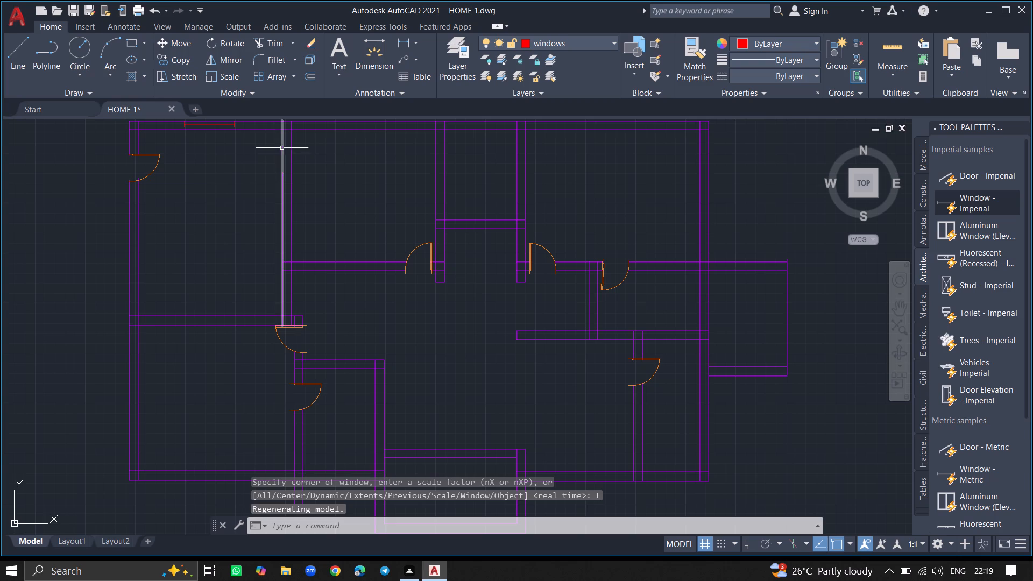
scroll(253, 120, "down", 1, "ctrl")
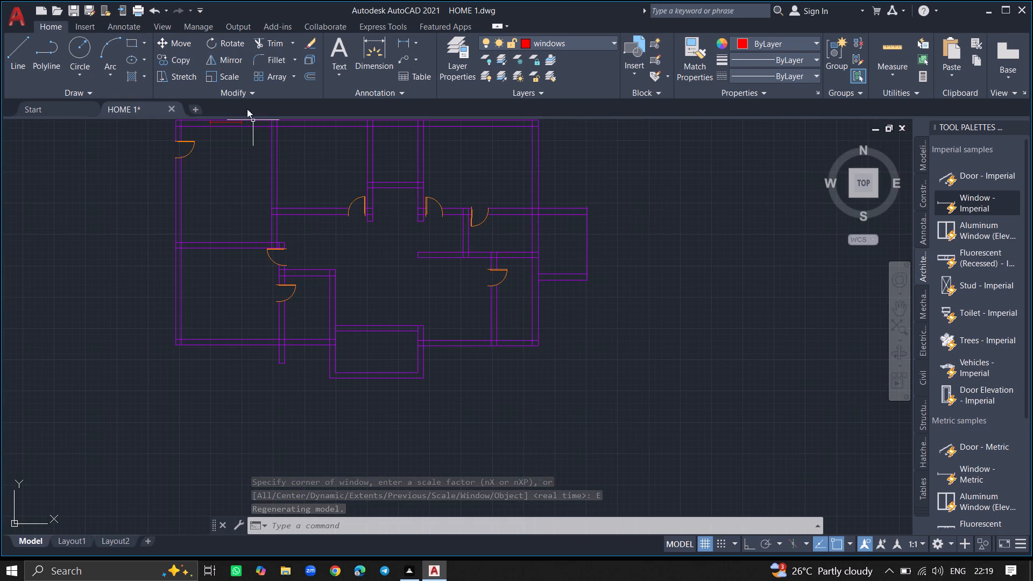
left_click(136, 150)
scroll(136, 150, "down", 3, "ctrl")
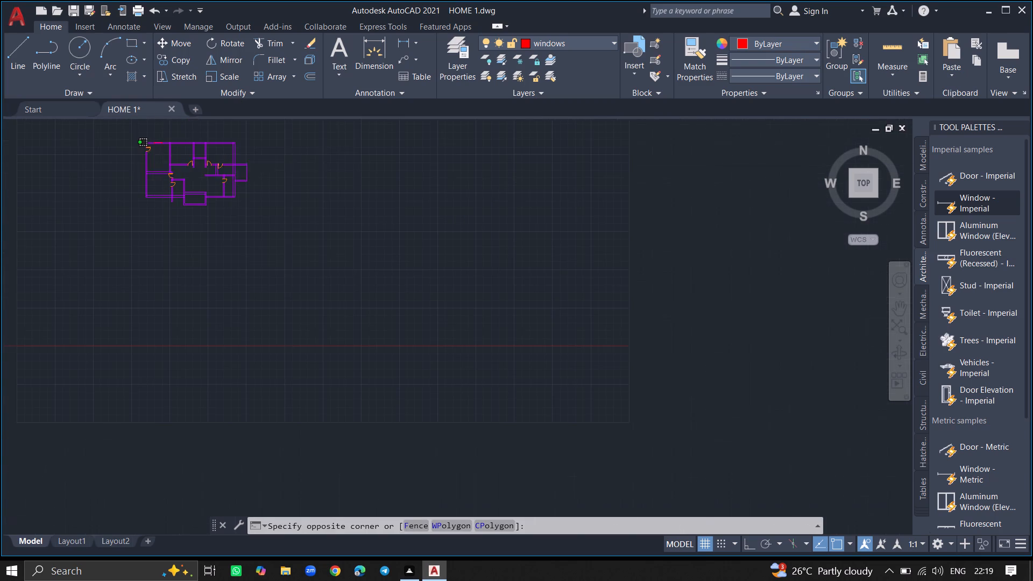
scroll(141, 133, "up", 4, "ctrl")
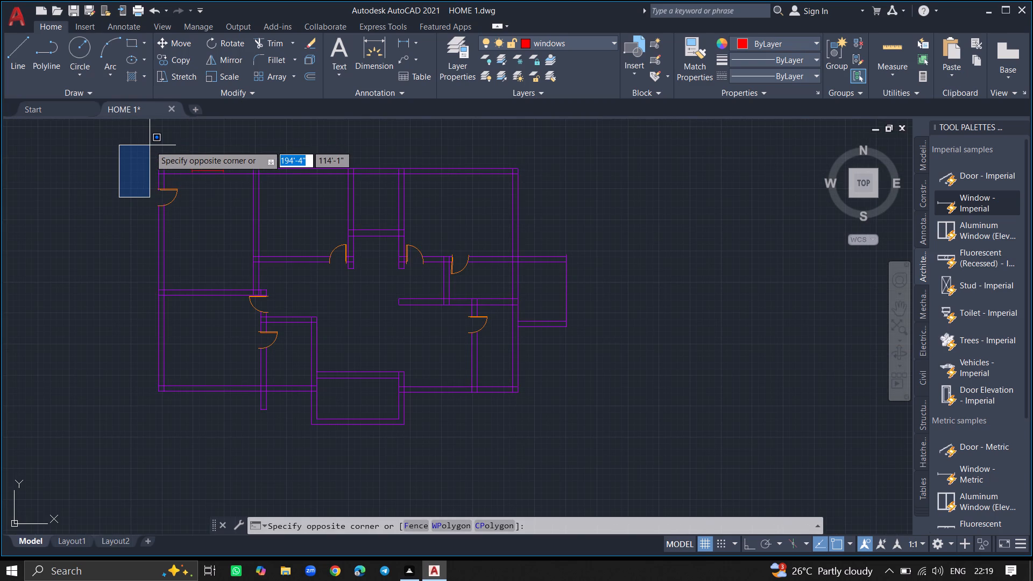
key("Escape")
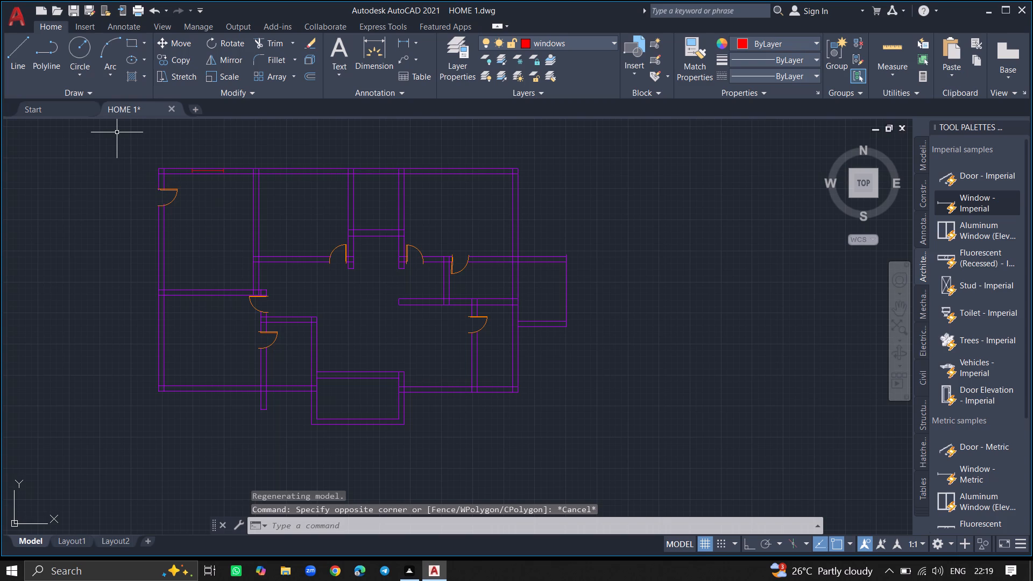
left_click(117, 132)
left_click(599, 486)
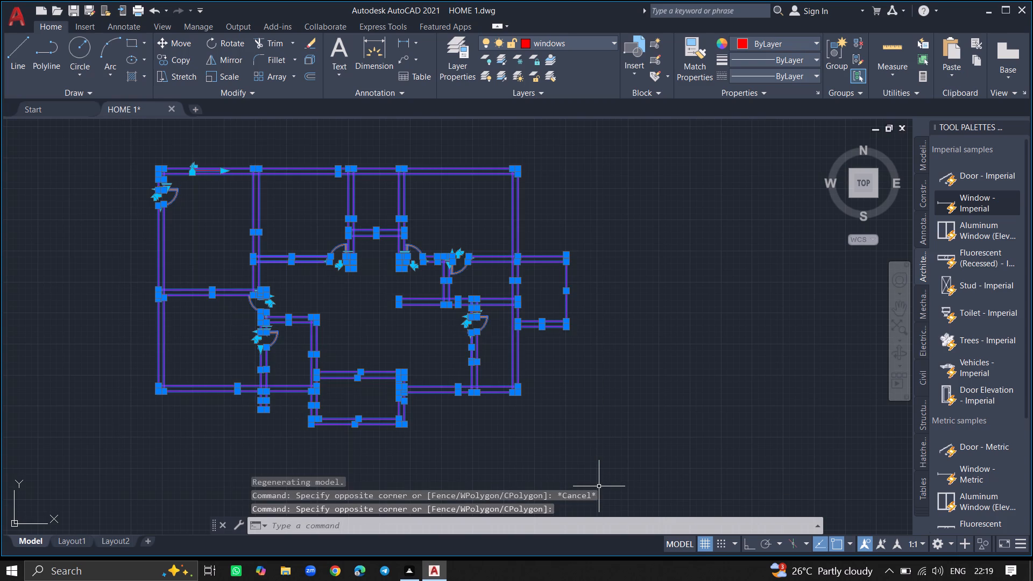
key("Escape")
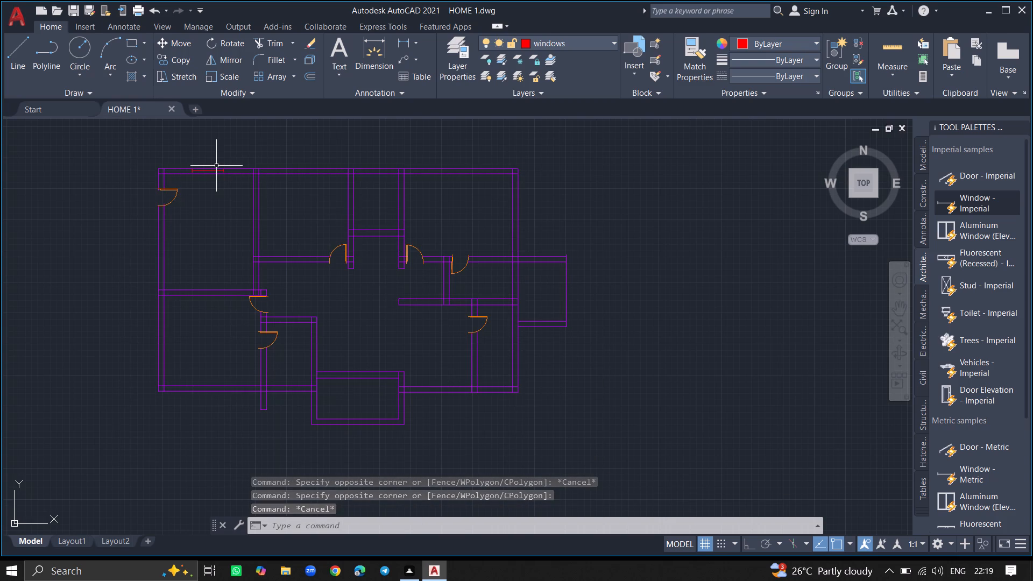
Copy the northwest room's window block along the north wall into the next two larger rooms, about 12'-3" and 32'-0" east.
scroll(214, 172, "up", 2, "ctrl")
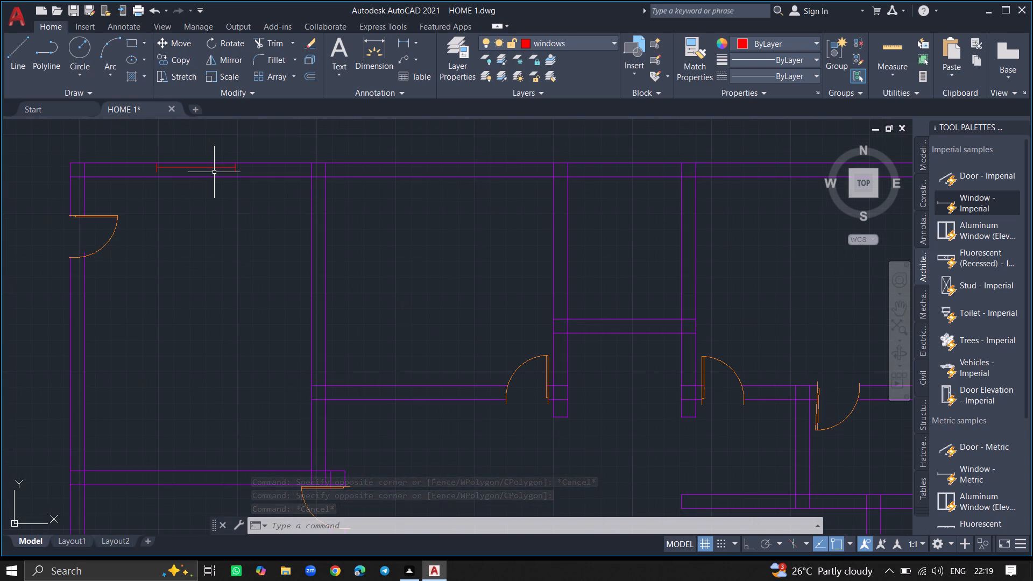
left_click(214, 168)
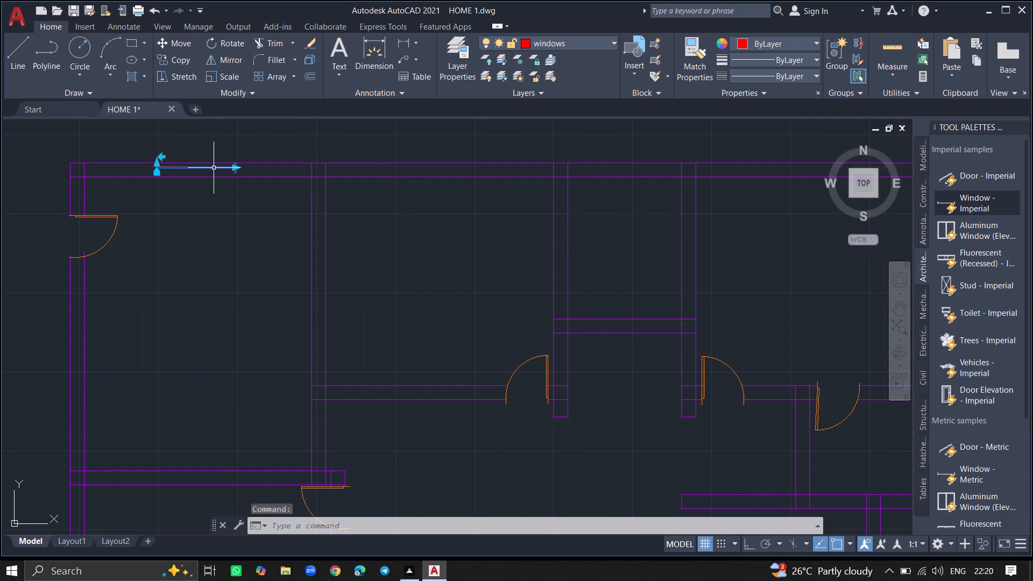
type("COPY")
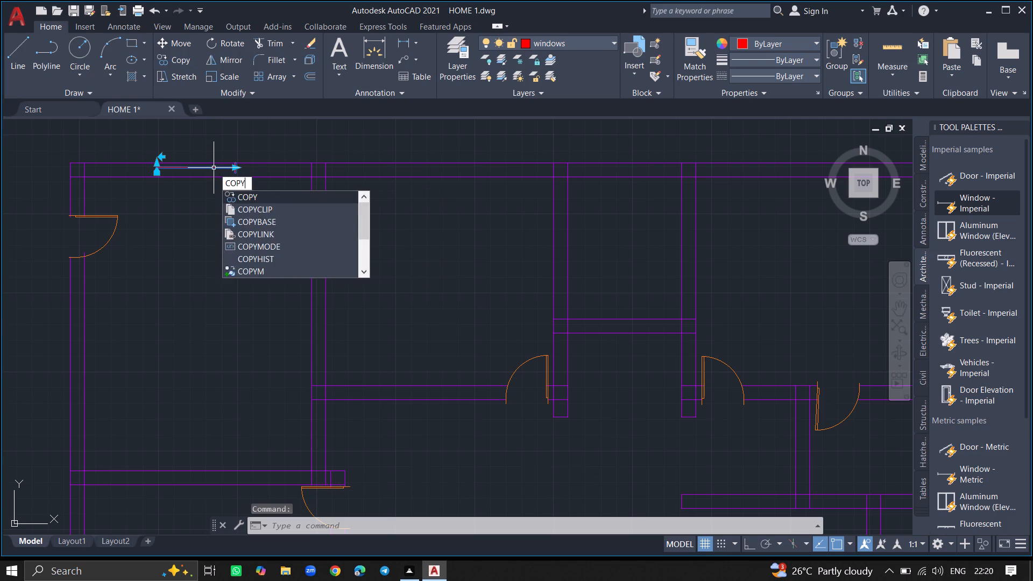
key("Return")
left_click(214, 168)
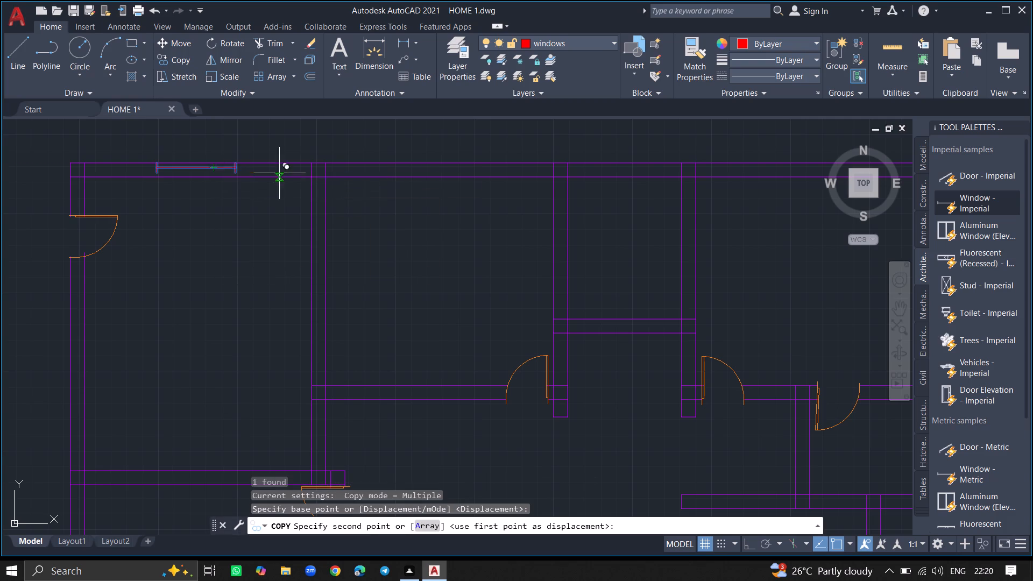
scroll(441, 166, "up", 5, "ctrl")
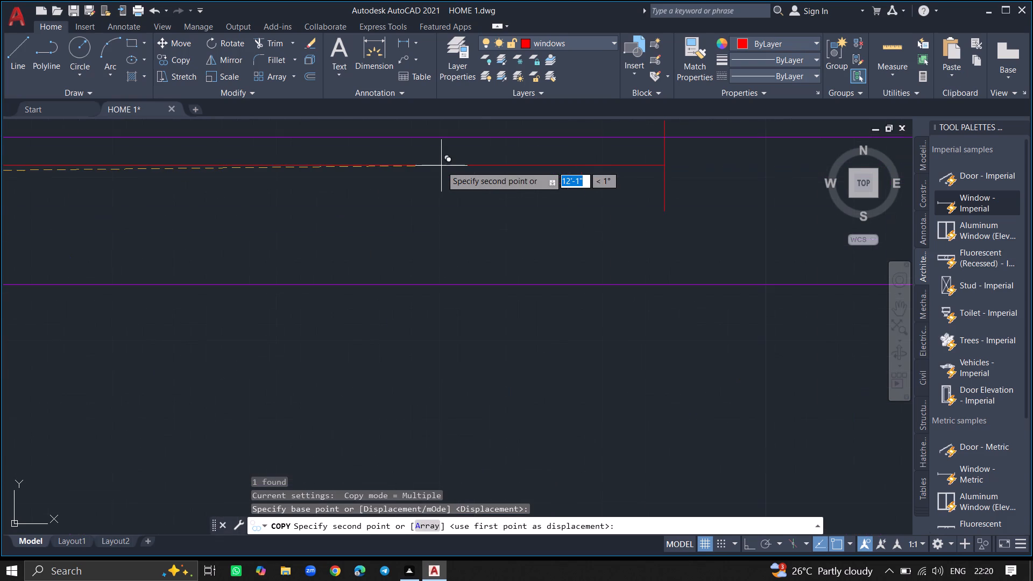
left_click(476, 208)
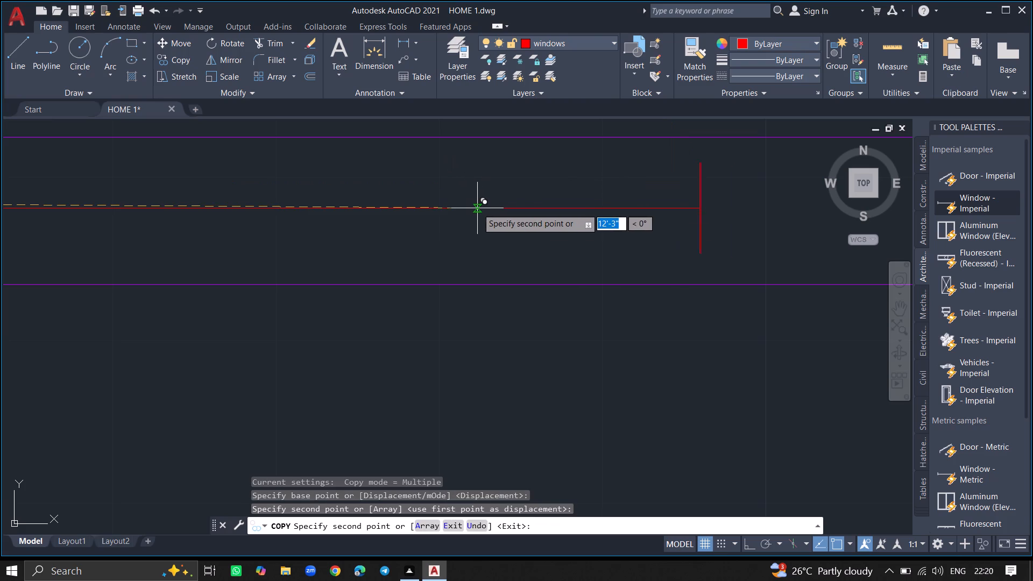
scroll(607, 232, "down", 5, "ctrl")
scroll(670, 264, "down", 8, "ctrl")
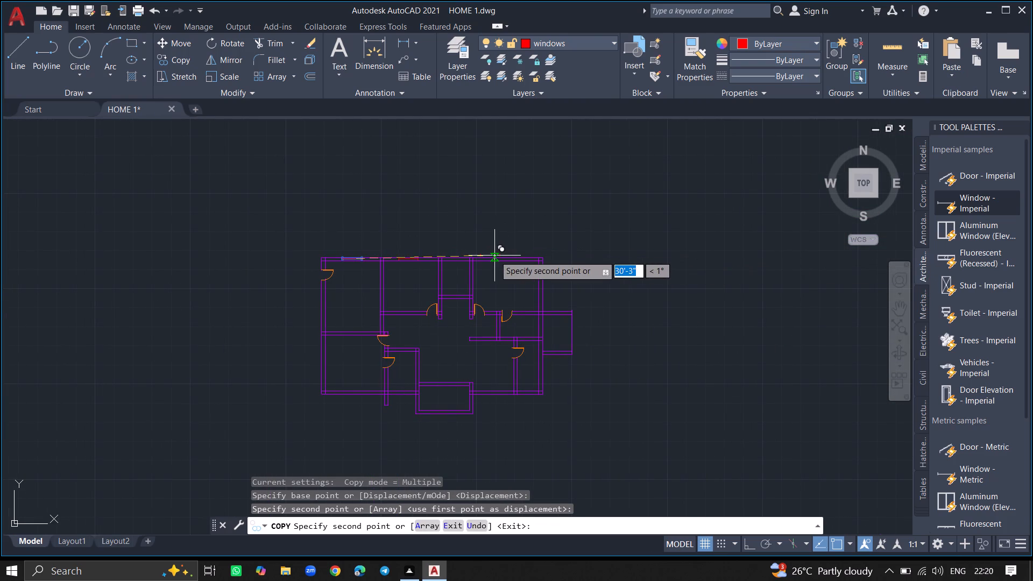
scroll(494, 256, "up", 9, "ctrl")
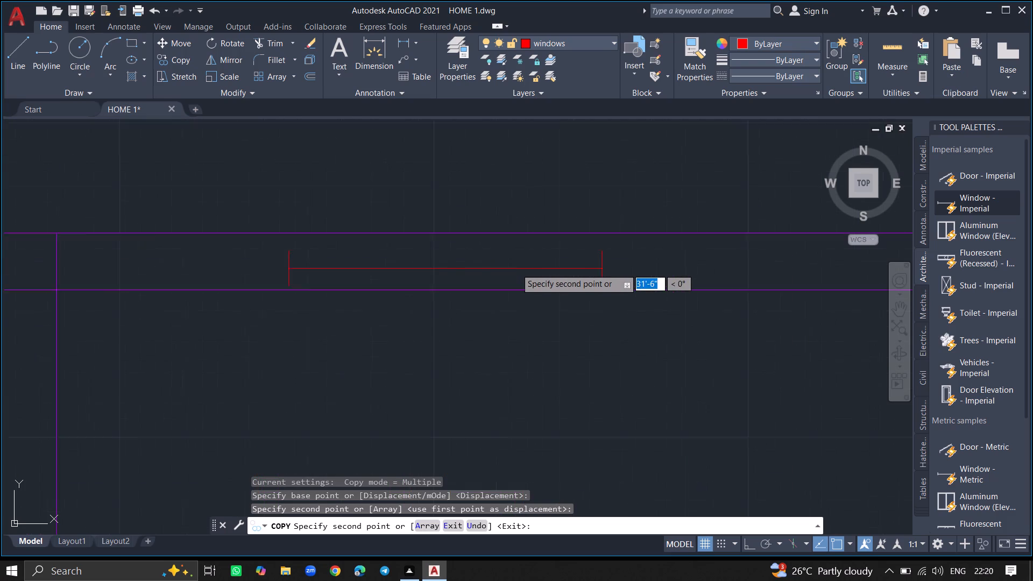
left_click(578, 264)
Place two more copies of the window in the south wall, one in the southwest room and one in the room east of the porch.
scroll(632, 391, "down", 6, "ctrl")
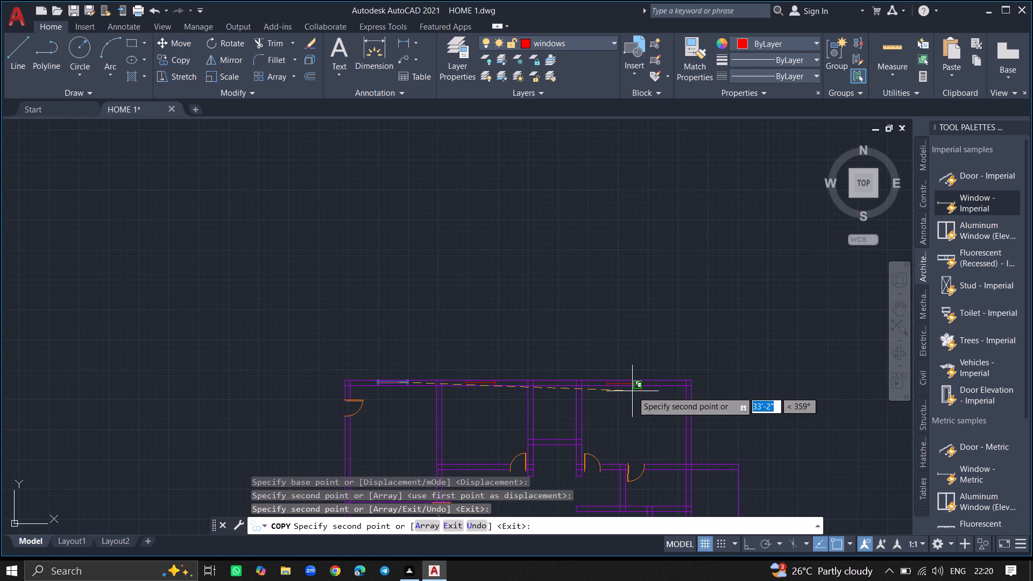
scroll(600, 416, "down", 7, "ctrl")
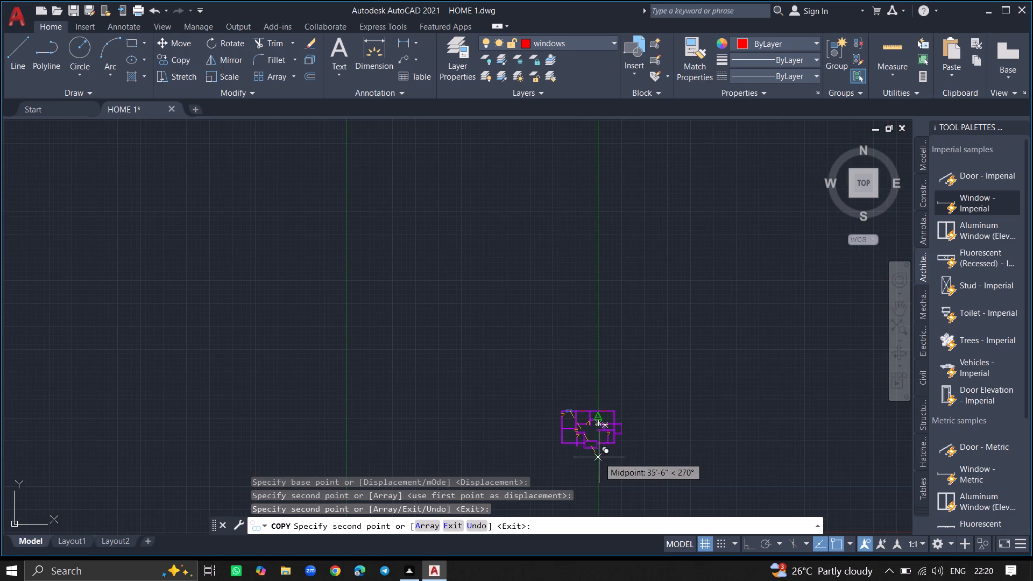
scroll(599, 457, "up", 7, "ctrl")
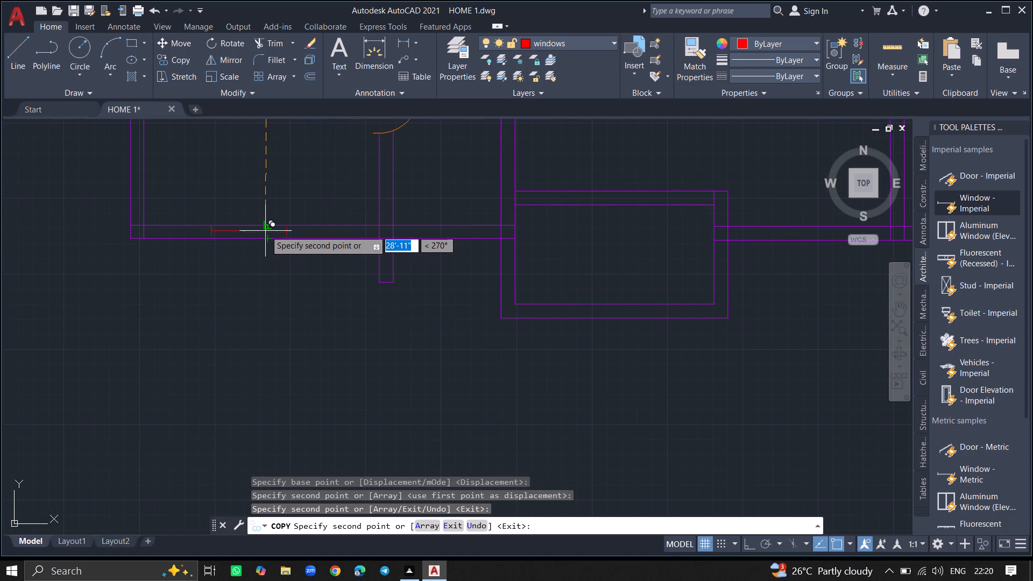
scroll(265, 230, "up", 5, "ctrl")
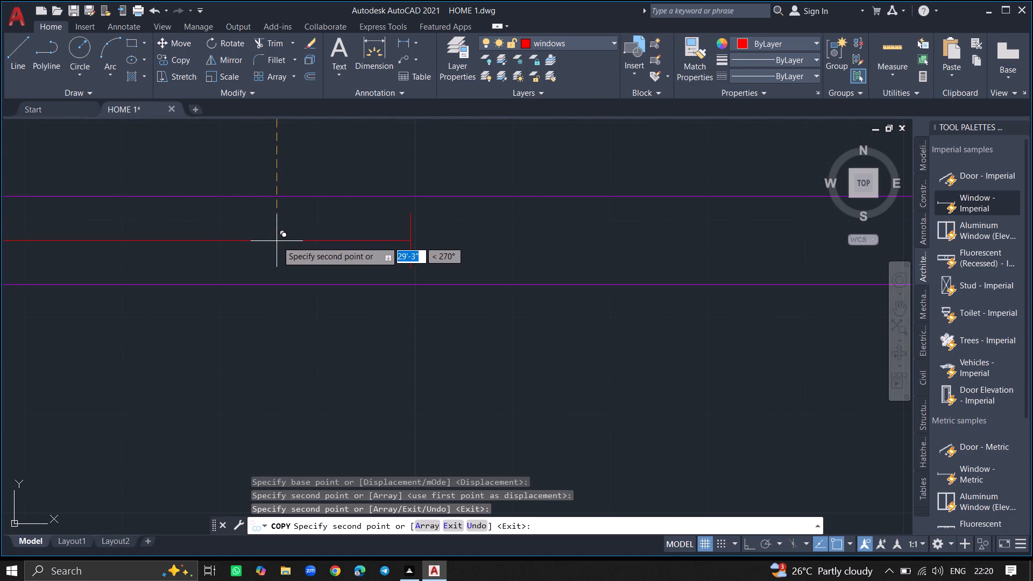
left_click(277, 241)
scroll(456, 292, "down", 9, "ctrl")
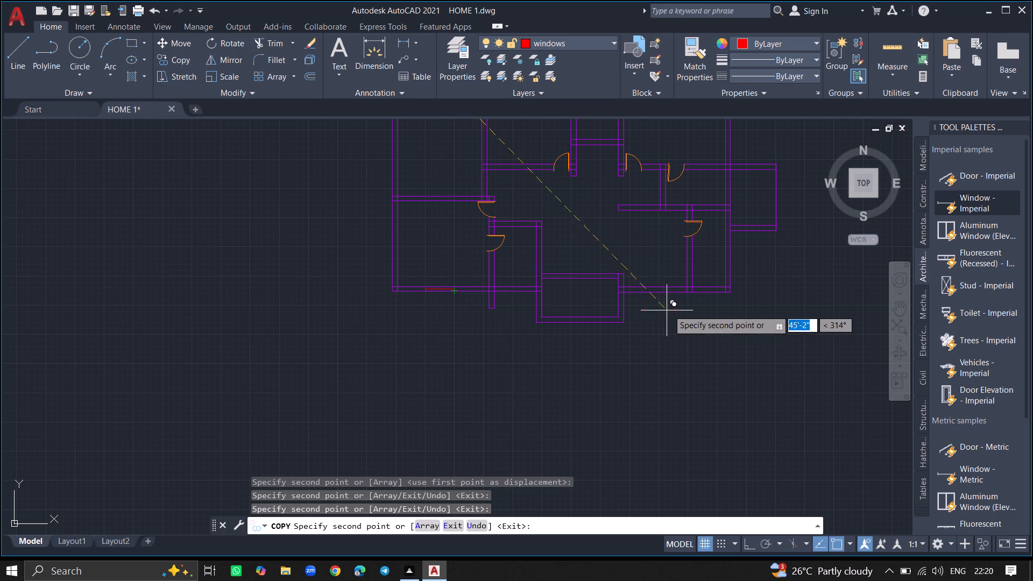
scroll(660, 291, "up", 10, "ctrl")
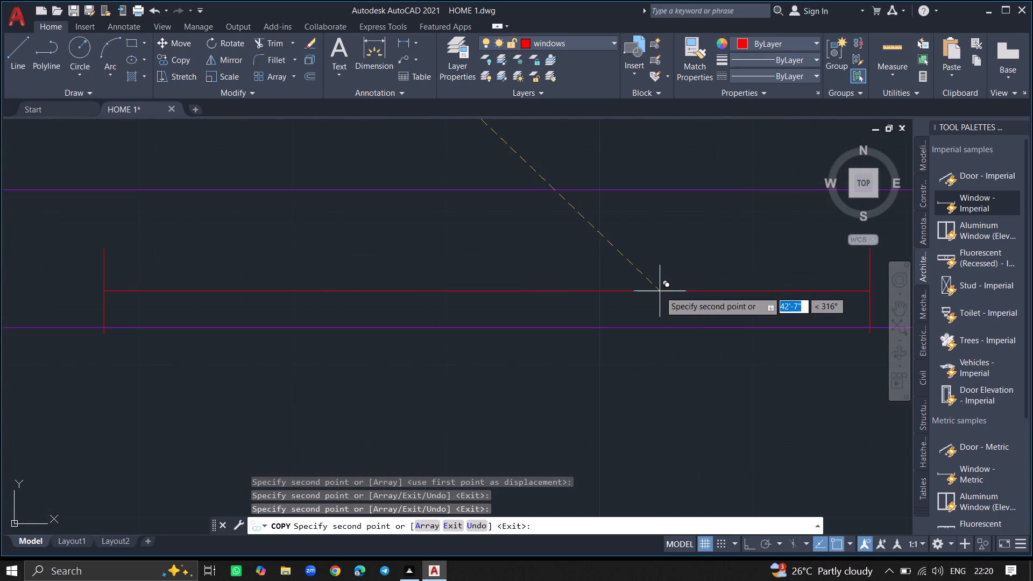
left_click(660, 260)
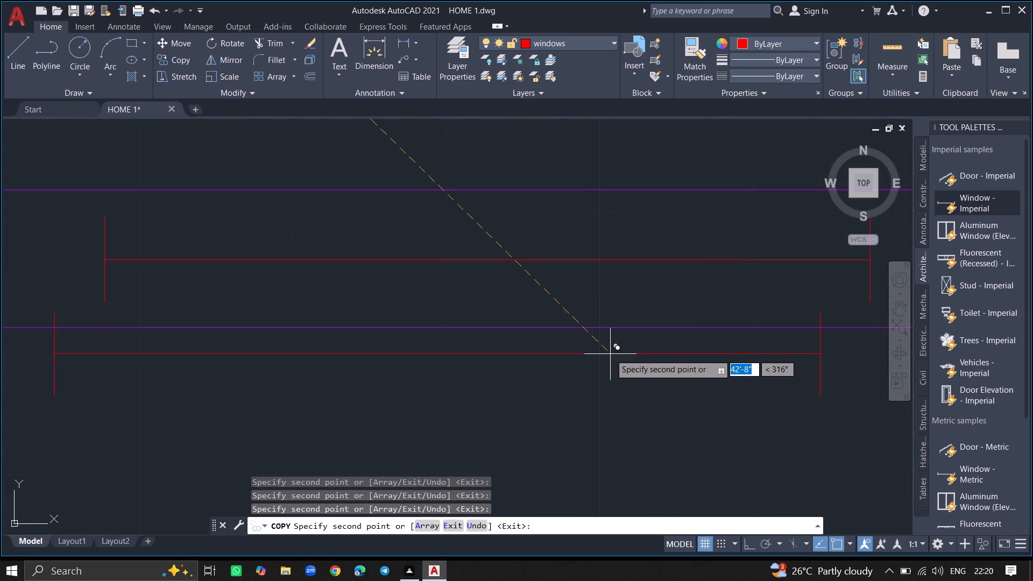
Place two further window copies side by side in the wall along the north edge of the porch, ending the copying.
scroll(610, 354, "down", 9, "ctrl")
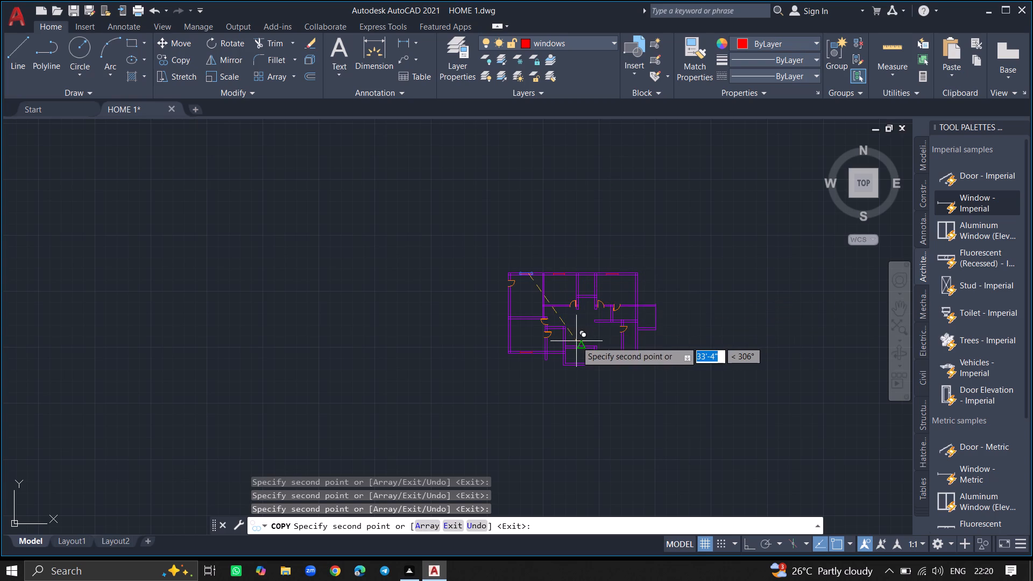
scroll(576, 341, "up", 6, "ctrl")
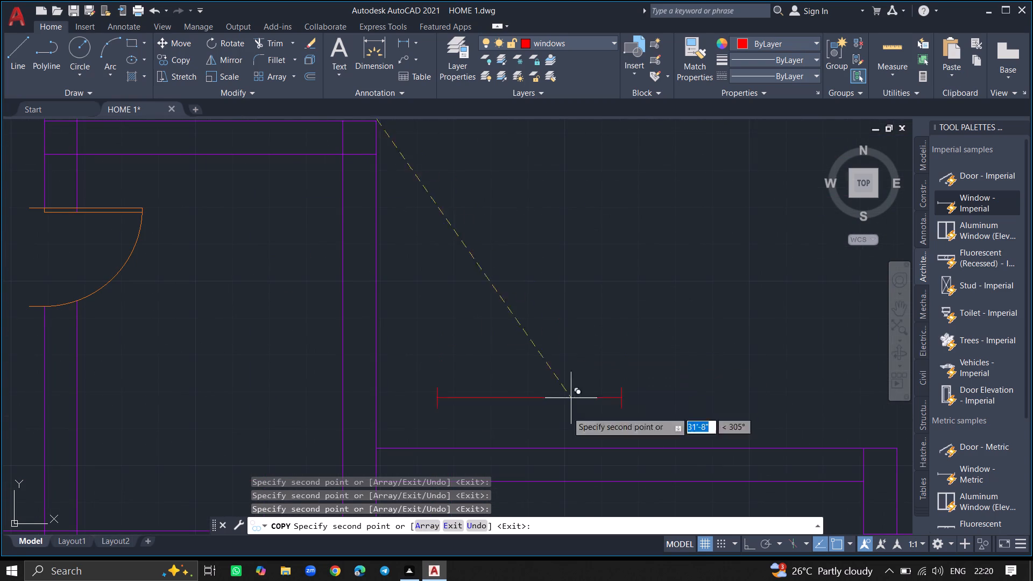
left_click(525, 467)
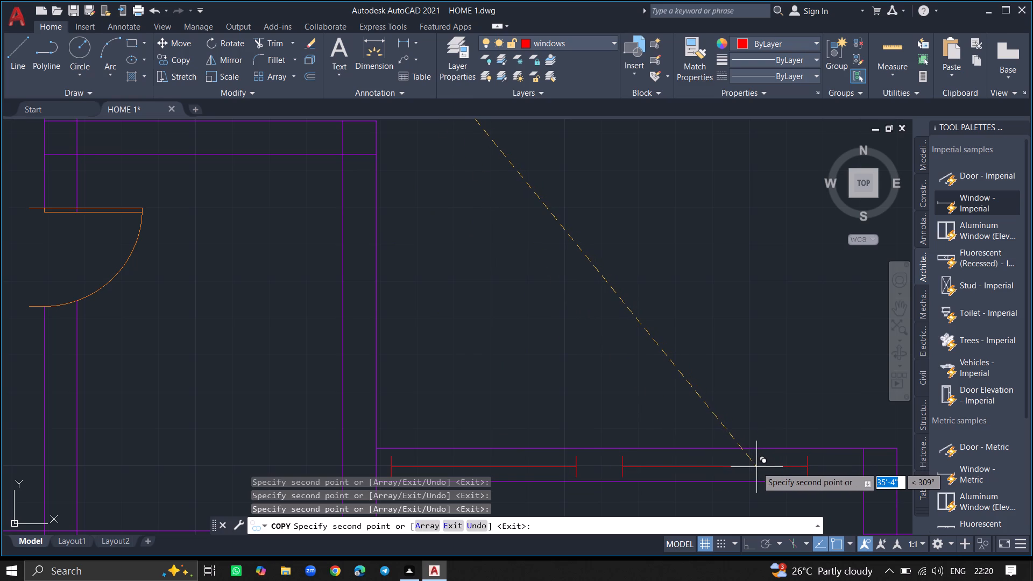
scroll(756, 467, "up", 3, "ctrl")
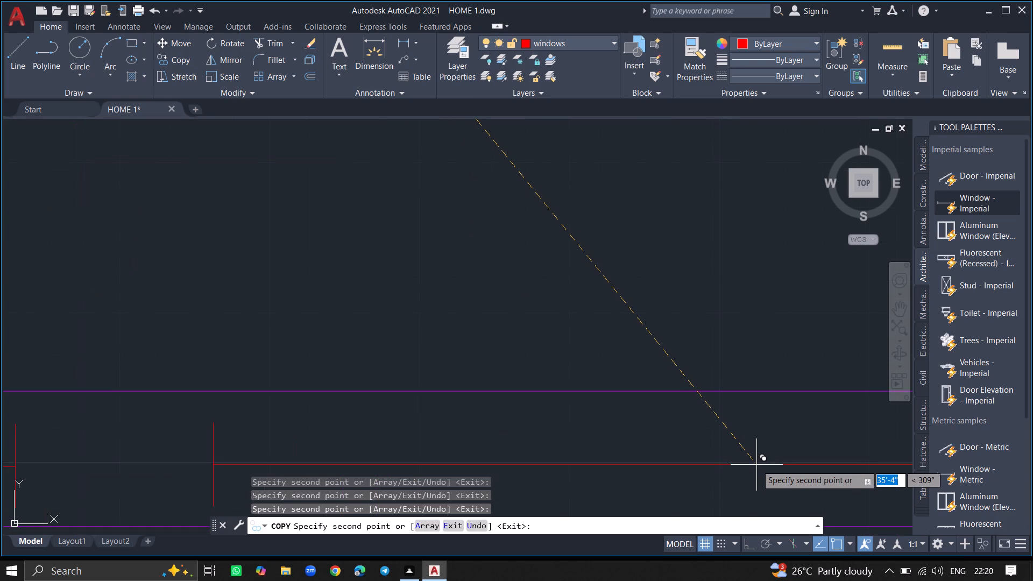
left_click(756, 465)
scroll(720, 331, "down", 6, "ctrl")
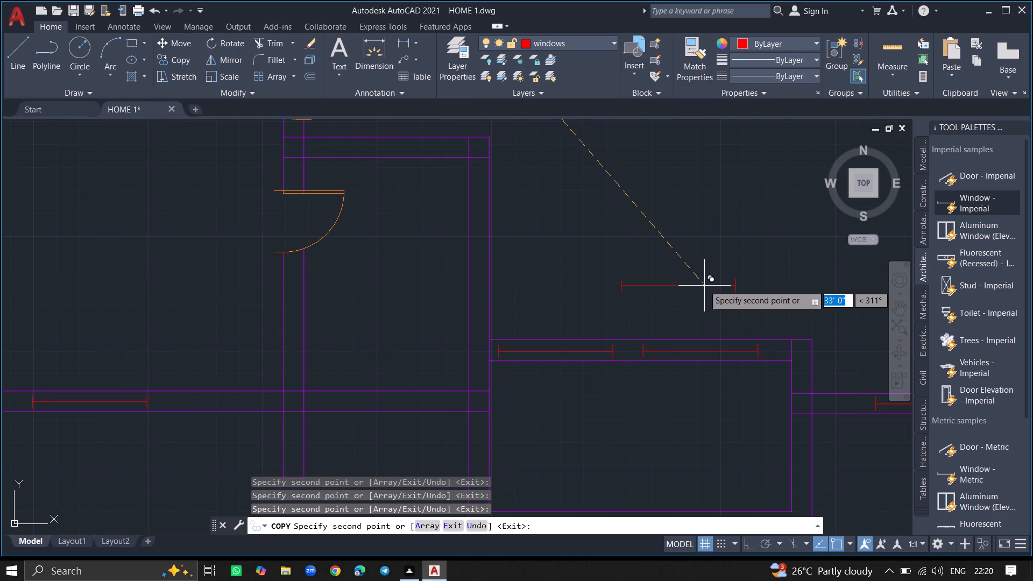
scroll(704, 285, "down", 3, "ctrl")
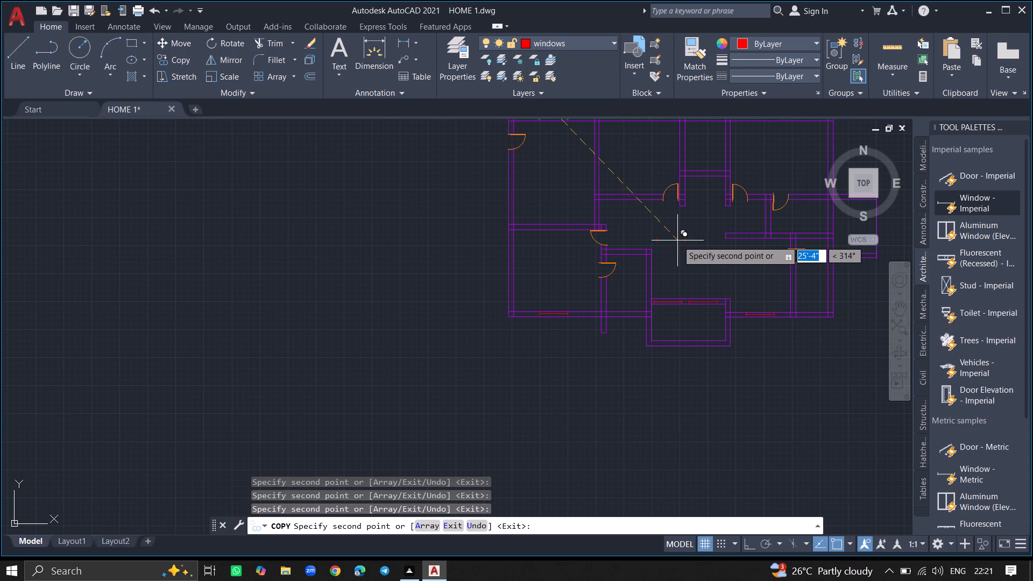
key("Escape")
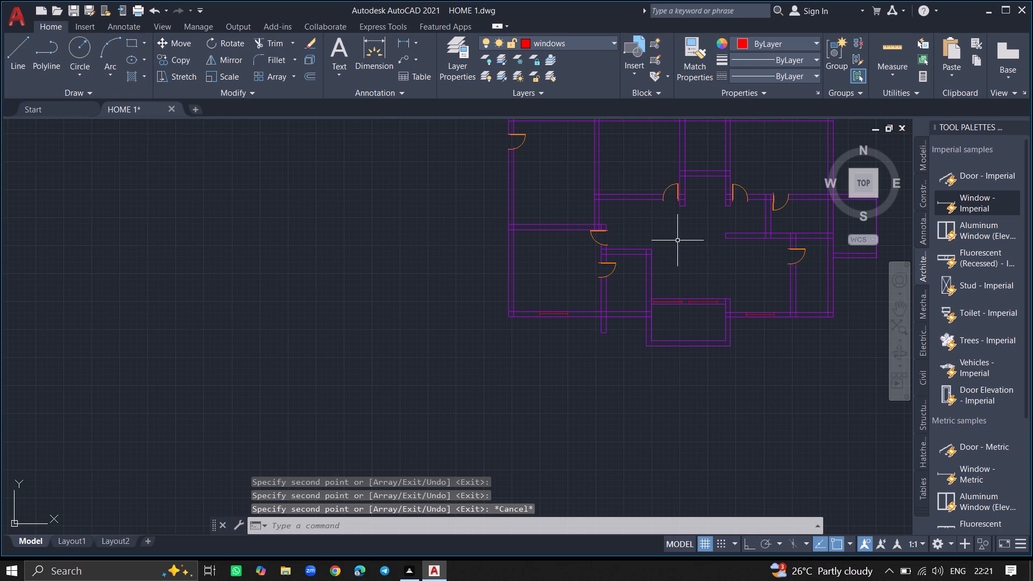
Insert another Window - Imperial block in the empty area southwest of the floor plan.
left_click(945, 203)
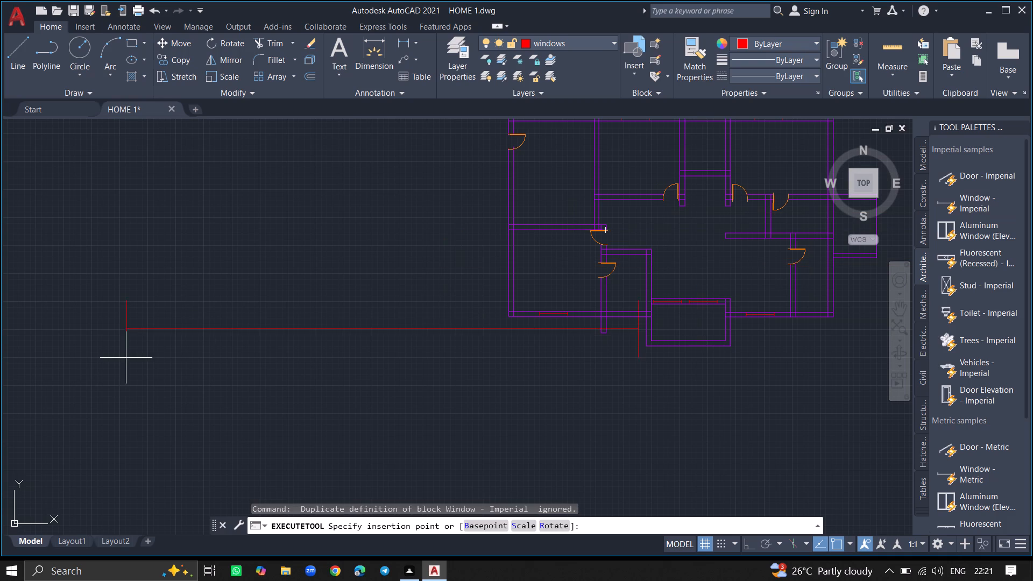
left_click(94, 396)
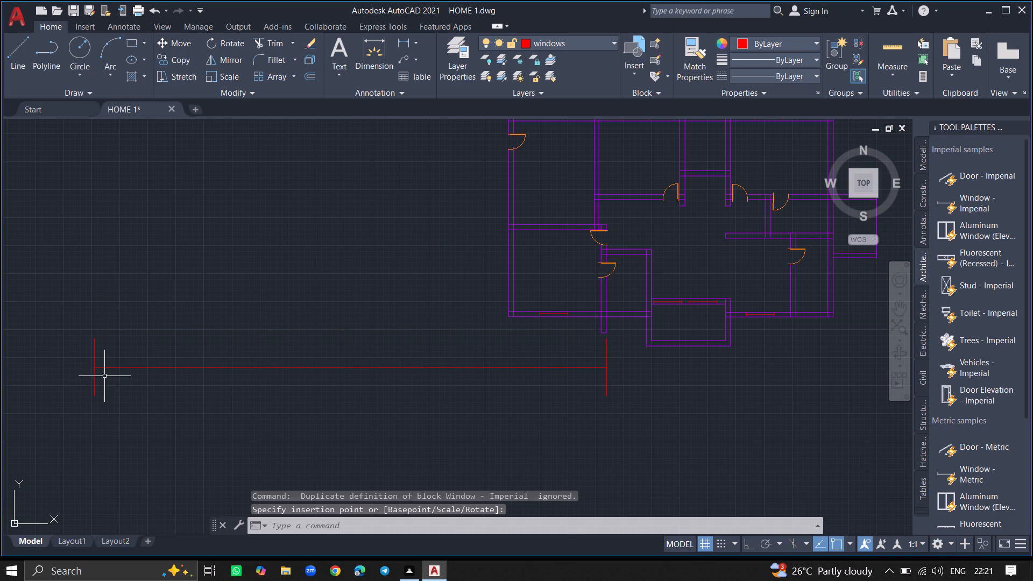
Scale the newly inserted window block down to about one-fifteenth of its inserted size.
left_click(104, 366)
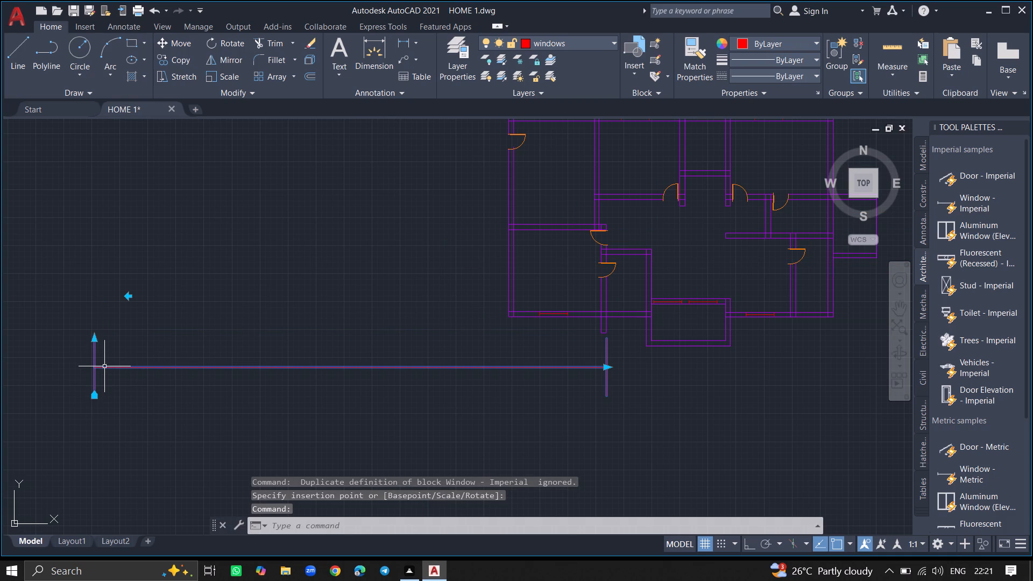
type("SC")
key("Return")
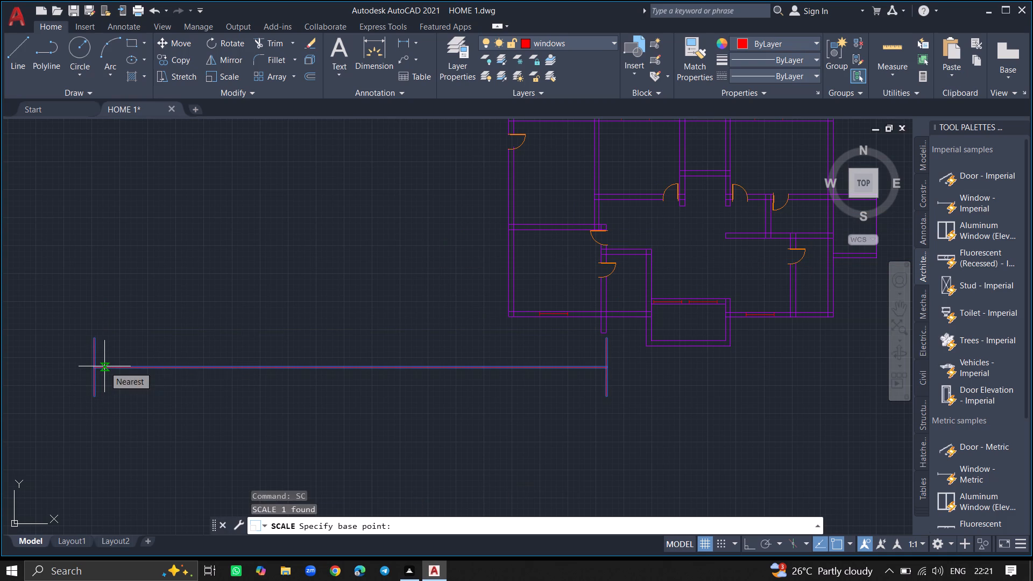
left_click(104, 366)
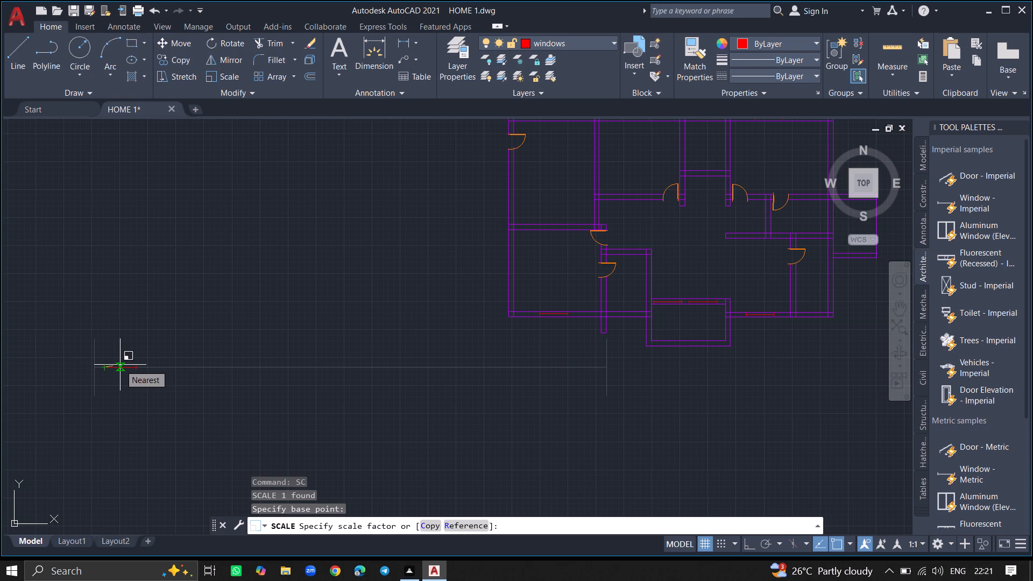
left_click(120, 365)
Move the scaled window block into the south wall of the small room between the southwest room and the porch.
left_click(120, 369)
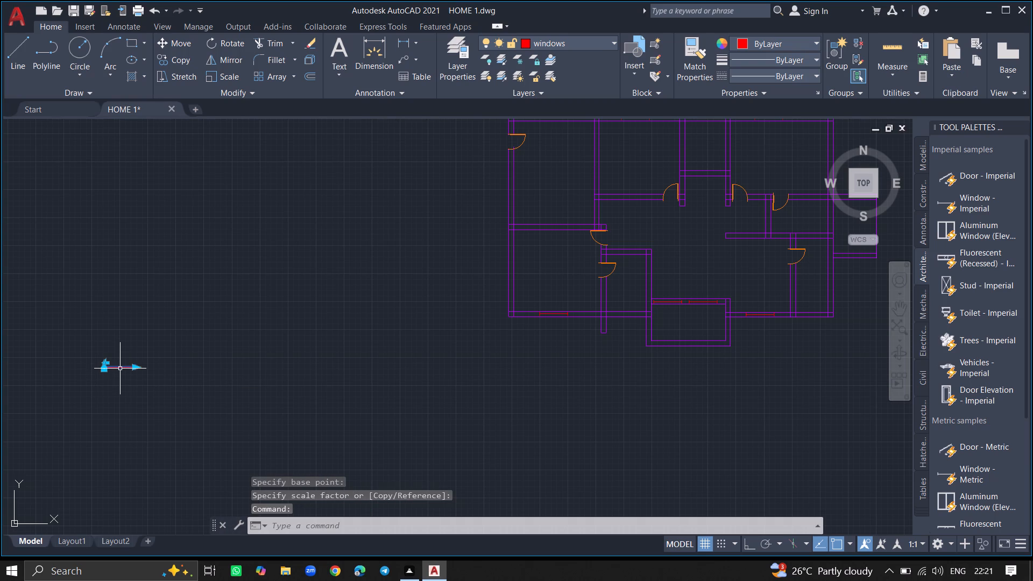
type("MOVE")
key("Return")
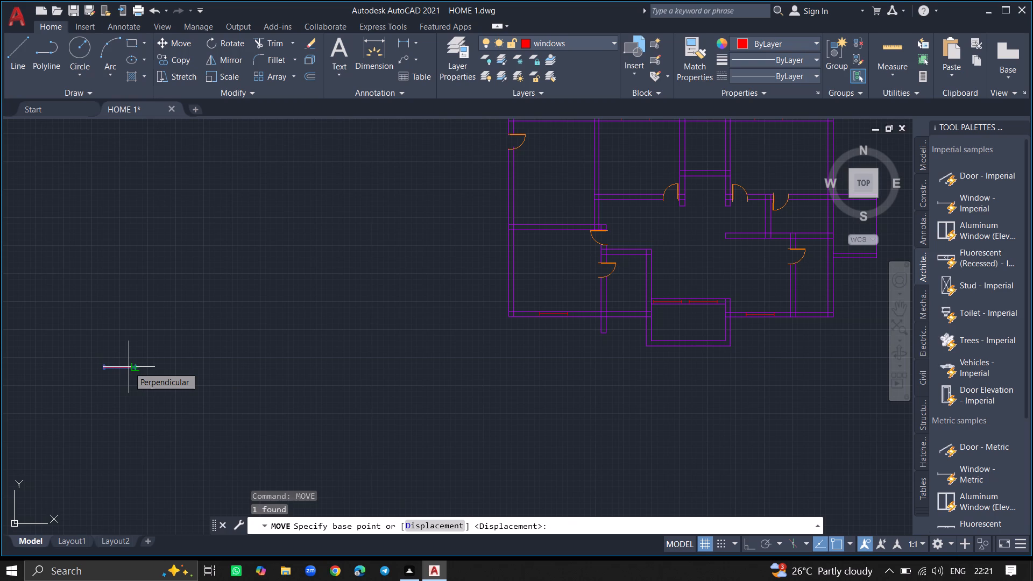
left_click(129, 367)
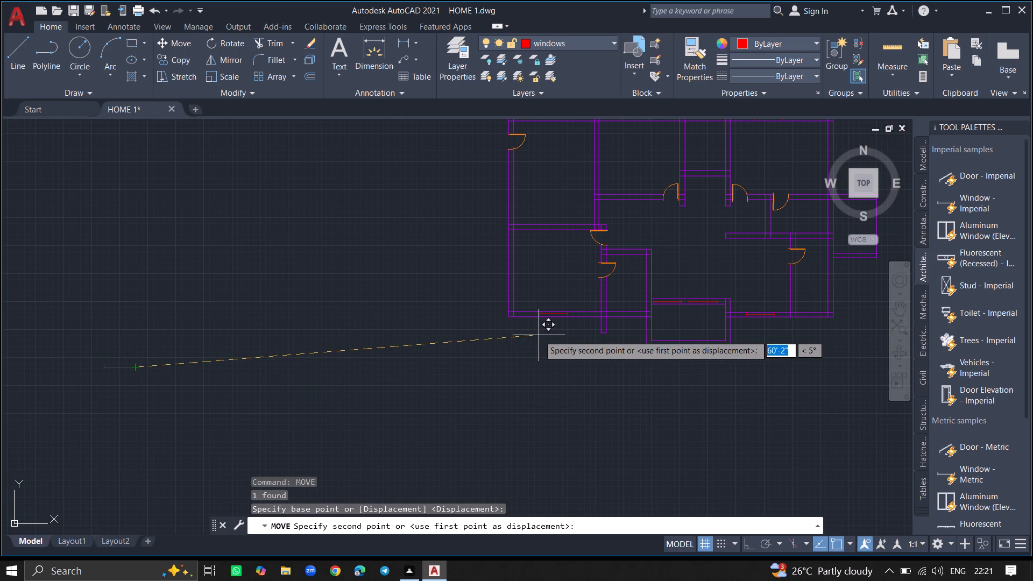
scroll(656, 302, "up", 8, "ctrl")
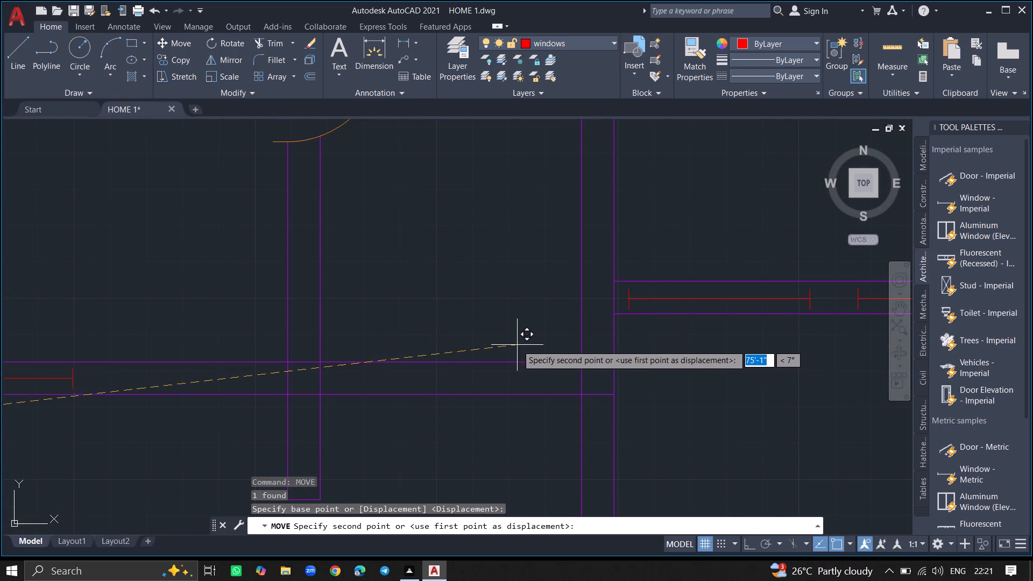
left_click(543, 376)
Place the window block being moved between the faces of the small room's south wall, west of the porch.
left_click(543, 376)
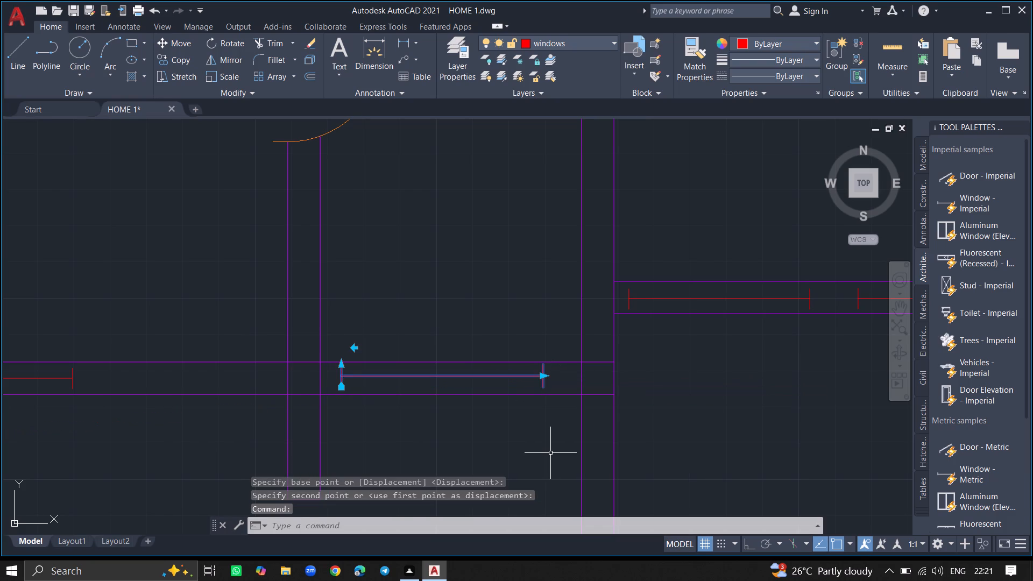
Copy that window into the exterior north wall of the narrow room between the two north doors.
type("COPY")
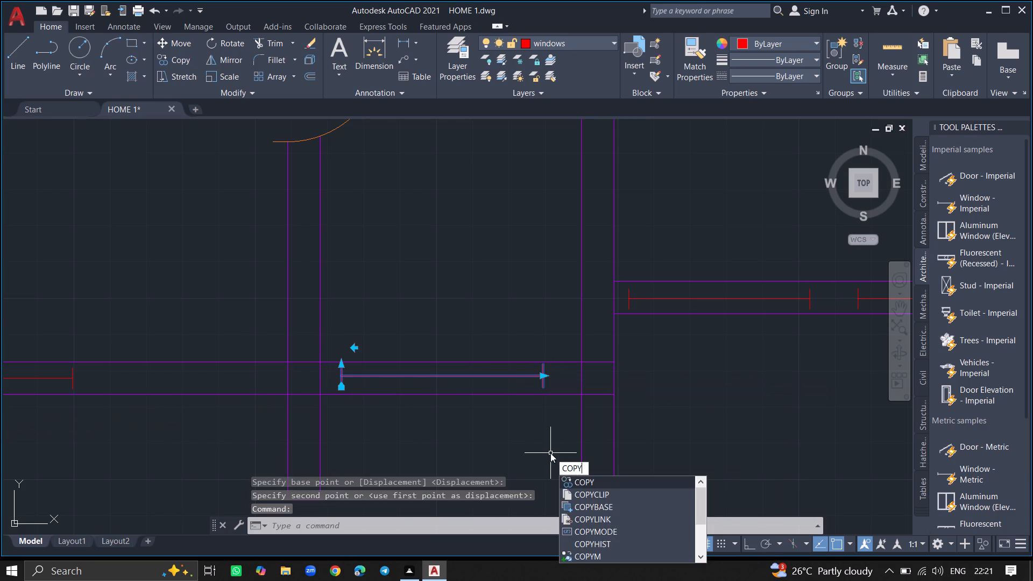
key("Return")
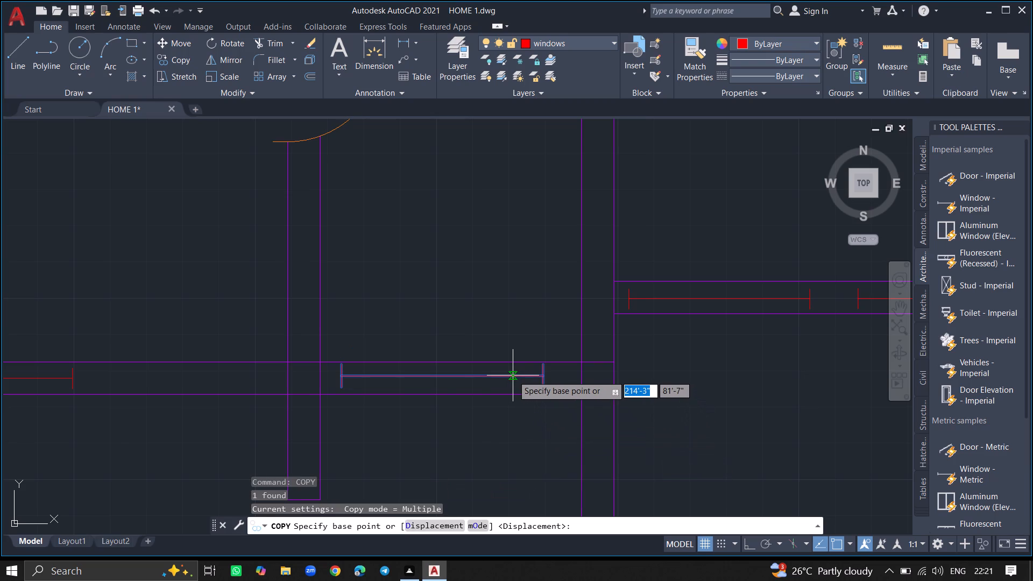
left_click(513, 375)
scroll(586, 304, "down", 6, "ctrl")
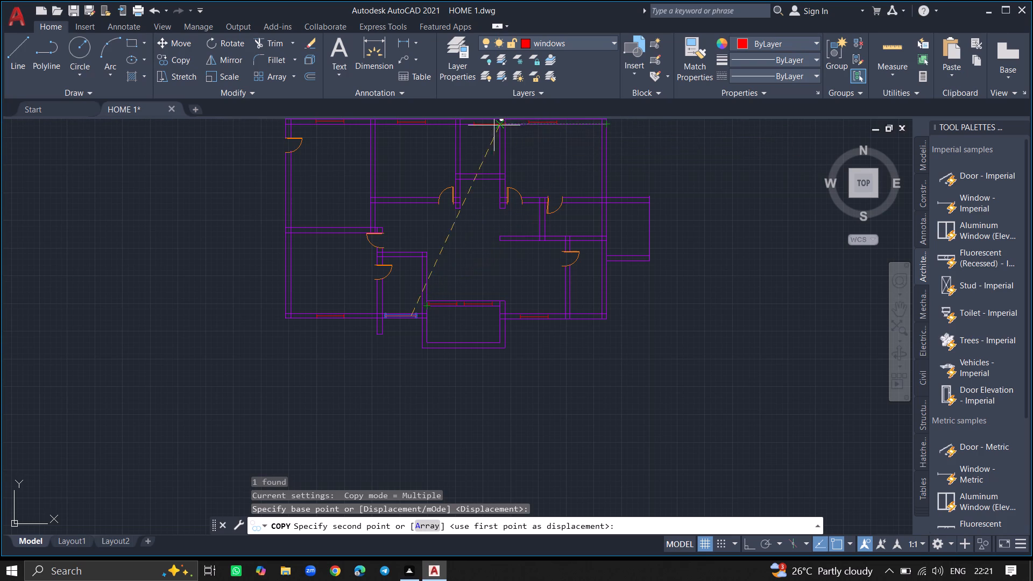
scroll(476, 117, "up", 11, "ctrl")
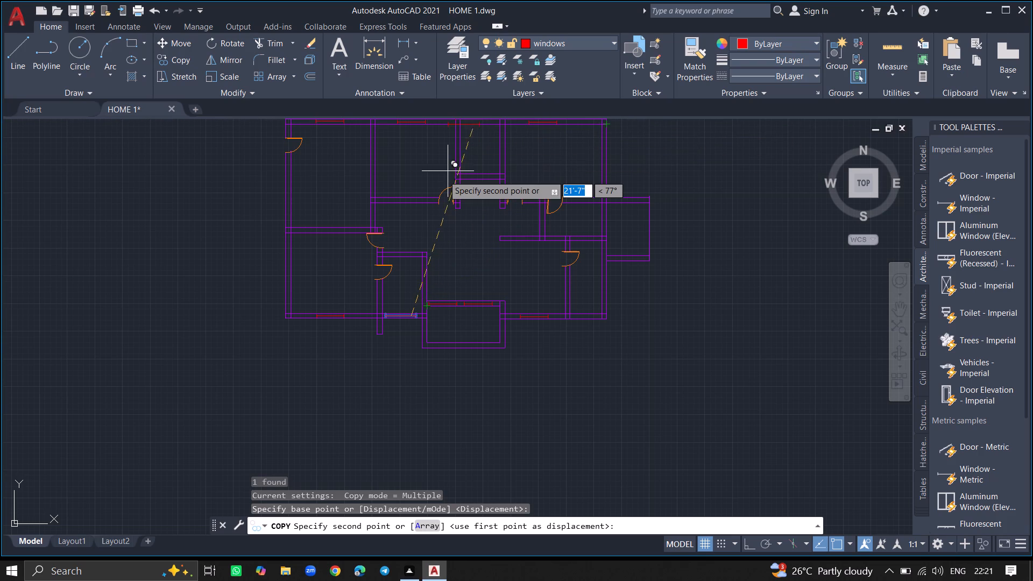
scroll(443, 175, "up", 4, "ctrl")
scroll(443, 175, "down", 6, "ctrl")
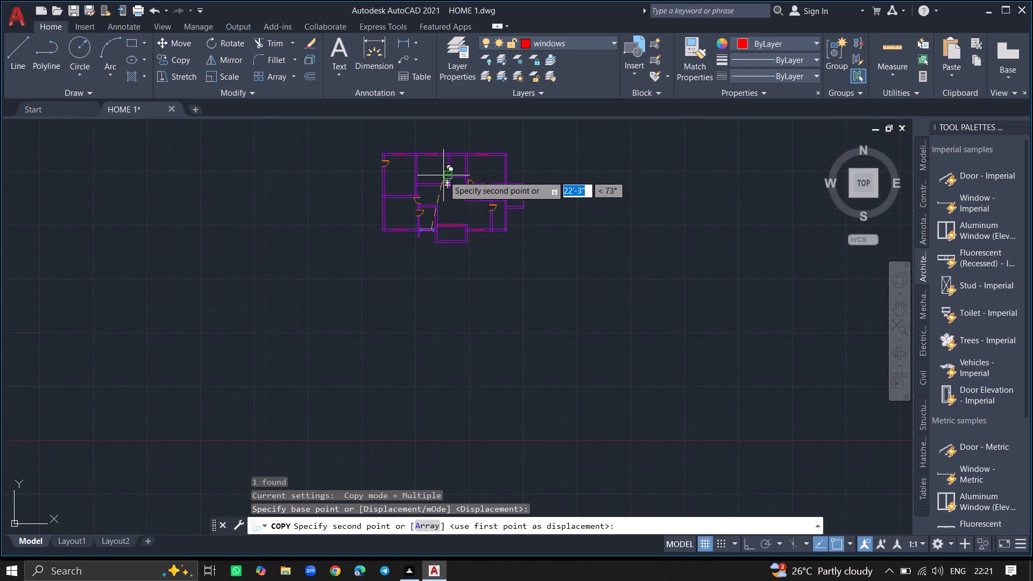
scroll(444, 144, "up", 4, "ctrl")
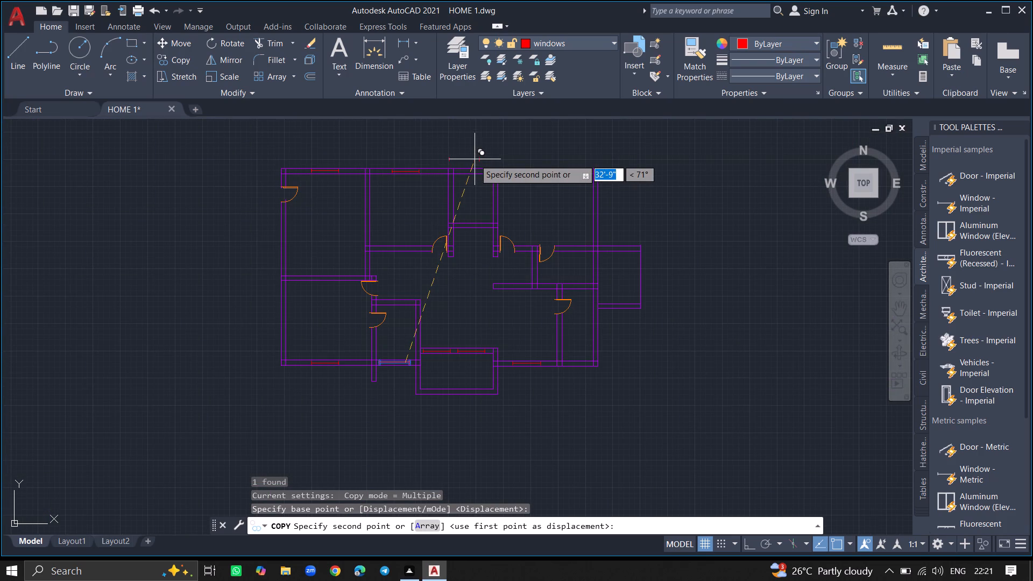
scroll(475, 159, "up", 10, "ctrl")
scroll(507, 374, "down", 4, "ctrl")
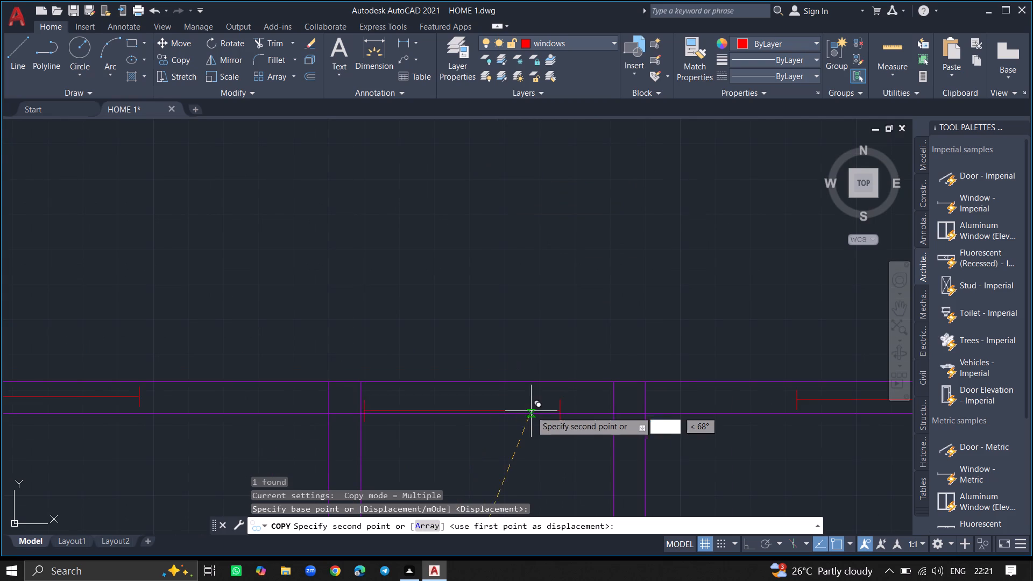
left_click(545, 398)
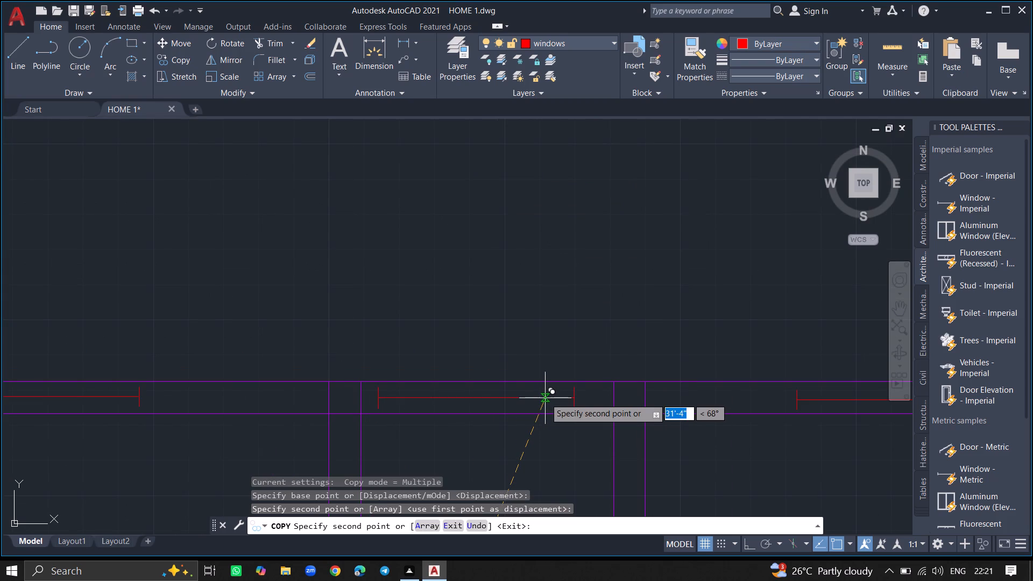
Place one more window copy inside the northeast room, south of its north wall, and end the copying.
scroll(649, 464, "down", 5, "ctrl")
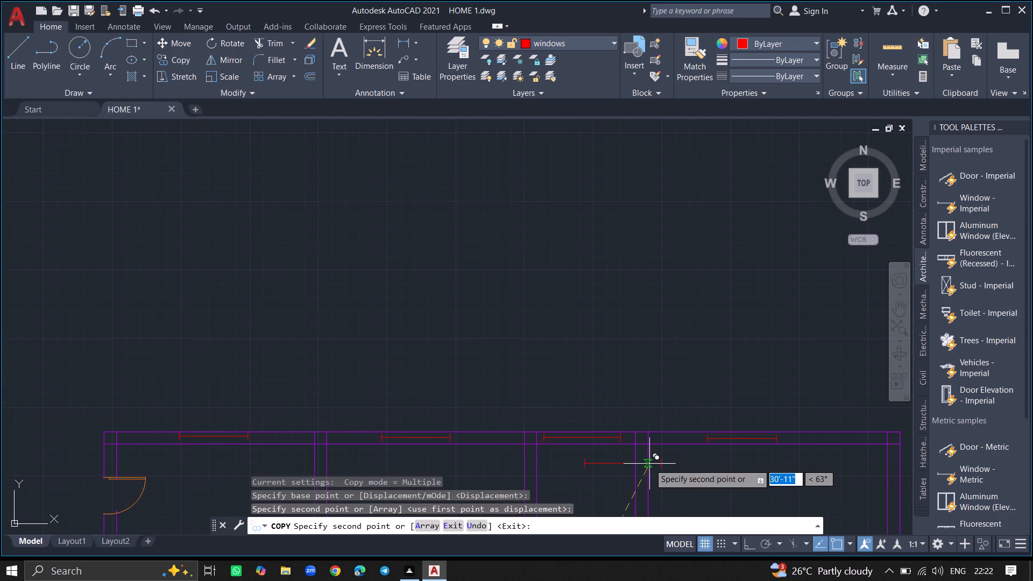
scroll(649, 464, "down", 3, "ctrl")
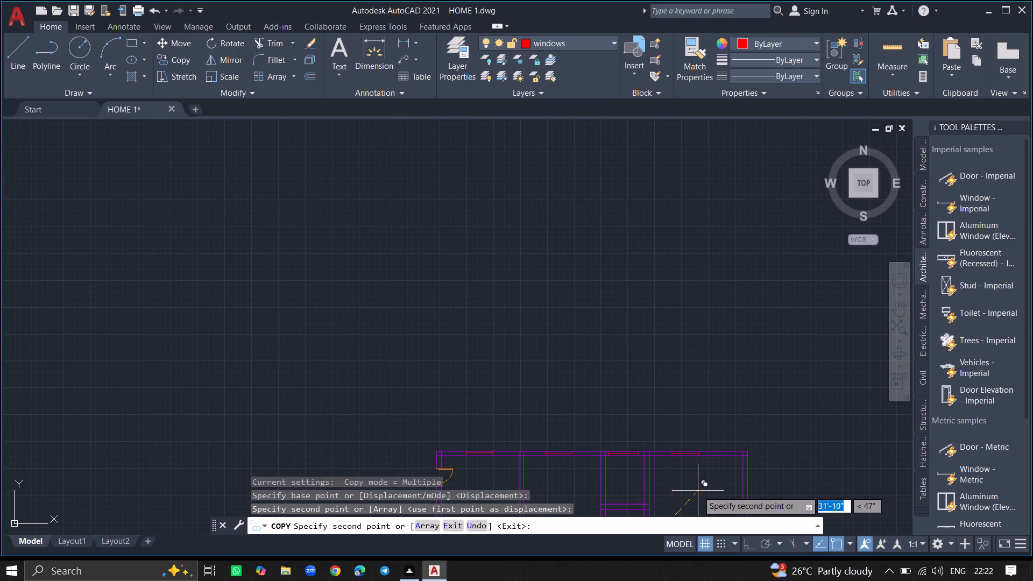
left_click(698, 491)
key("Escape")
Rotate the loose window copy in the northeast room 90° so it runs north-south, with ortho on.
scroll(698, 491, "down", 4, "ctrl")
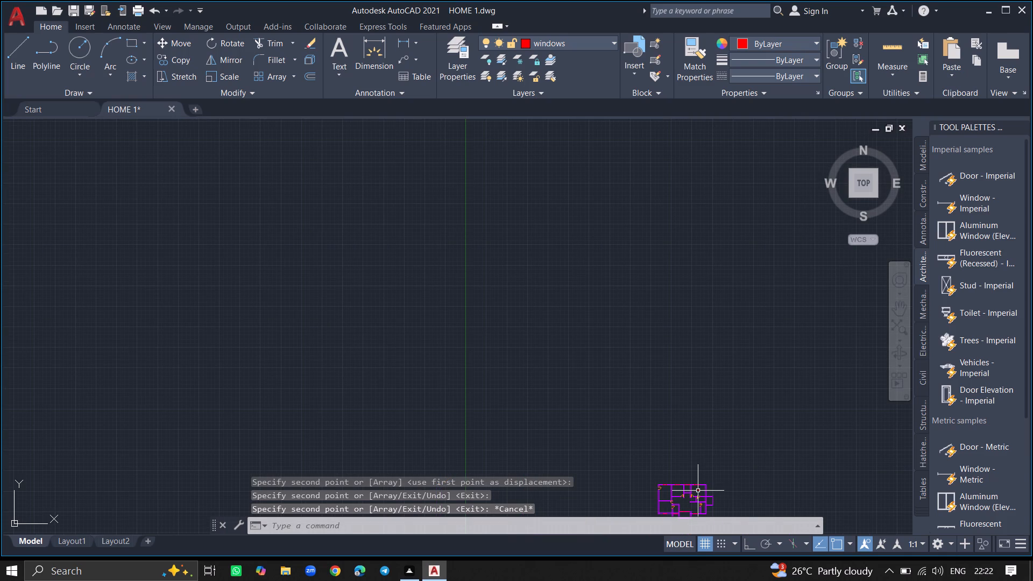
key("z")
key("Return")
key("e")
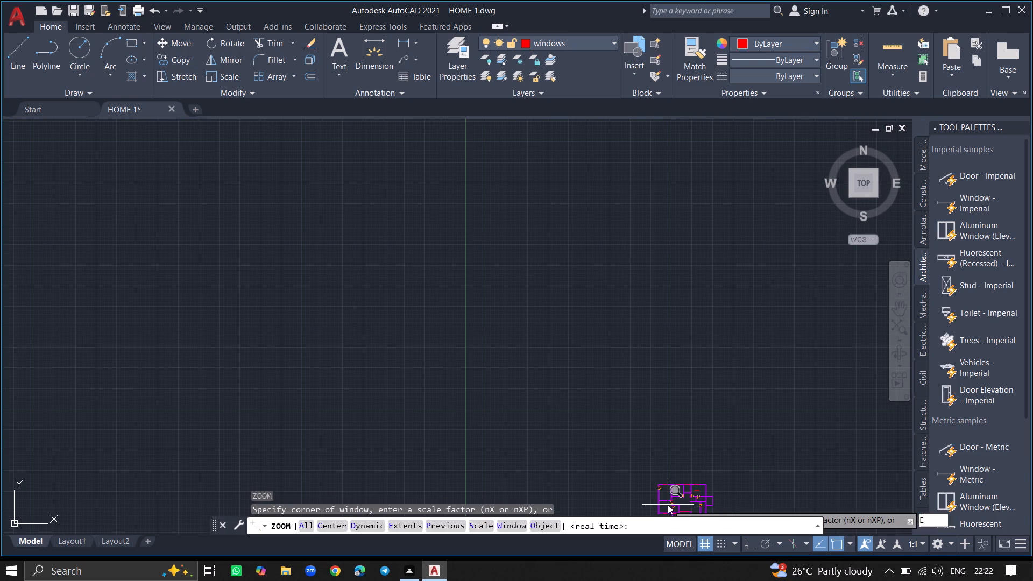
key("Return")
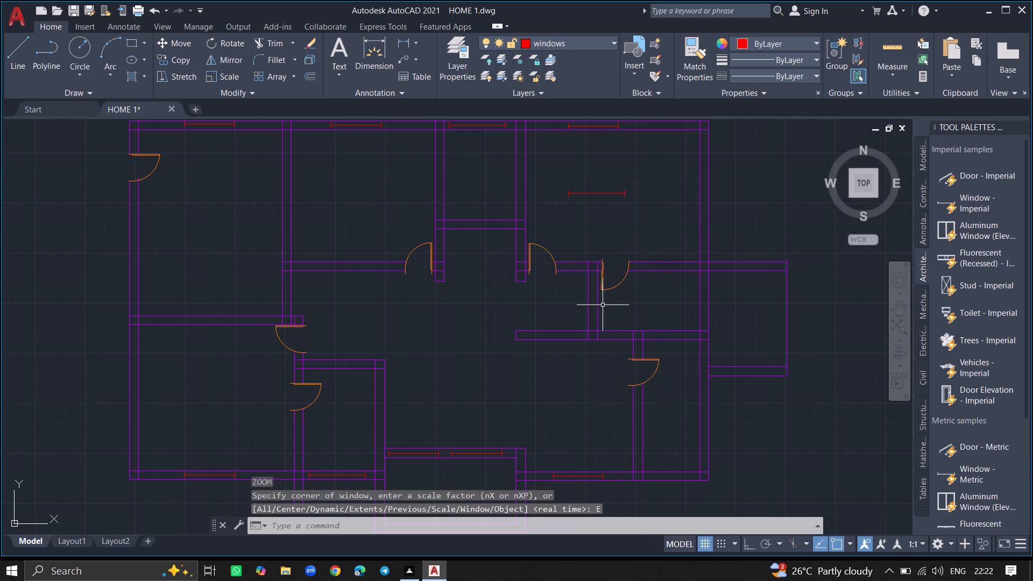
left_click(610, 193)
type("ROTA")
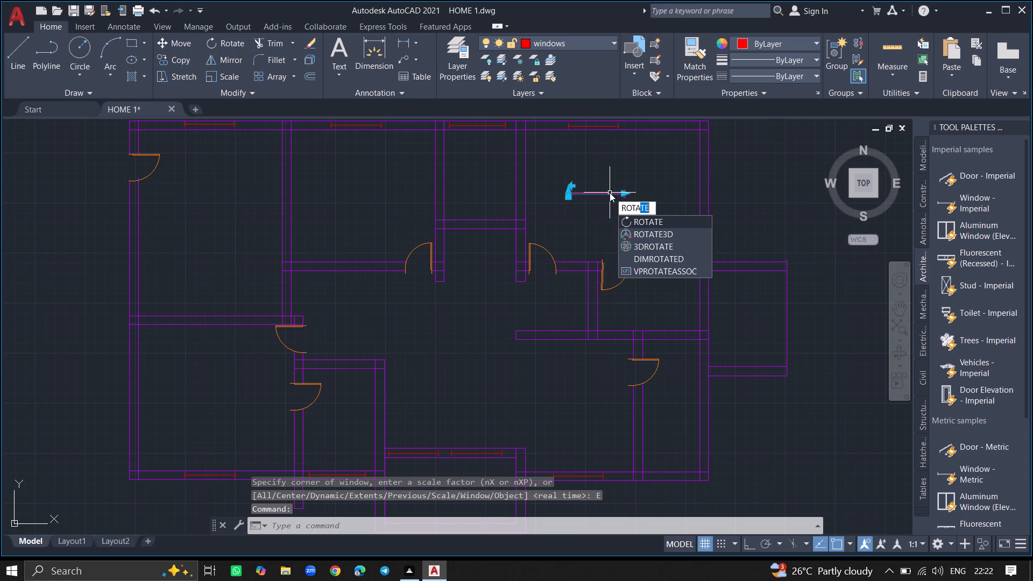
type("TE")
key("Return")
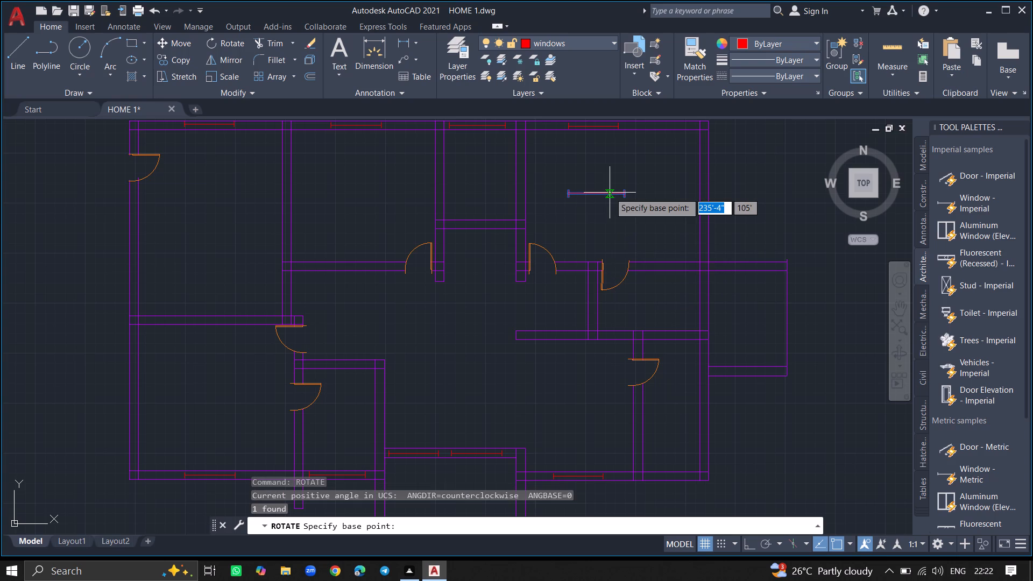
left_click(610, 193)
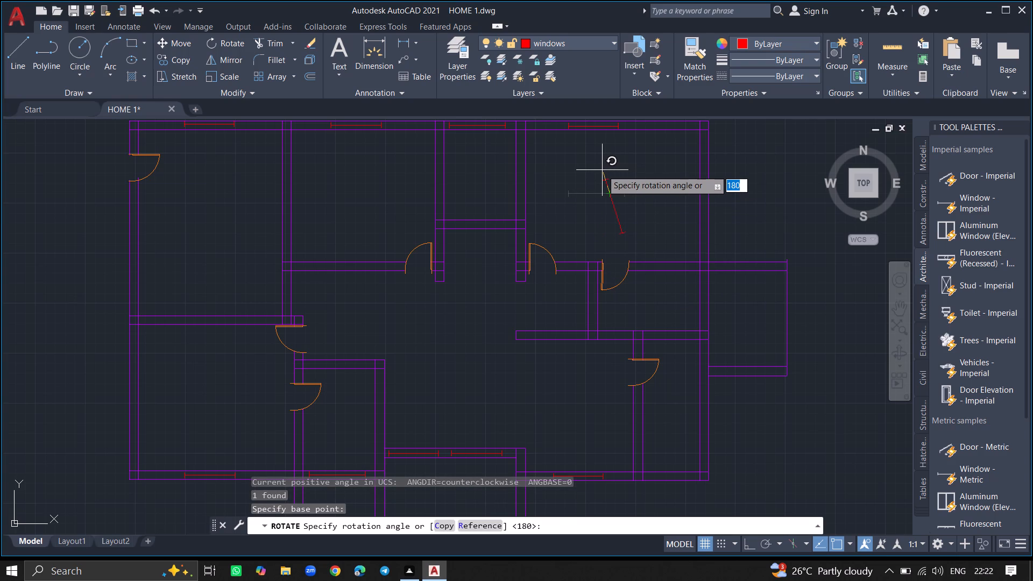
key("F8")
left_click(602, 170)
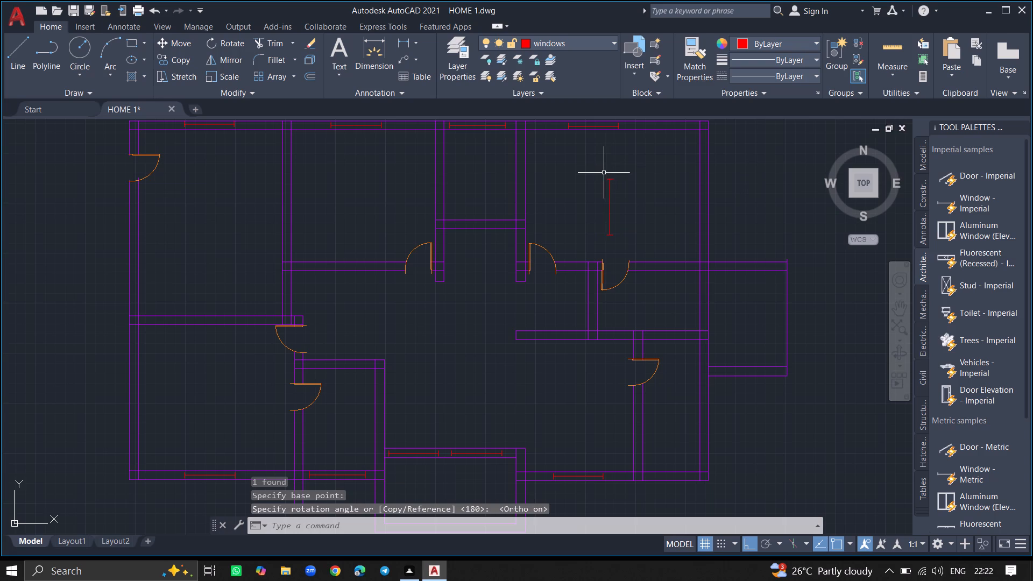
Move the rotated window, with ortho off, into the east wall between the small east room and the east extension.
left_click(609, 178)
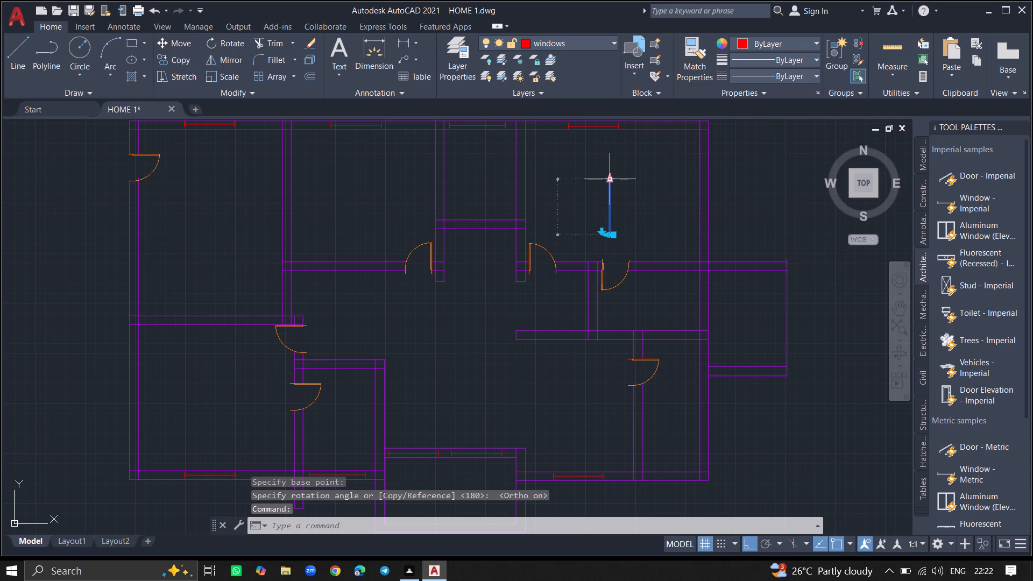
type("MOVE")
key("Return")
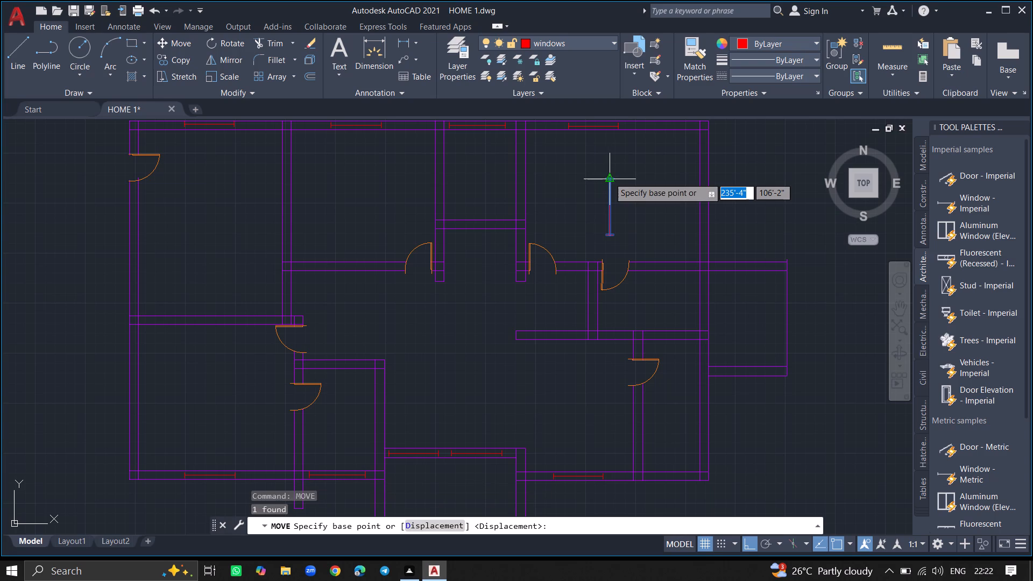
left_click(609, 178)
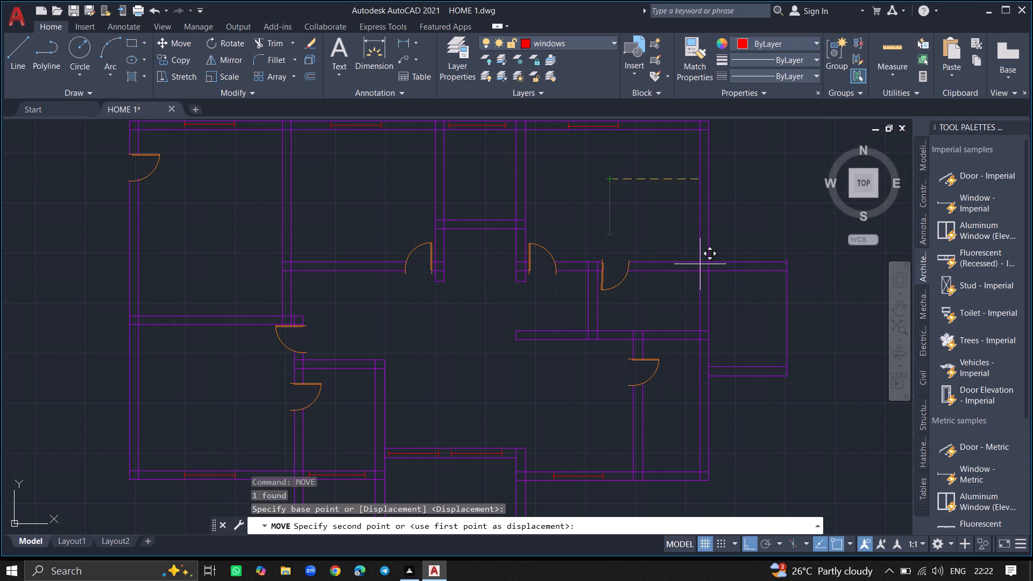
key("F8")
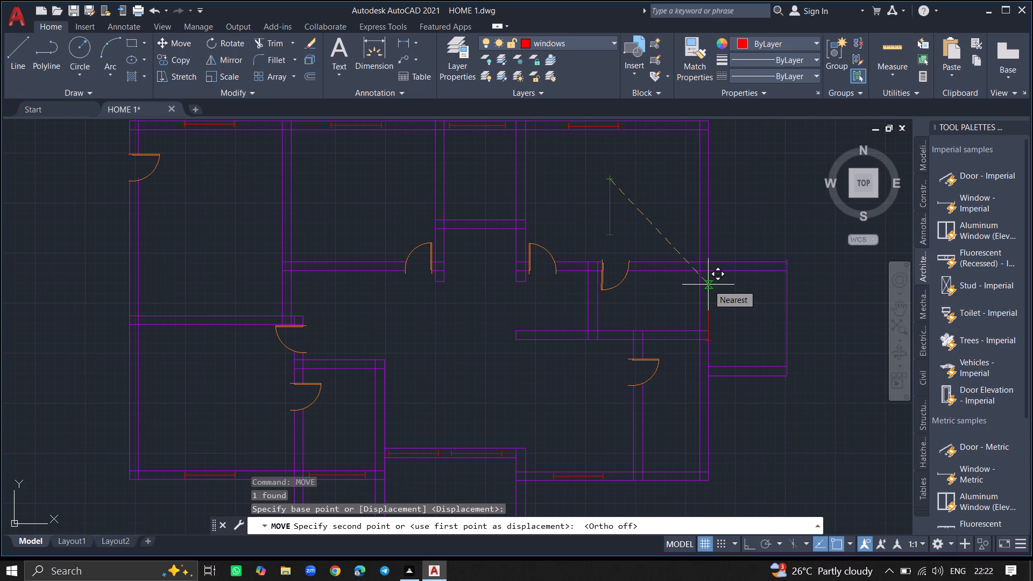
scroll(708, 285, "up", 2, "ctrl")
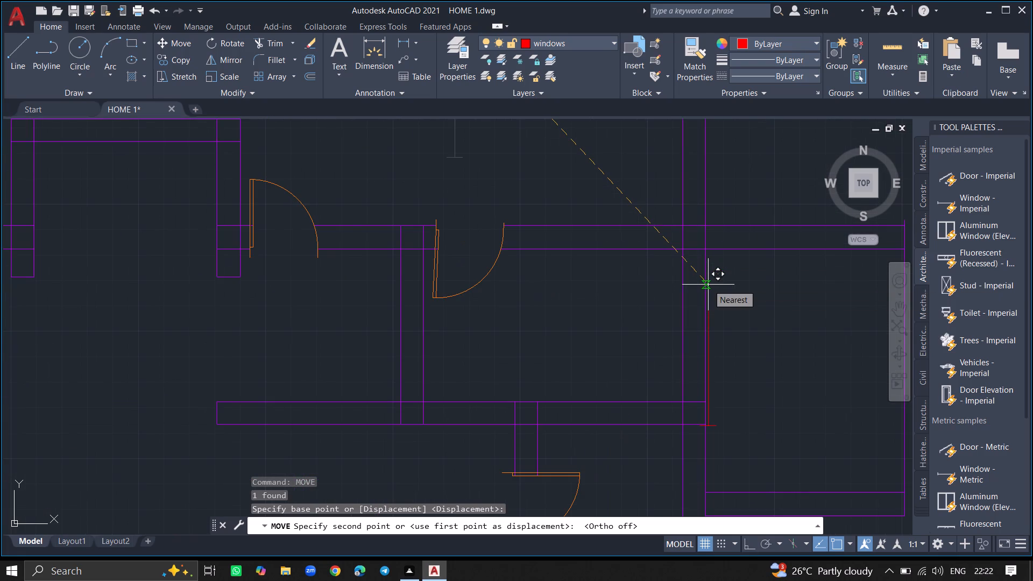
scroll(708, 285, "up", 4, "ctrl")
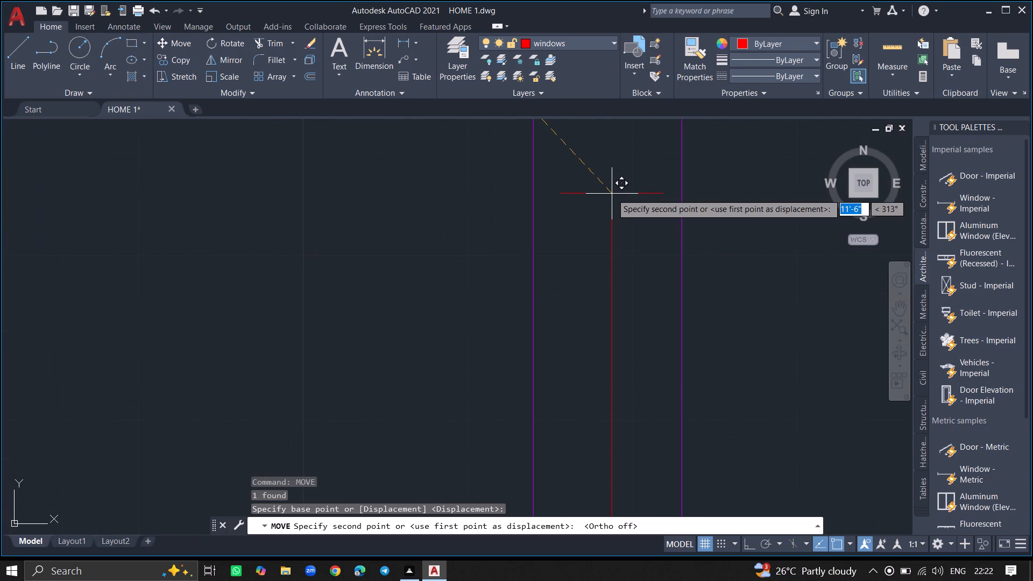
scroll(612, 194, "down", 1, "ctrl")
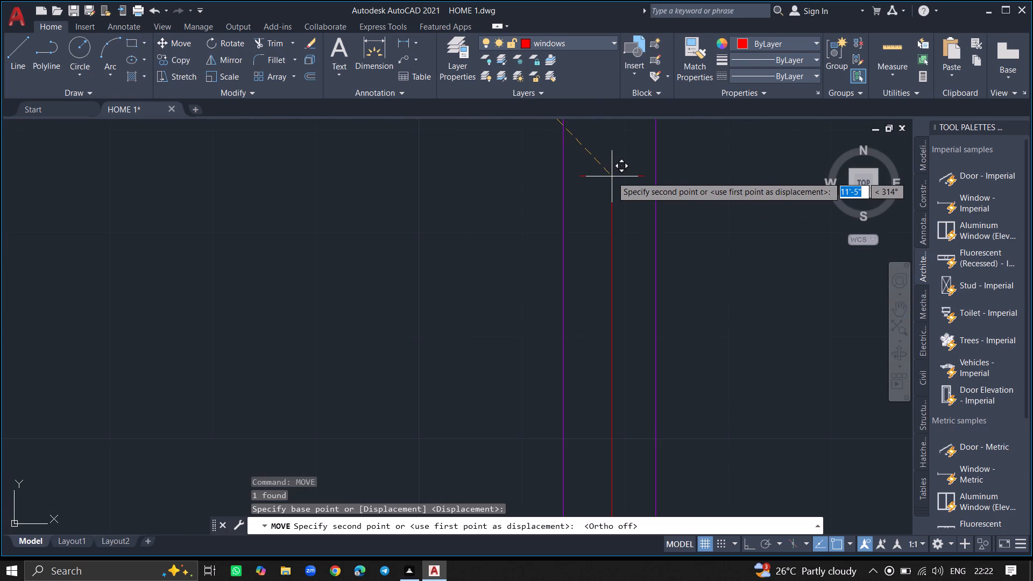
scroll(612, 176, "down", 6, "ctrl")
scroll(612, 172, "up", 5, "ctrl")
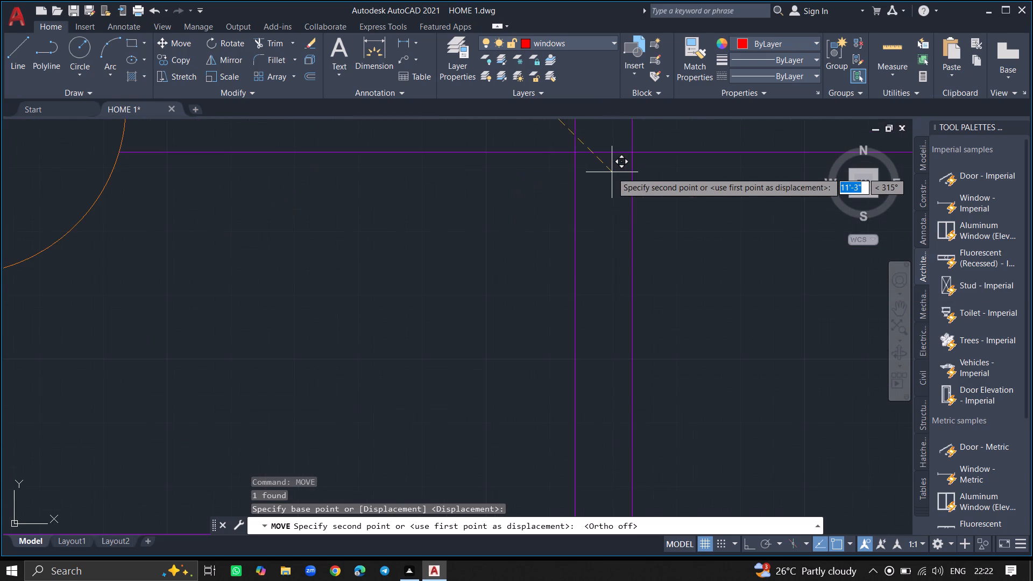
double_click(611, 172)
scroll(611, 172, "up", 4, "ctrl")
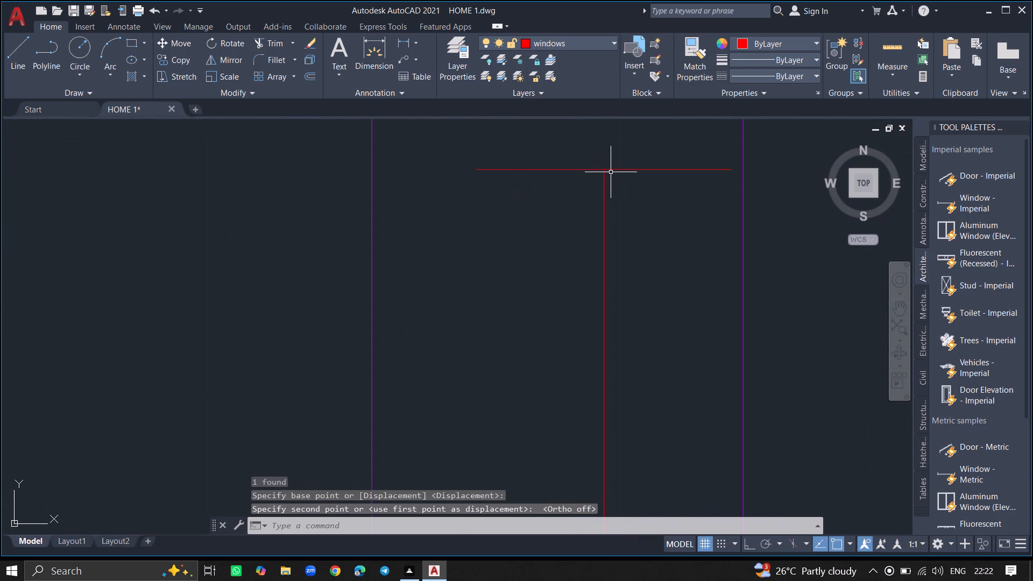
scroll(611, 172, "down", 3, "ctrl")
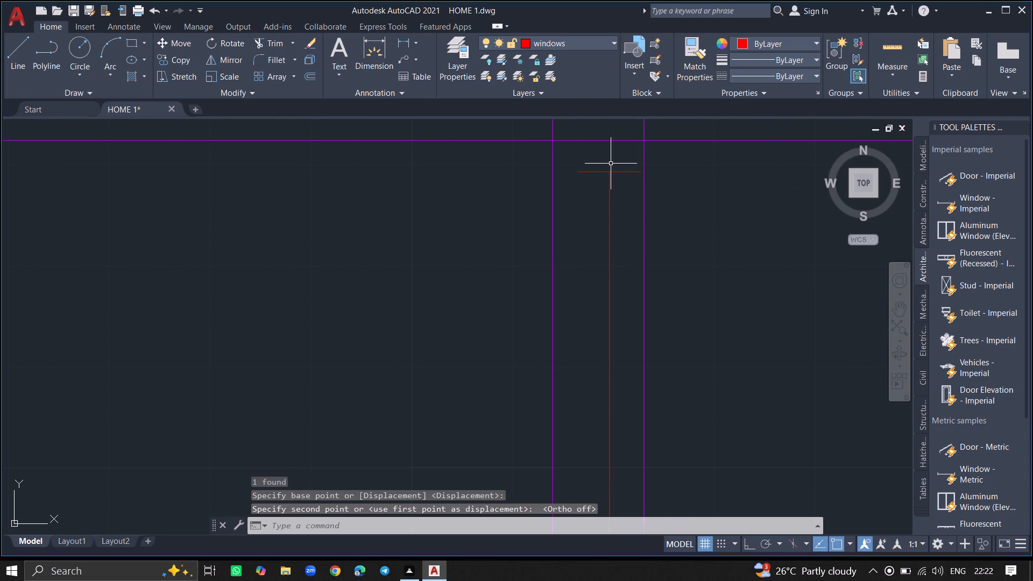
scroll(611, 164, "down", 3, "ctrl")
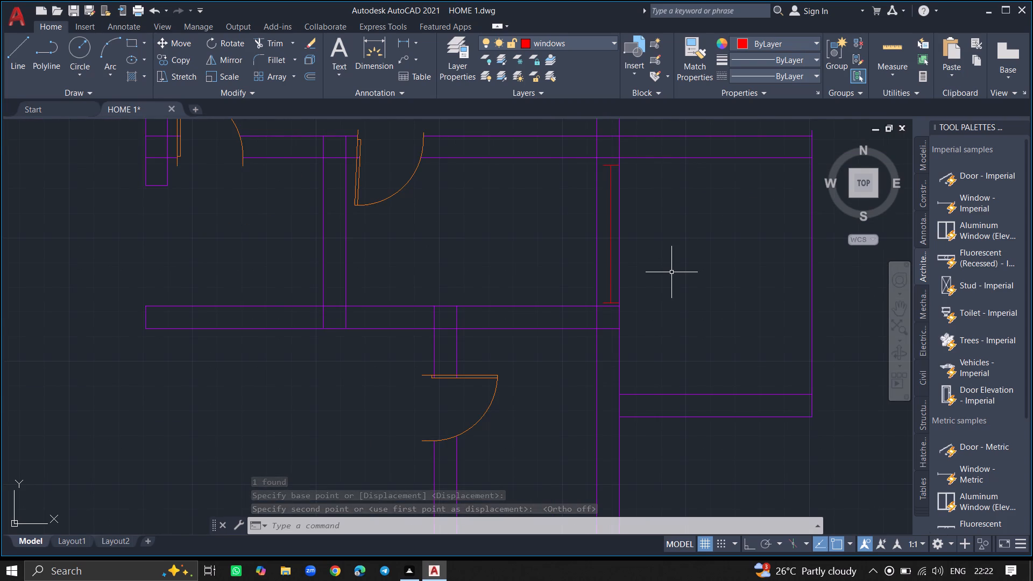
scroll(671, 272, "down", 4, "ctrl")
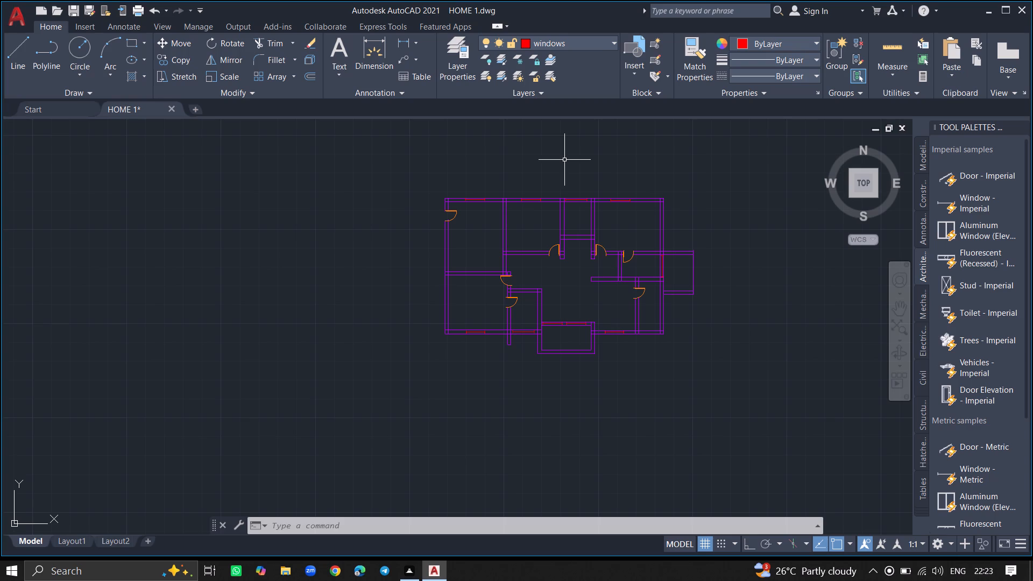
Make furniture the current layer.
double_click(466, 71)
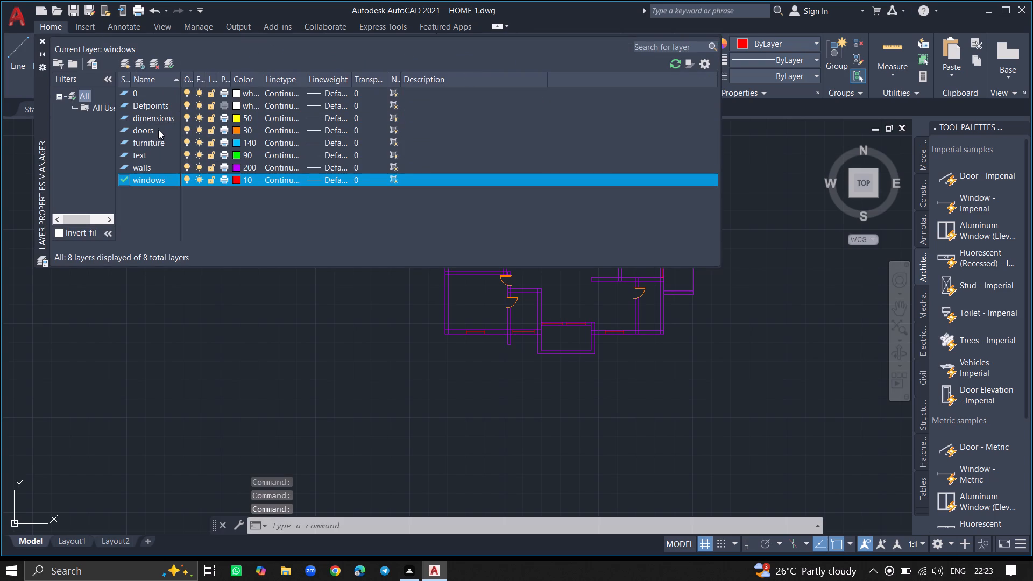
double_click(155, 140)
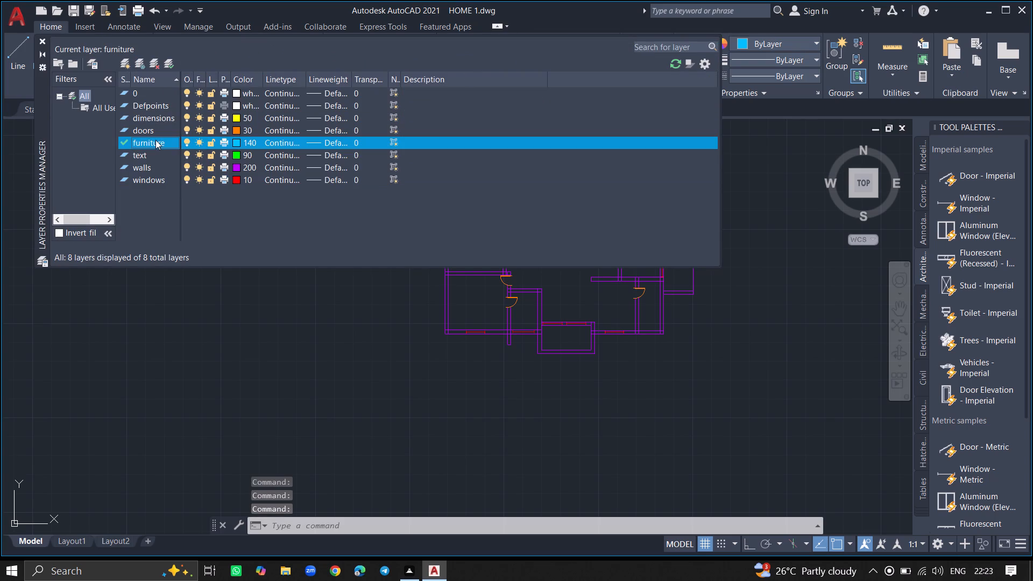
left_click(43, 40)
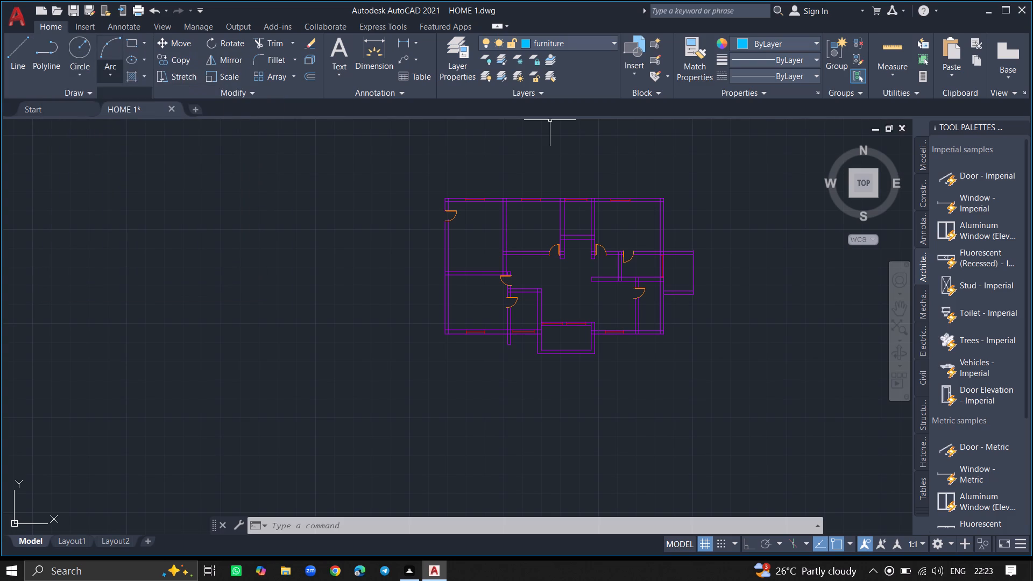
Insert the Bed - Queen block from DesignCenter's Home - Space Planner.dwg sample east of the floor plan, then close DesignCenter.
key("ctrl+2")
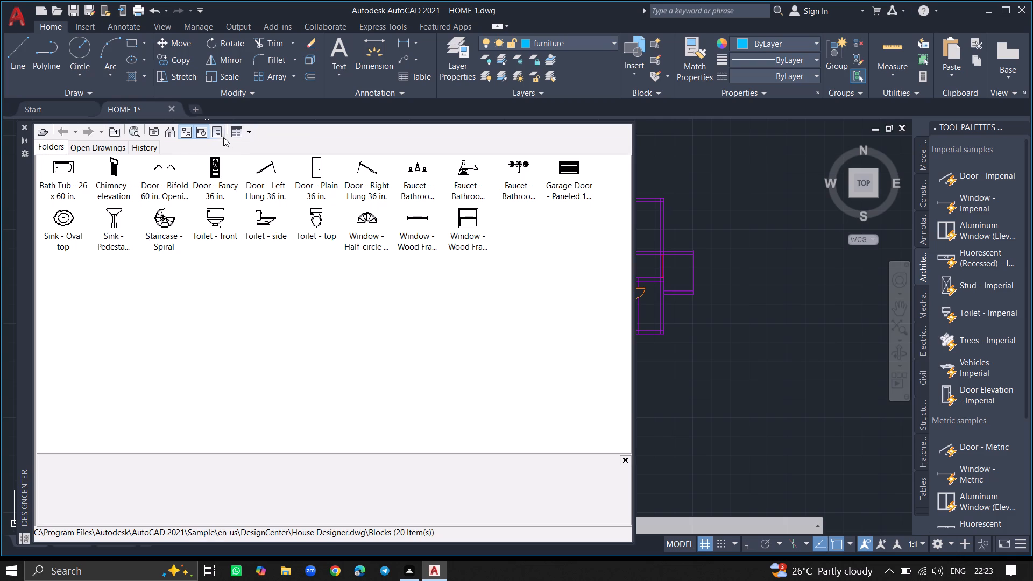
left_click(165, 132)
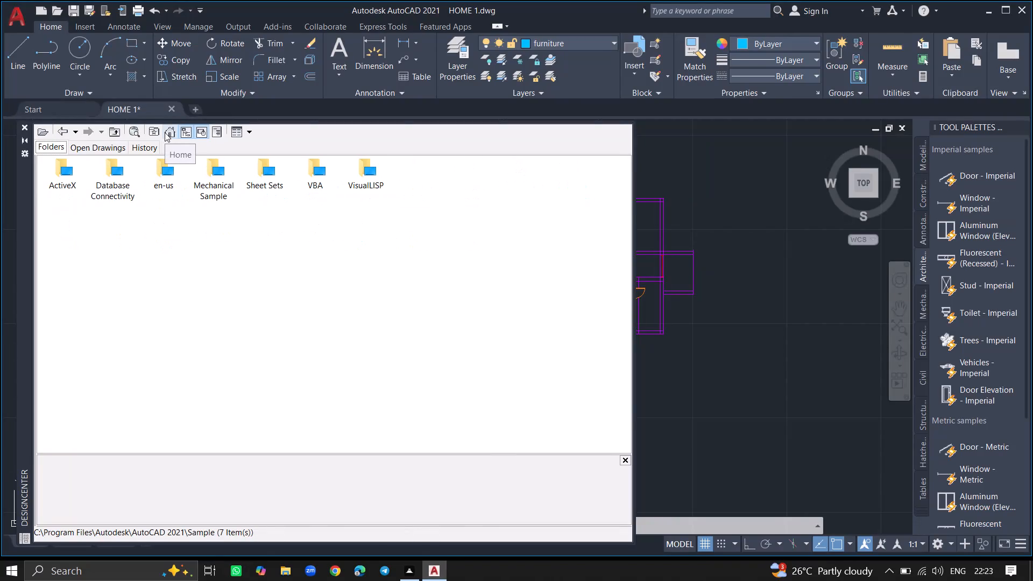
double_click(166, 181)
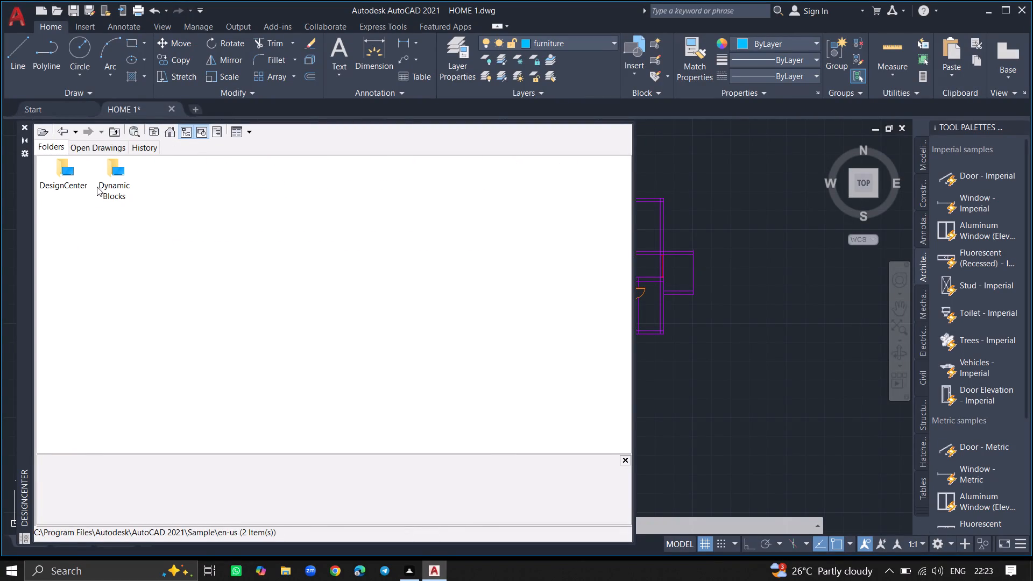
double_click(65, 179)
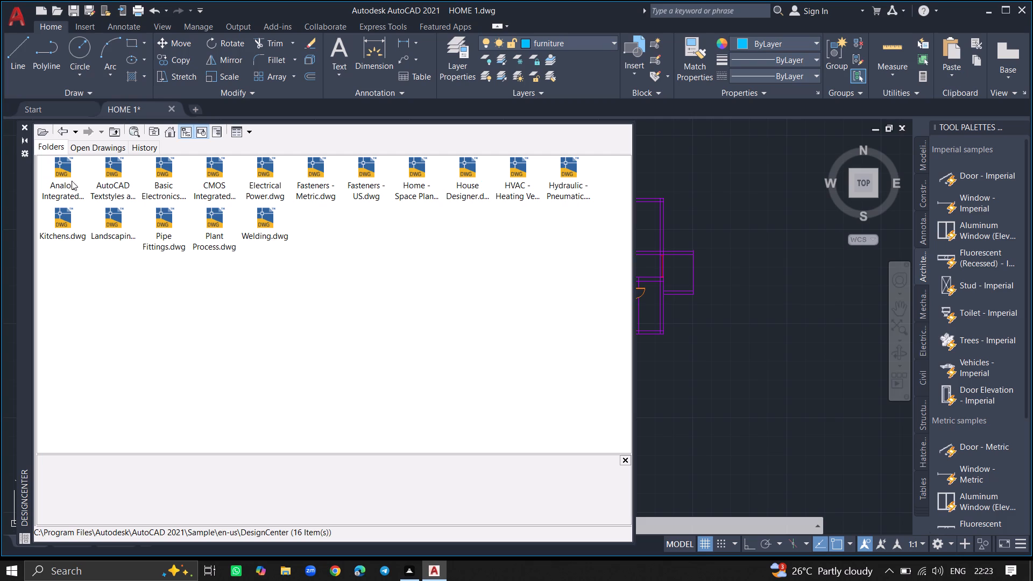
double_click(415, 169)
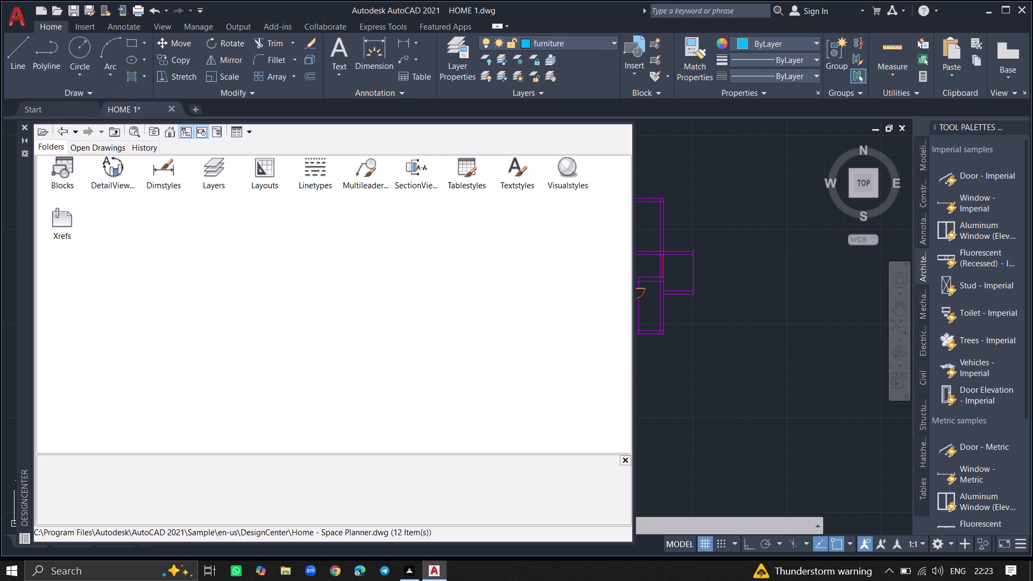
double_click(58, 172)
left_click(58, 172)
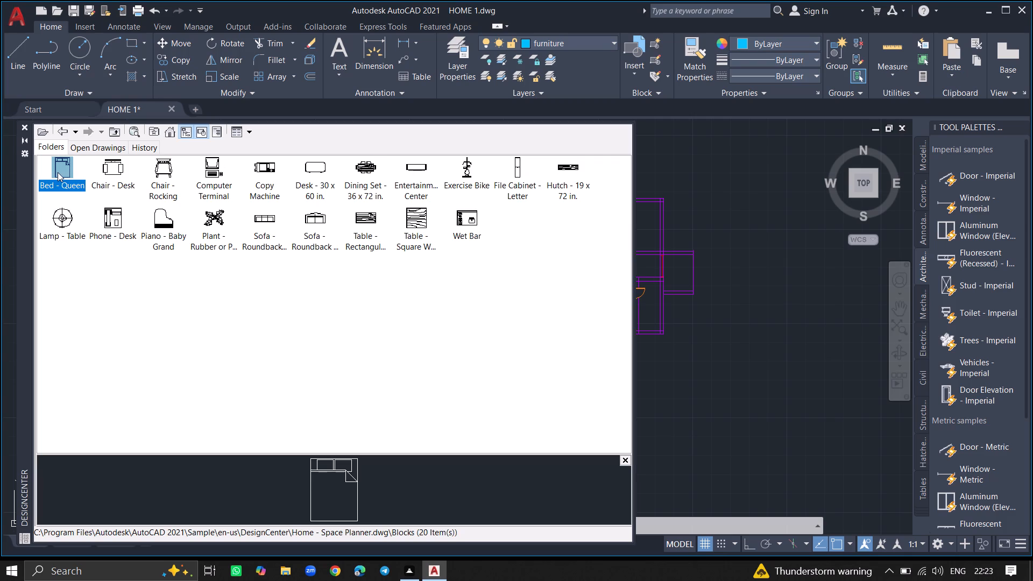
left_click_drag(58, 172, 305, 214)
left_click_drag(305, 214, 739, 278)
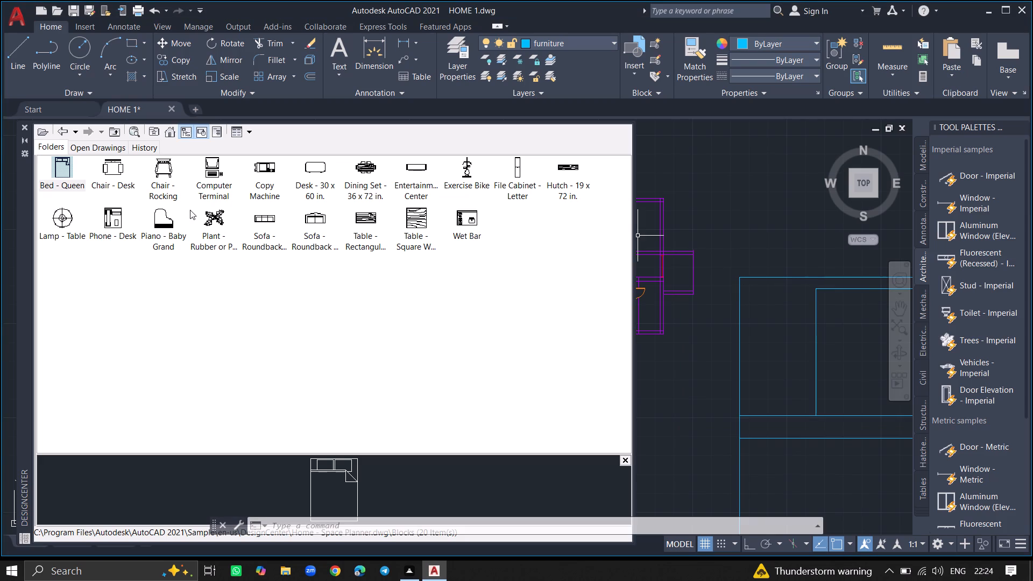
left_click(23, 126)
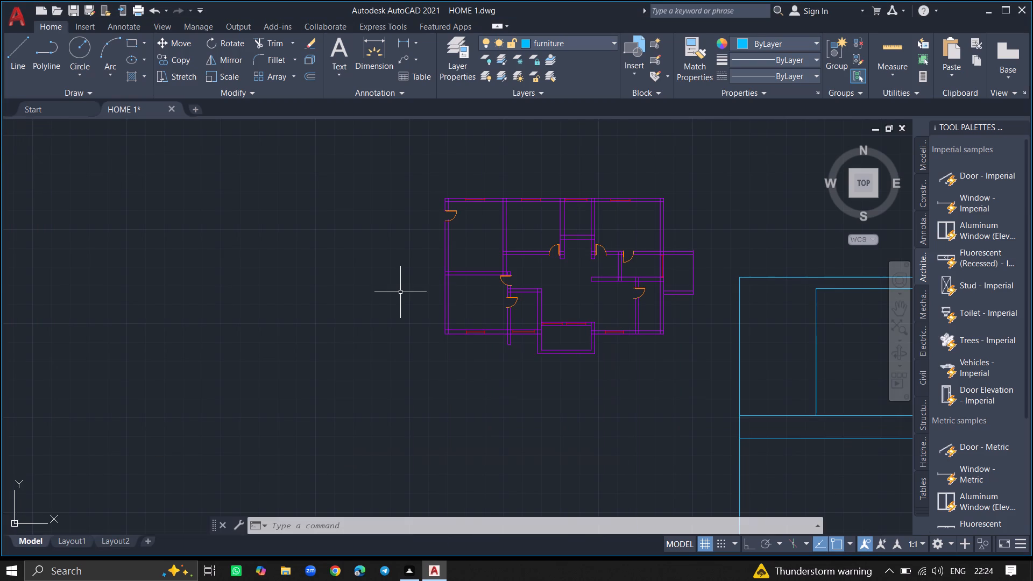
Scale the oversized queen bed down freehand about a base point below its pillows, to roughly one sixth of its size.
scroll(401, 293, "down", 5, "ctrl")
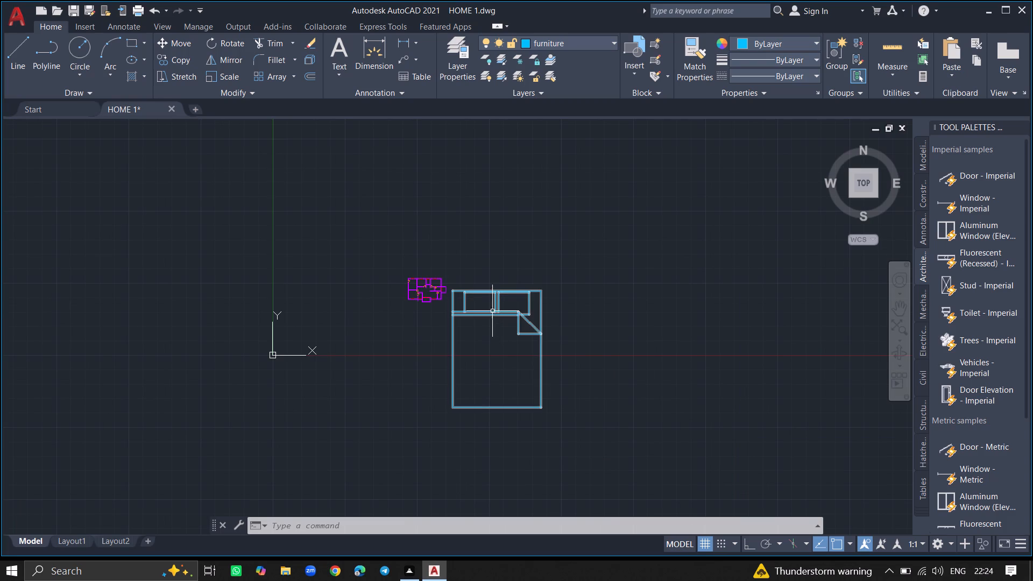
left_click(492, 311)
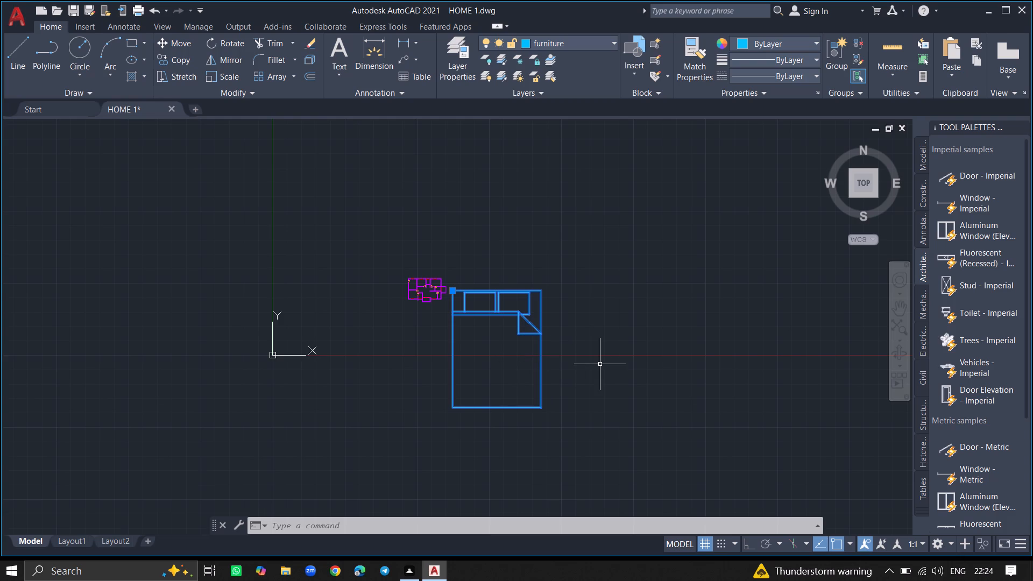
type("SC")
key("Return")
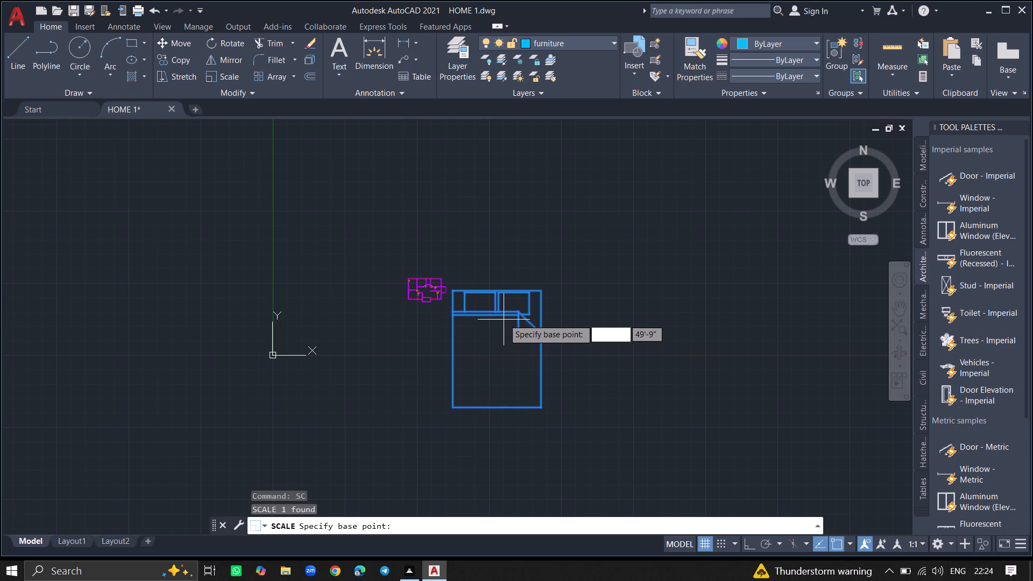
left_click(494, 313)
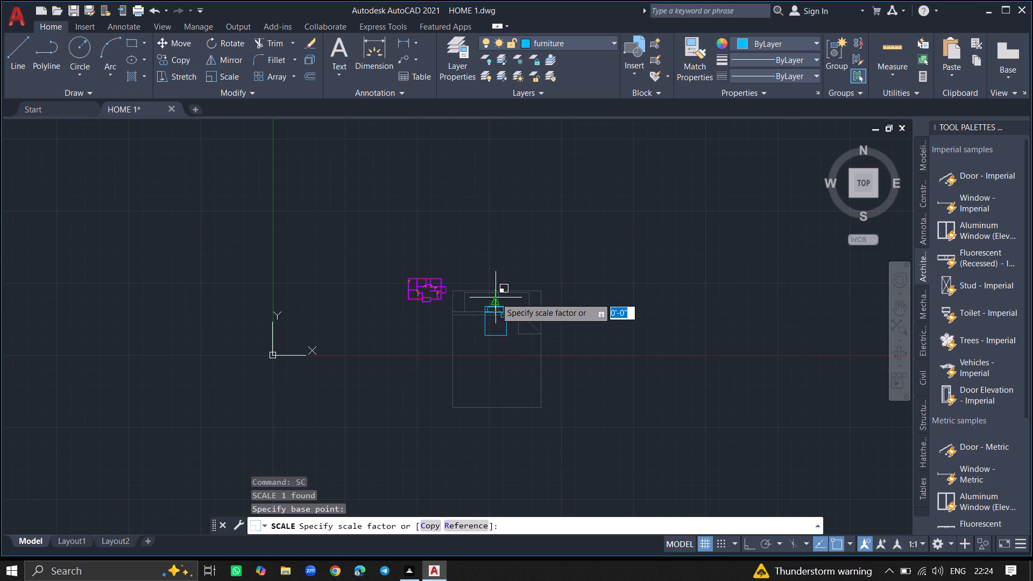
left_click(497, 299)
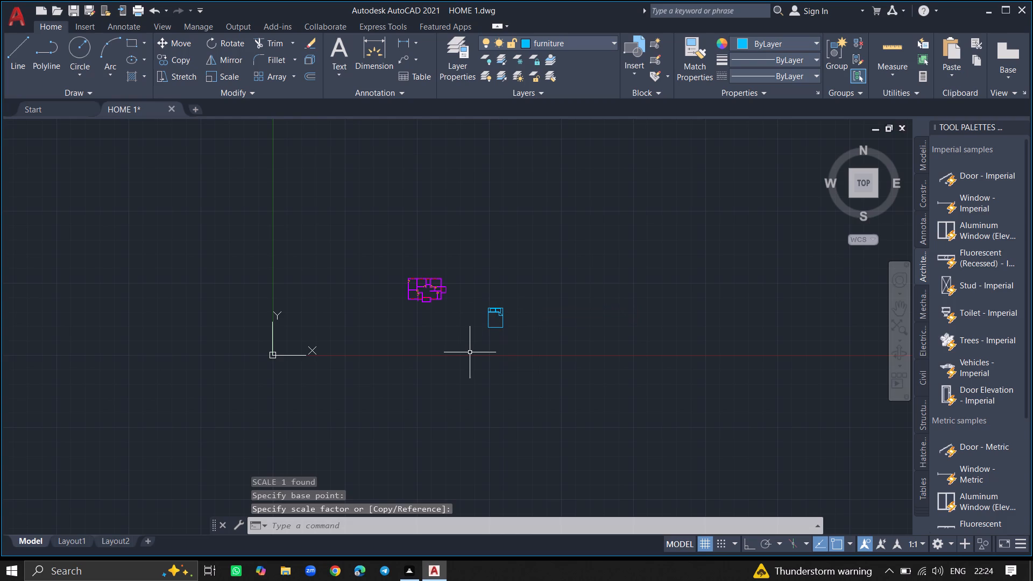
Move the queen bed about 140' west-northwest so it overlaps the northwest corner of the floor plan.
scroll(470, 353, "up", 1, "ctrl")
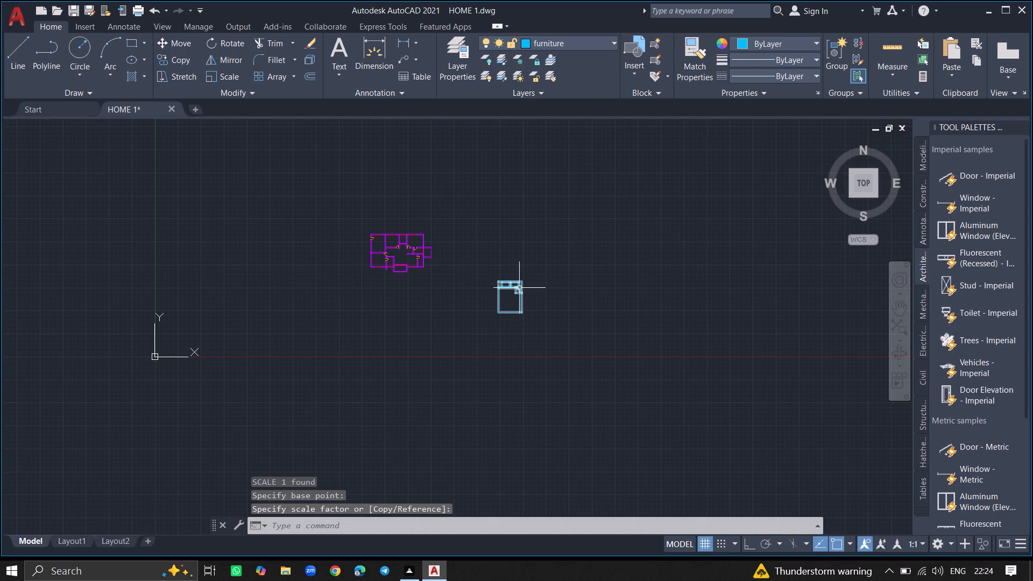
left_click(519, 289)
type("M0O")
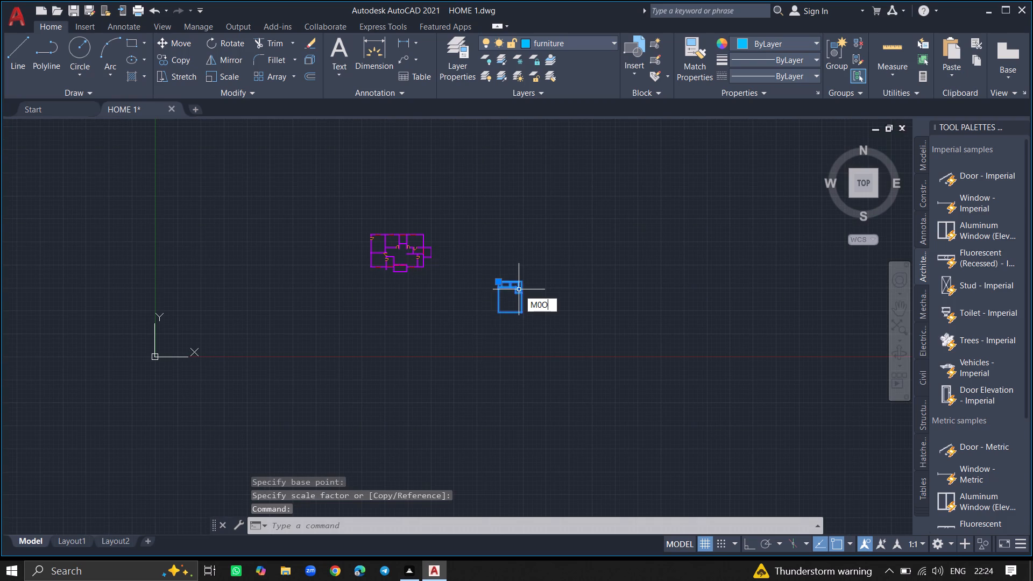
type("VE")
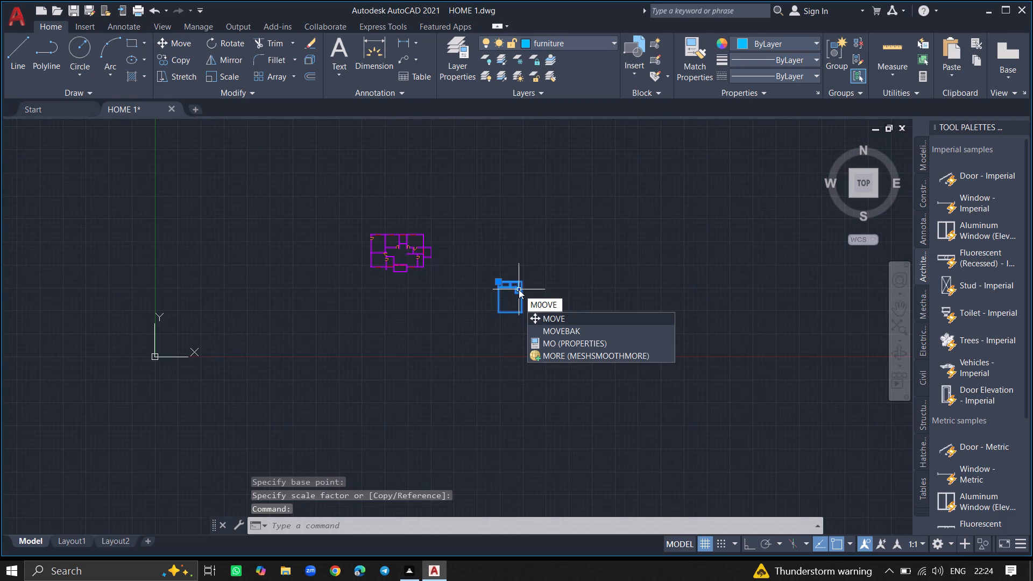
key("BackSpace")
key("BackSpace")
key("BackSpace")
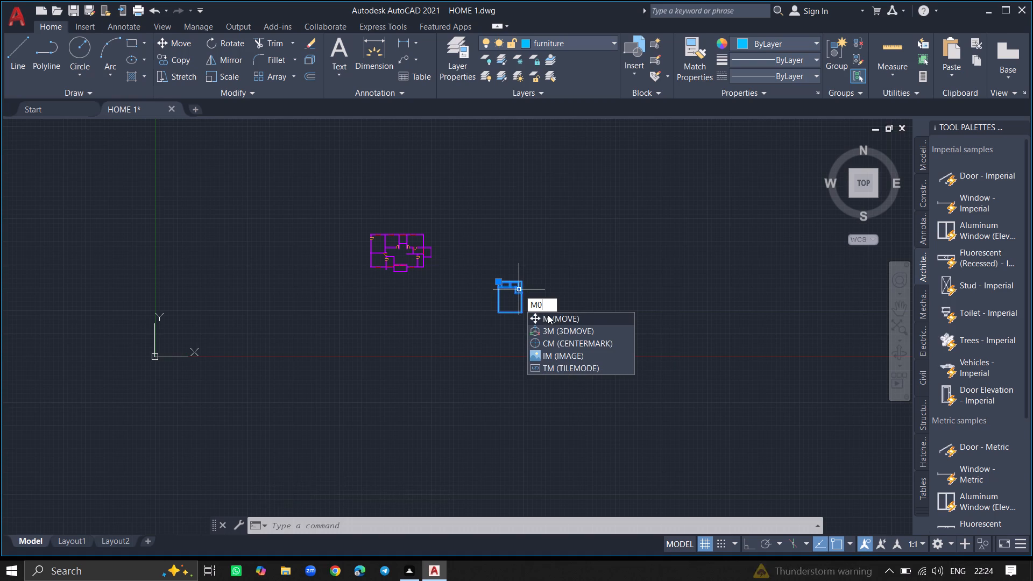
left_click(548, 315)
left_click(511, 283)
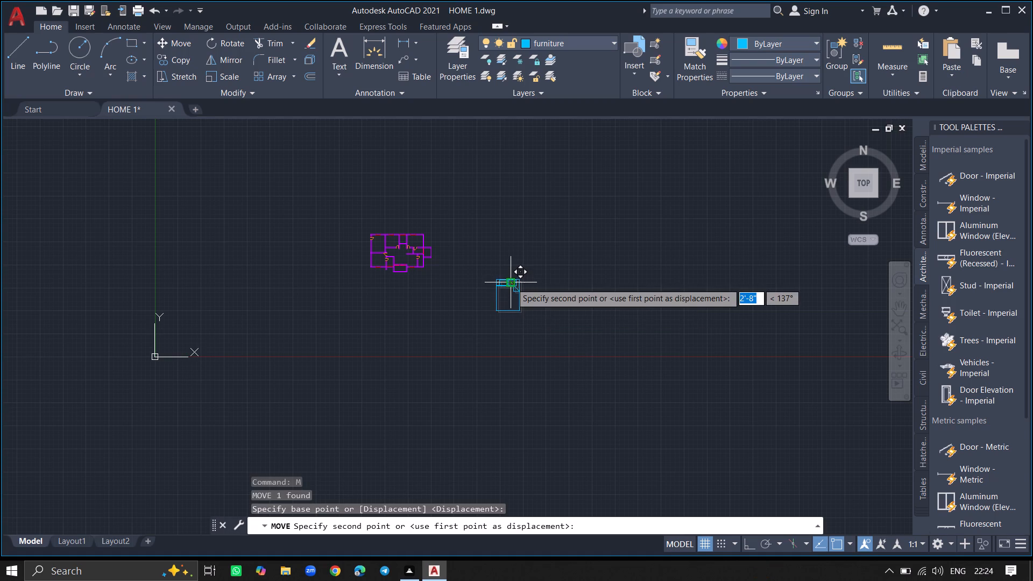
left_click(369, 226)
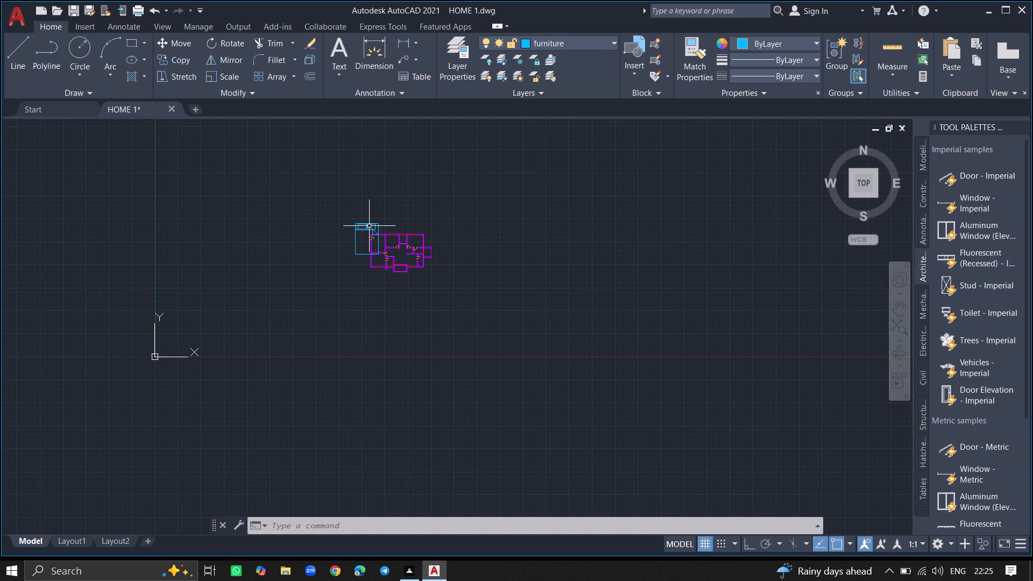
Scale the queen bed down further, freehand from a base point between its pillows, to a size that fits a bedroom.
scroll(373, 245, "up", 3, "ctrl")
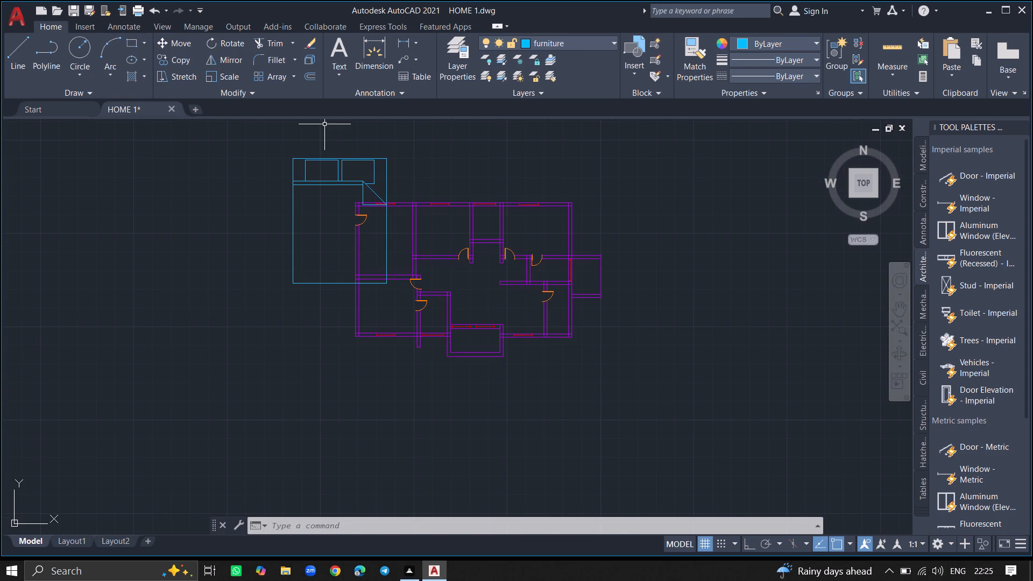
left_click(339, 166)
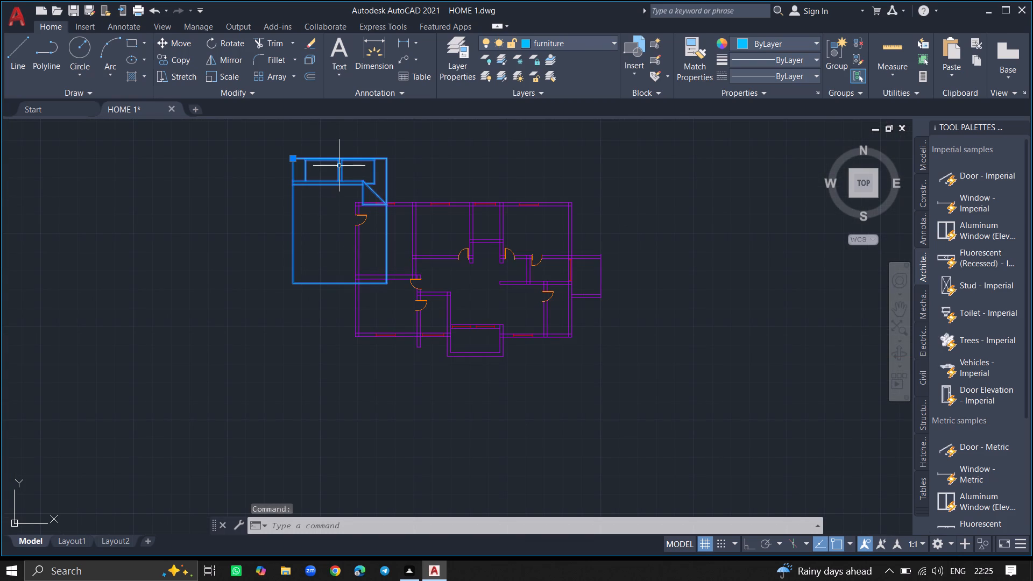
type("SC")
key("Return")
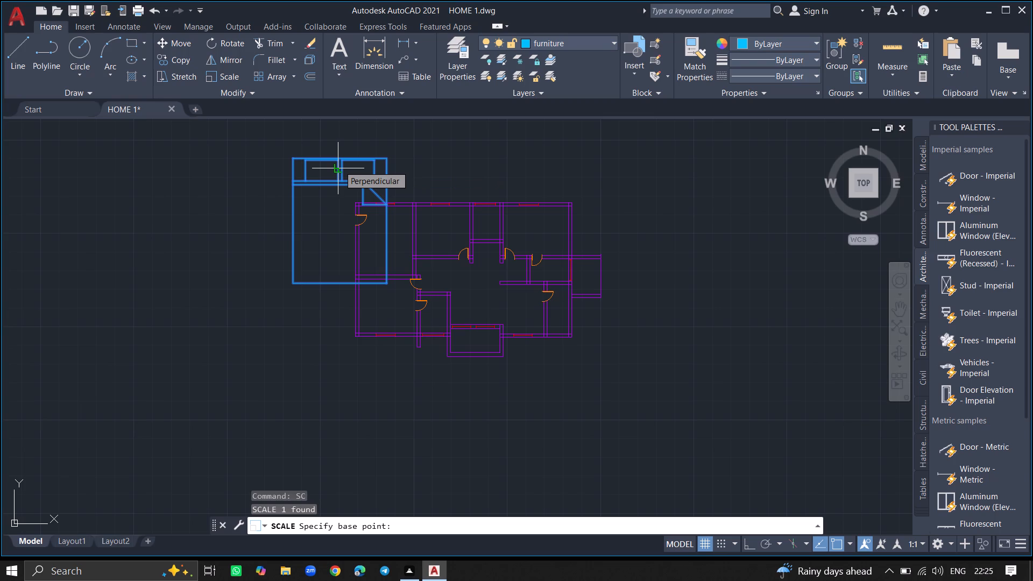
left_click(339, 166)
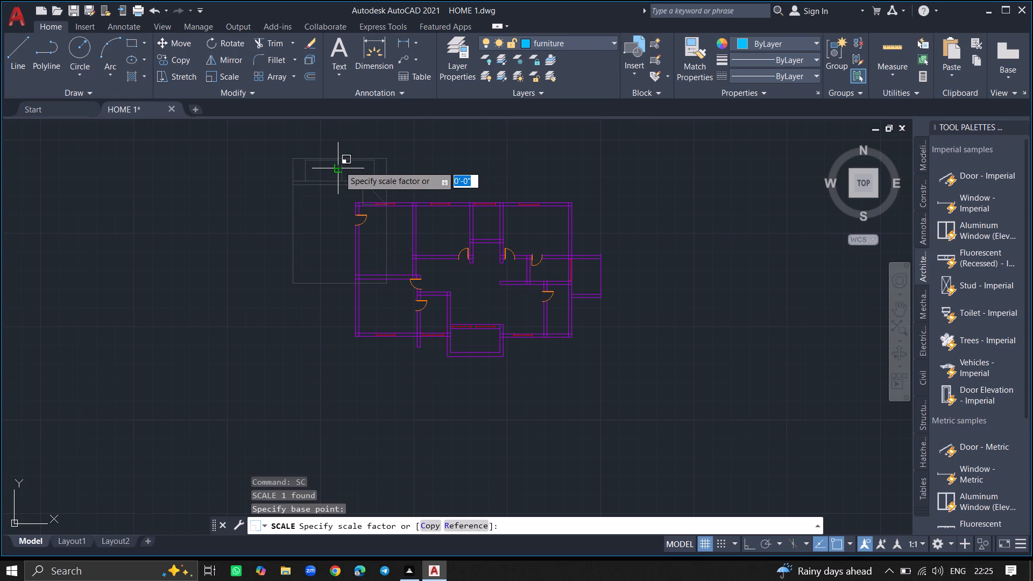
left_click(334, 146)
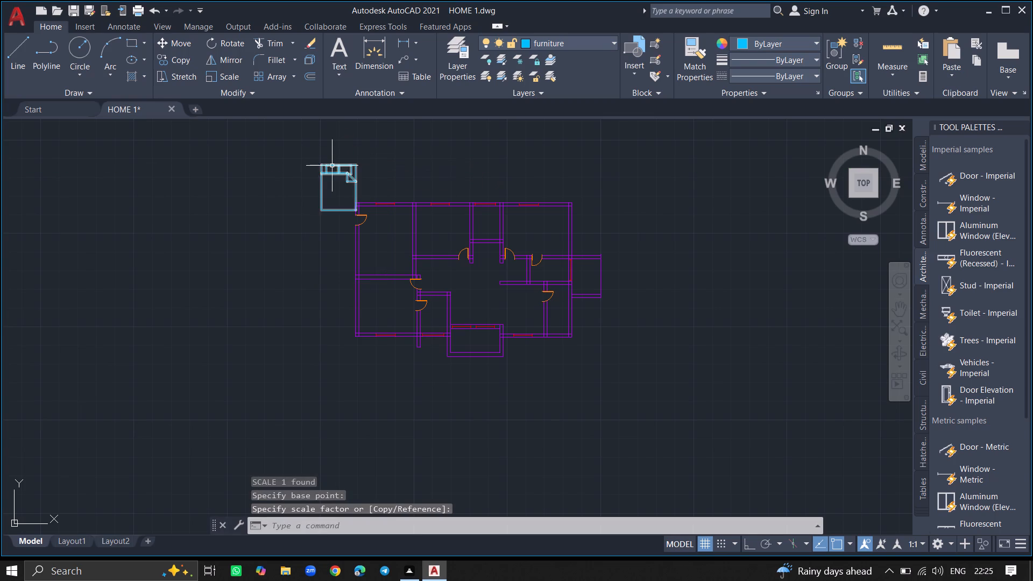
Move the queen bed about 14'-8" southeast into the northwest room, with its pillows just south of the north wall.
left_click(332, 167)
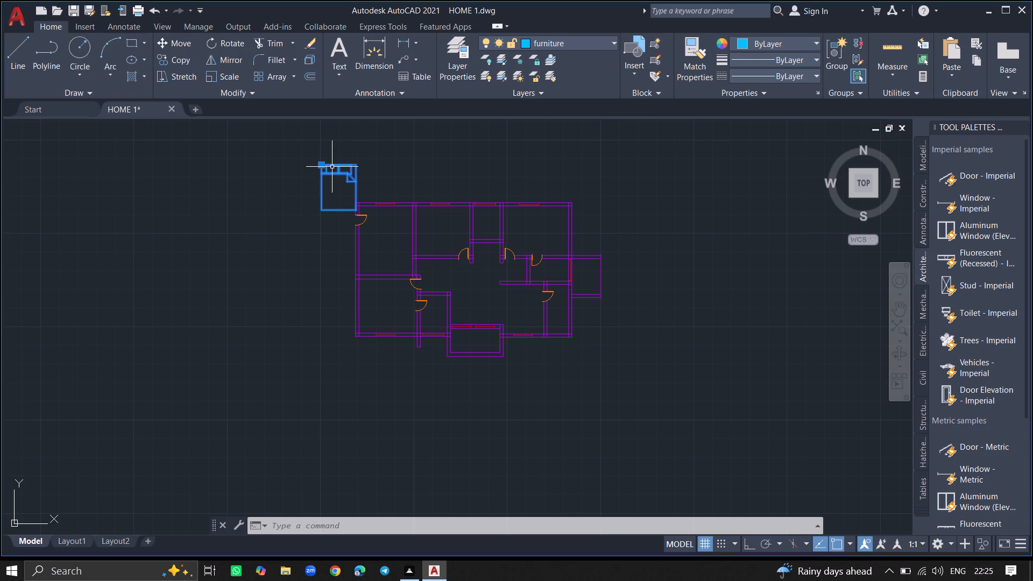
type("MOVE")
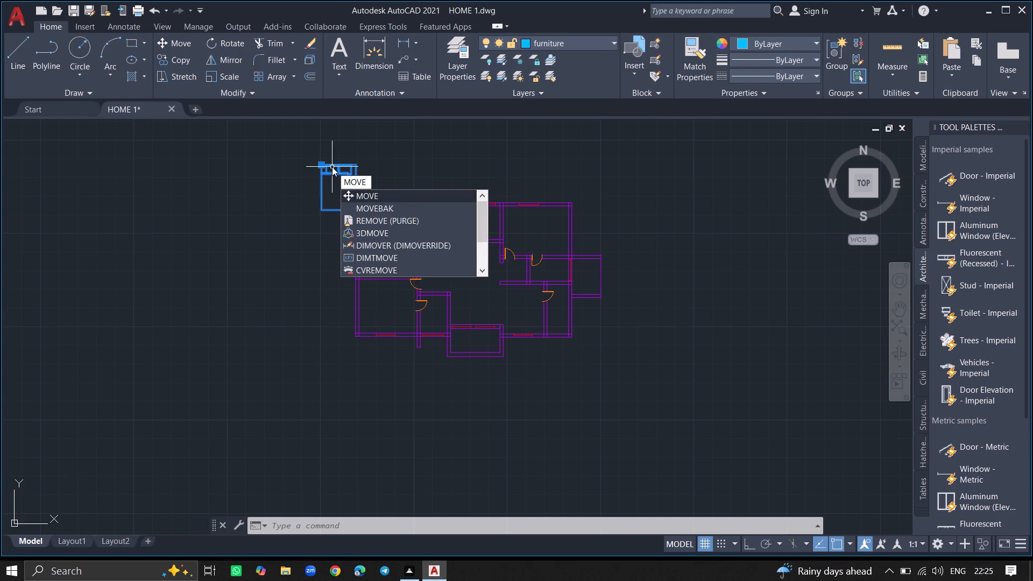
key("Return")
left_click(332, 167)
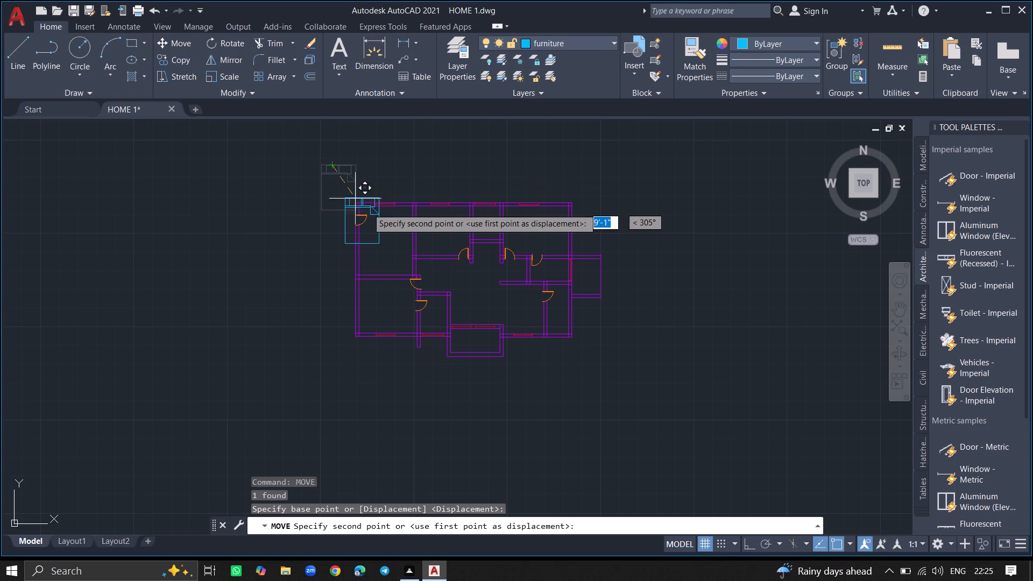
scroll(376, 212, "up", 6, "ctrl")
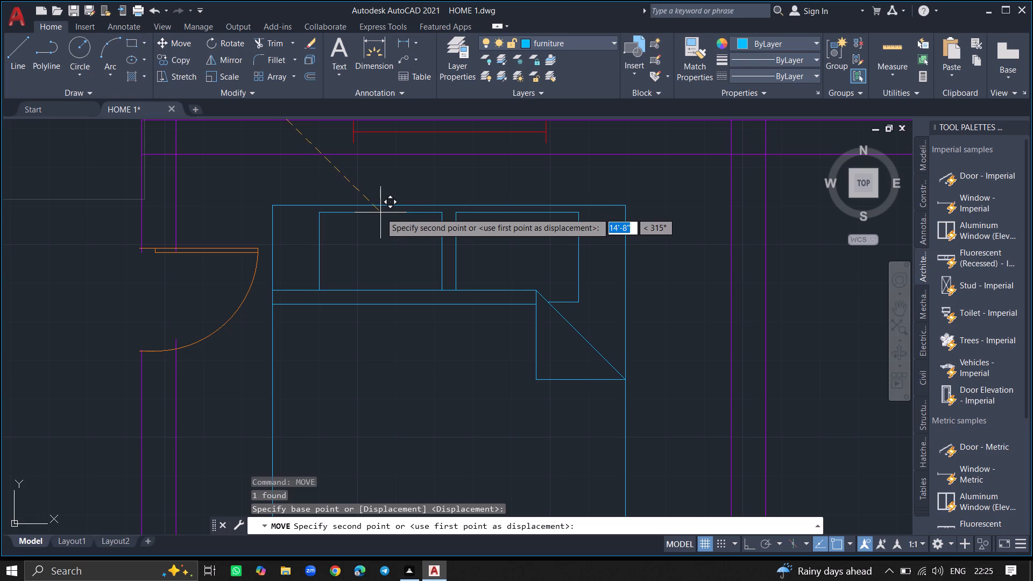
left_click(380, 212)
Rotate the queen bed 90° counterclockwise about a base point at its pillow end, so the pillows face west.
scroll(380, 212, "down", 5, "ctrl")
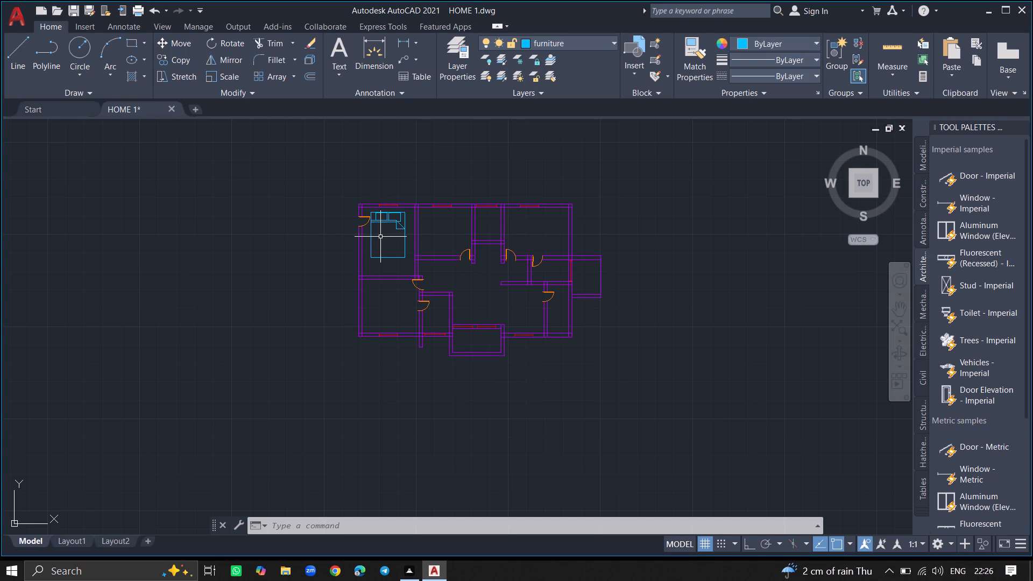
scroll(380, 237, "up", 4, "ctrl")
left_click(343, 130)
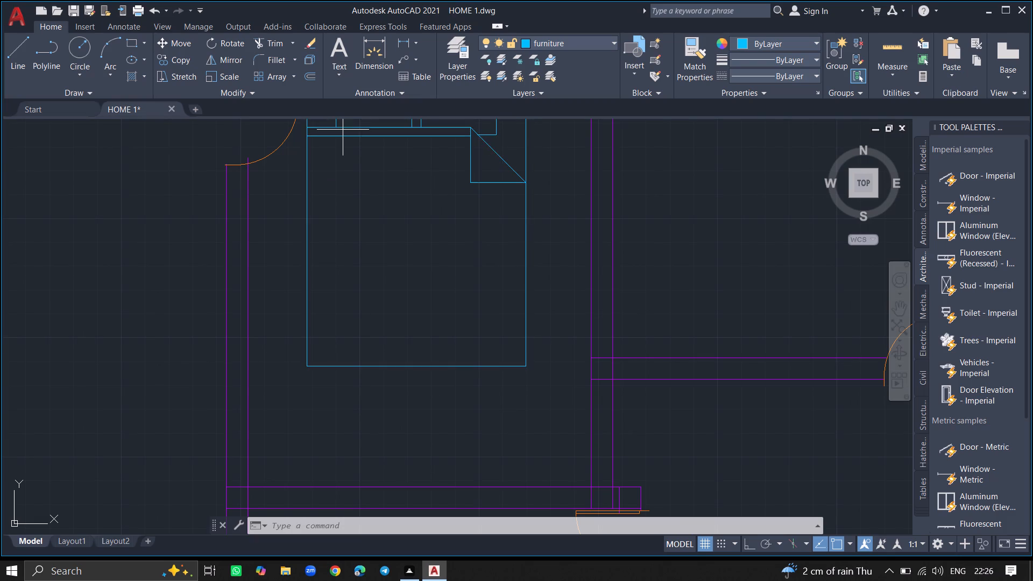
left_click(292, 266)
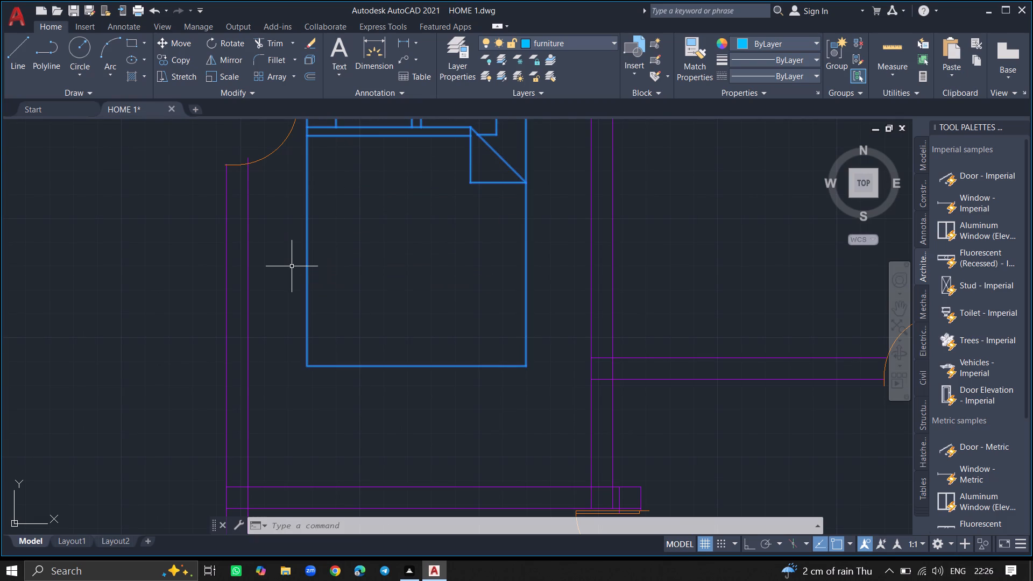
type("ROTATE")
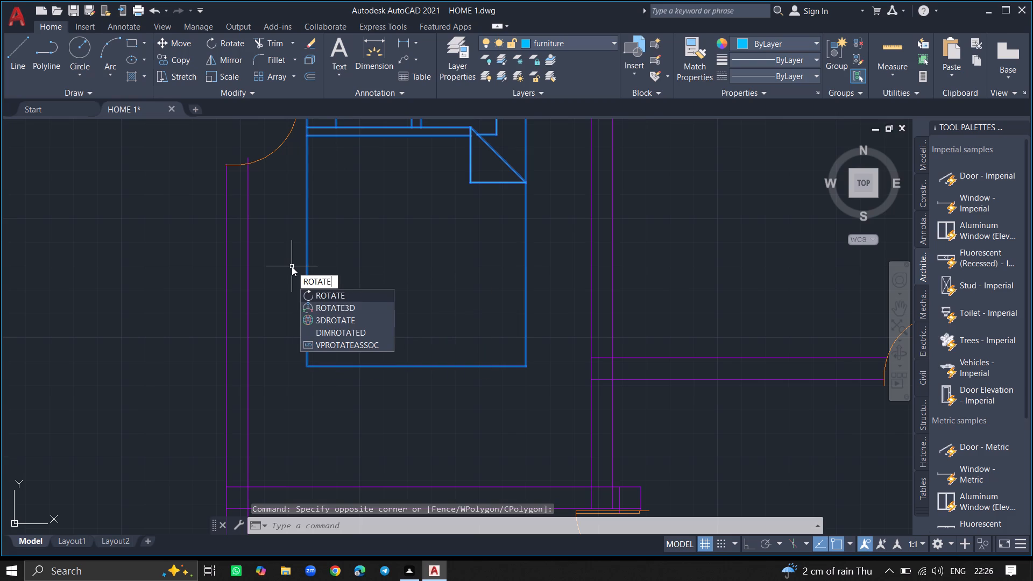
key("Return")
scroll(342, 244, "down", 5, "ctrl")
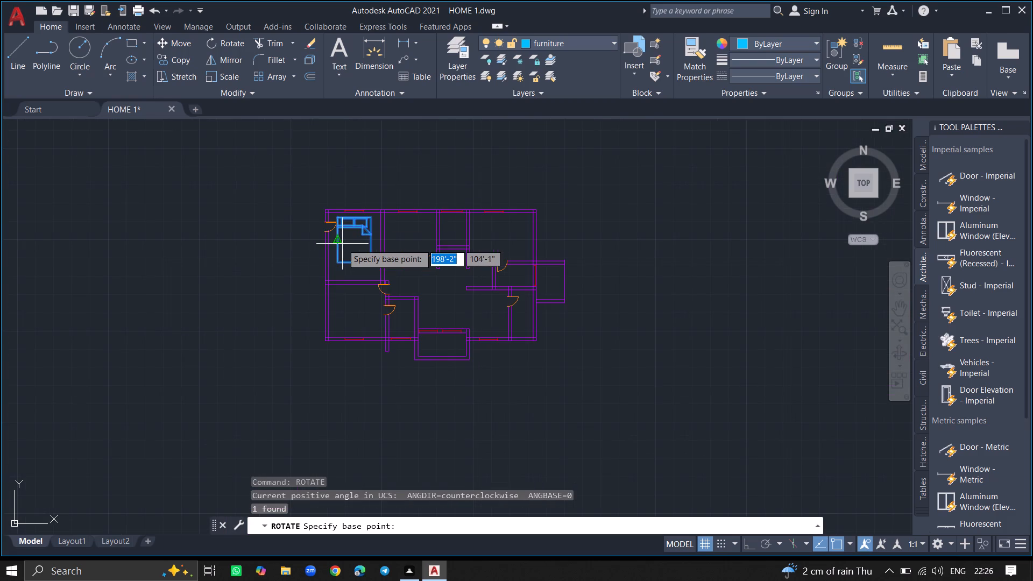
left_click(350, 219)
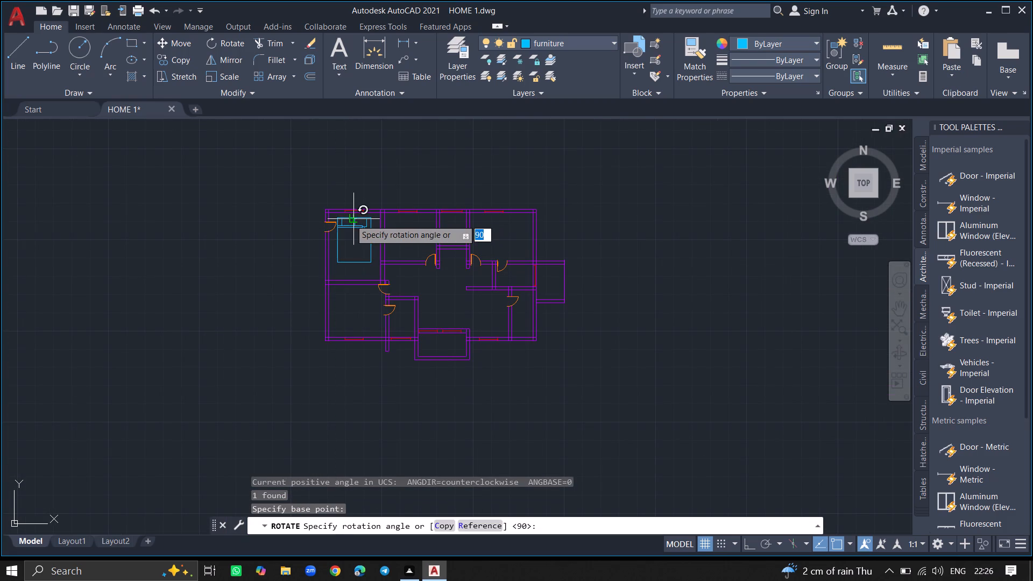
left_click(356, 156)
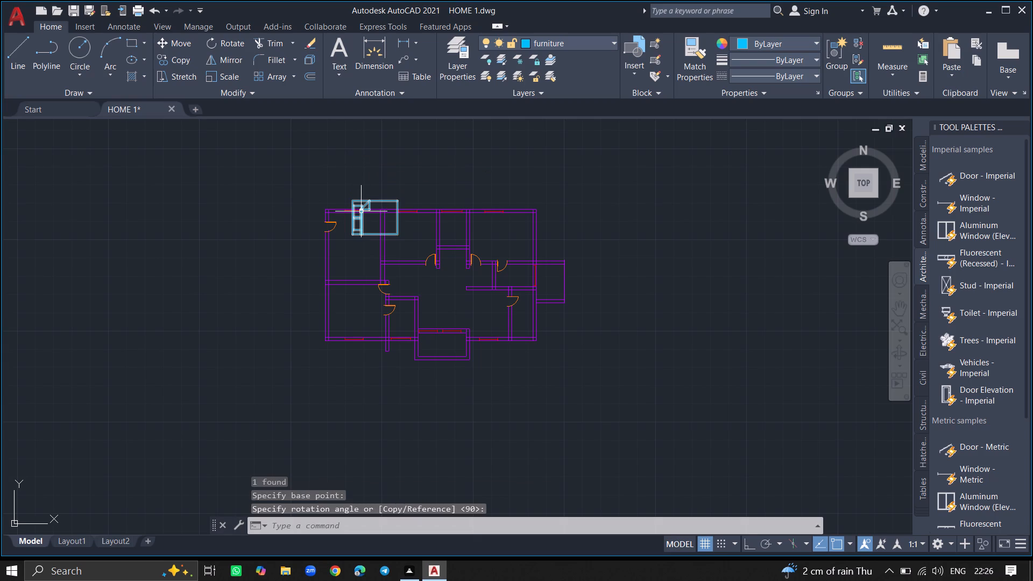
Move the rotated bed about 9' east-southeast into the room adjoining the northwest room, with its pillows near that room's west wall.
left_click(361, 211)
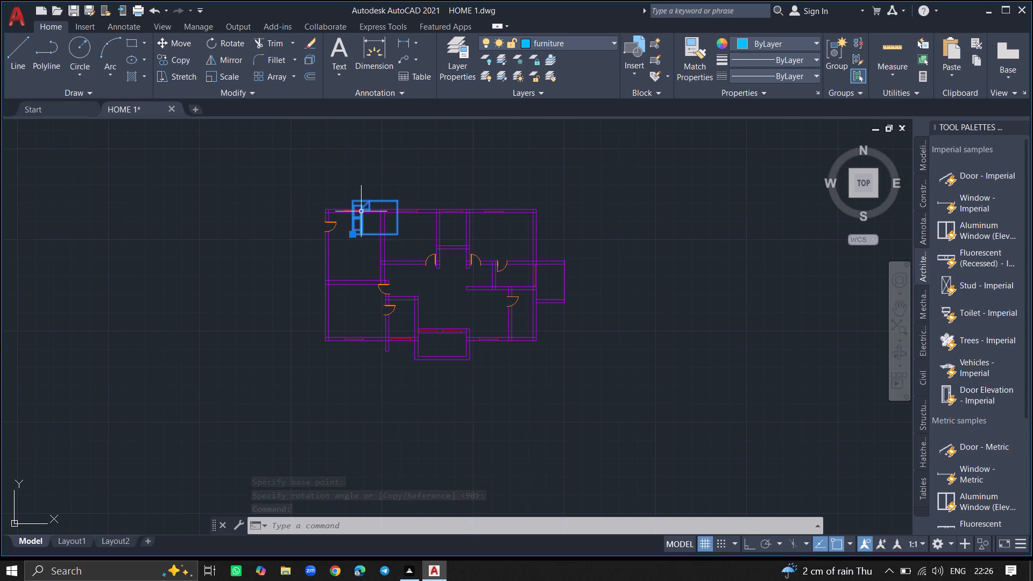
type("MOVE")
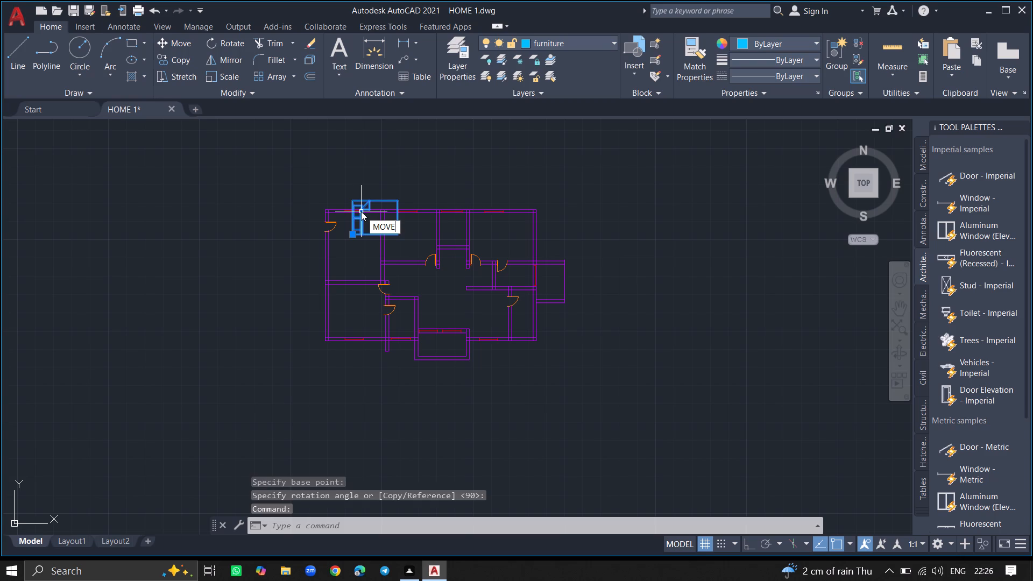
key("Return")
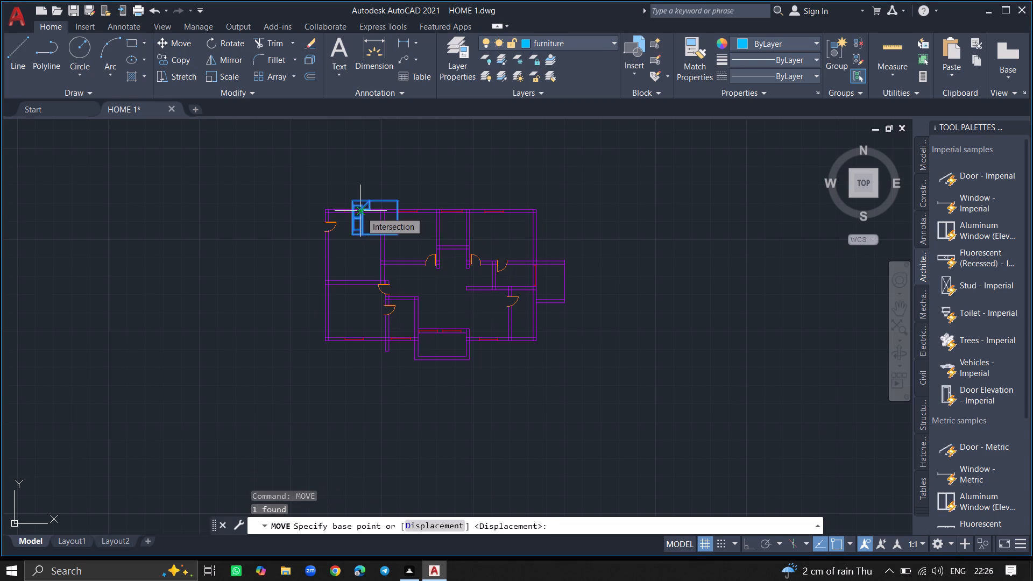
left_click(361, 211)
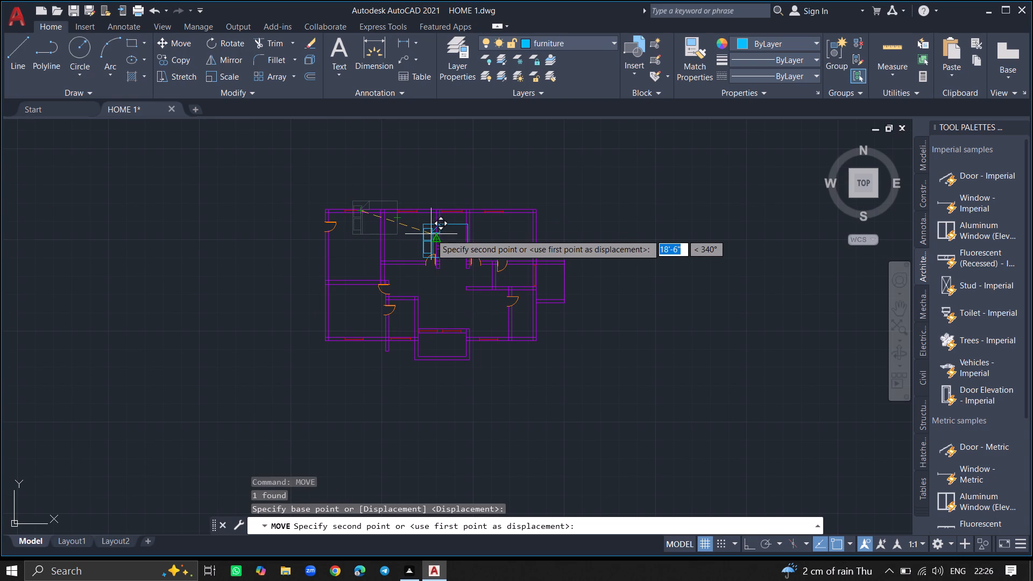
scroll(431, 234, "up", 5, "ctrl")
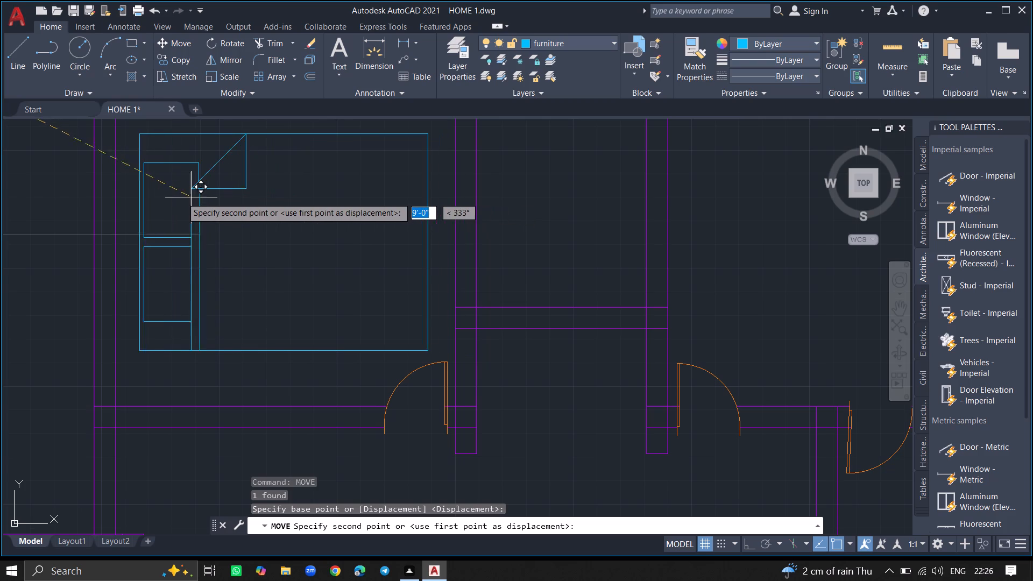
left_click(180, 196)
Scale the queen bed down freehand from a base point beside its upper pillow, to roughly half its size.
left_click(180, 196)
type("SC")
key("Return")
left_click(180, 196)
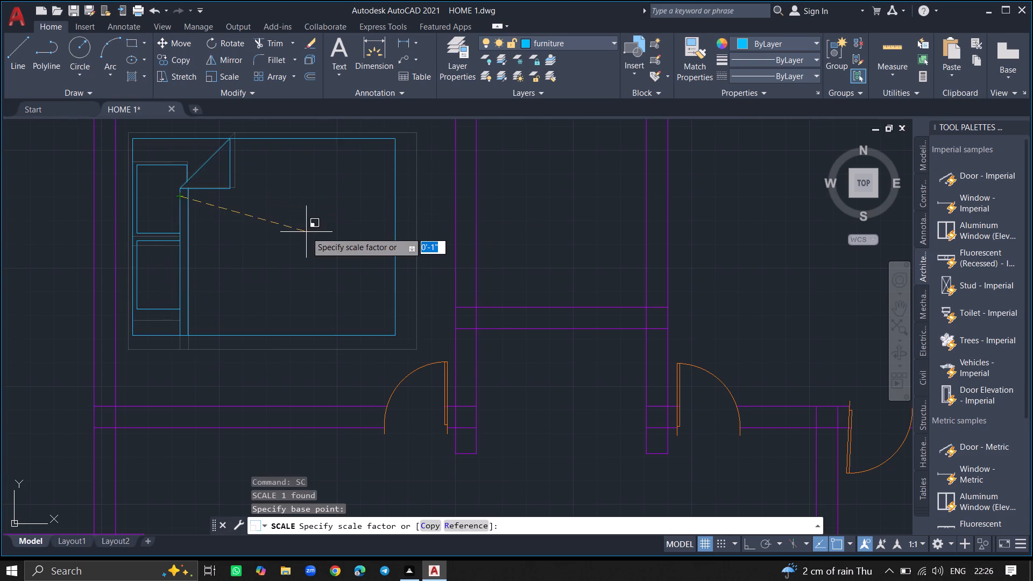
left_click(253, 223)
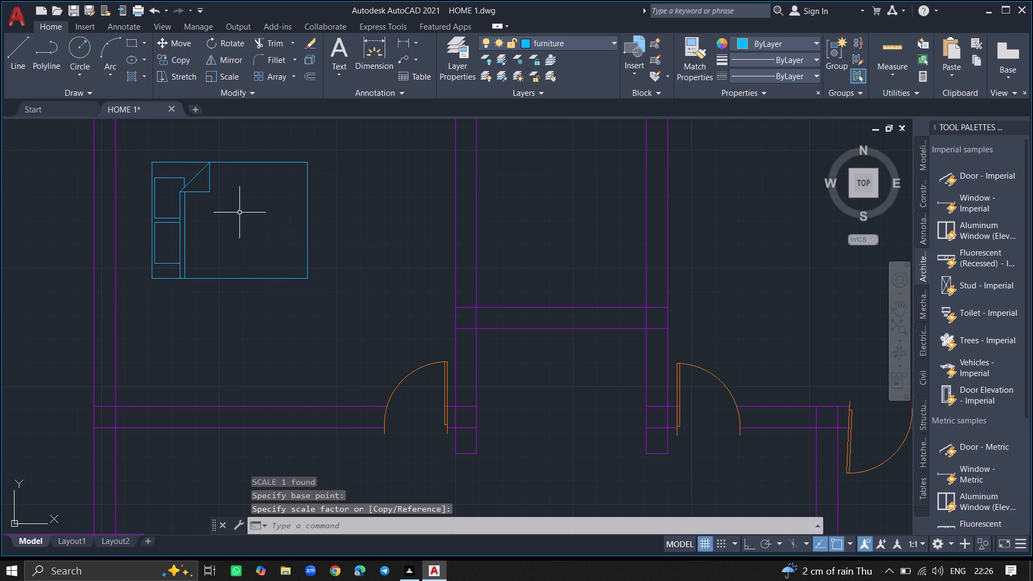
Copy the scaled queen bed about 22'-2" southwest into the southwest room, with its pillows beside the west wall.
left_click(177, 194)
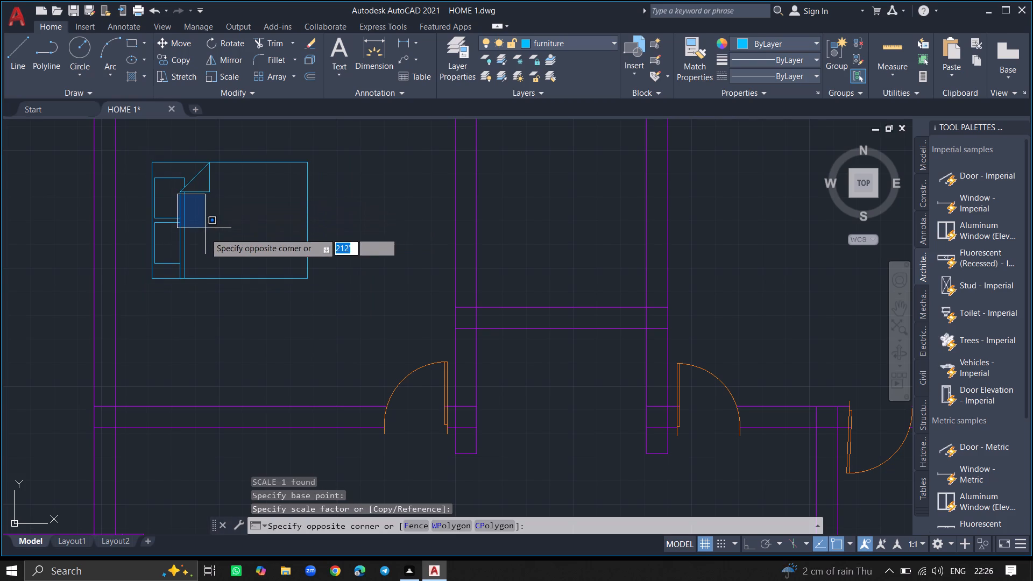
left_click(129, 261)
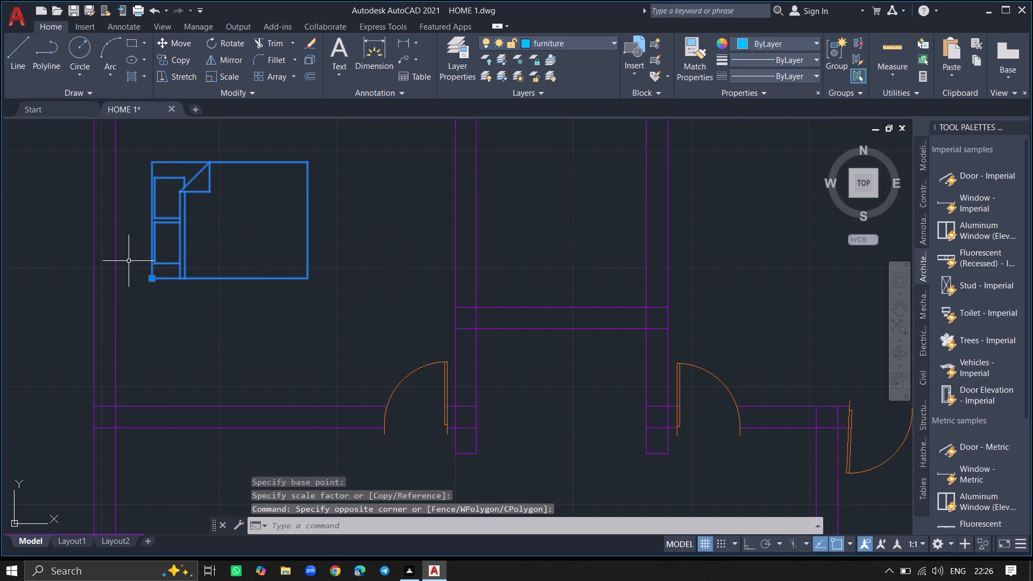
key("m")
key("BackSpace")
type("COPY")
key("Return")
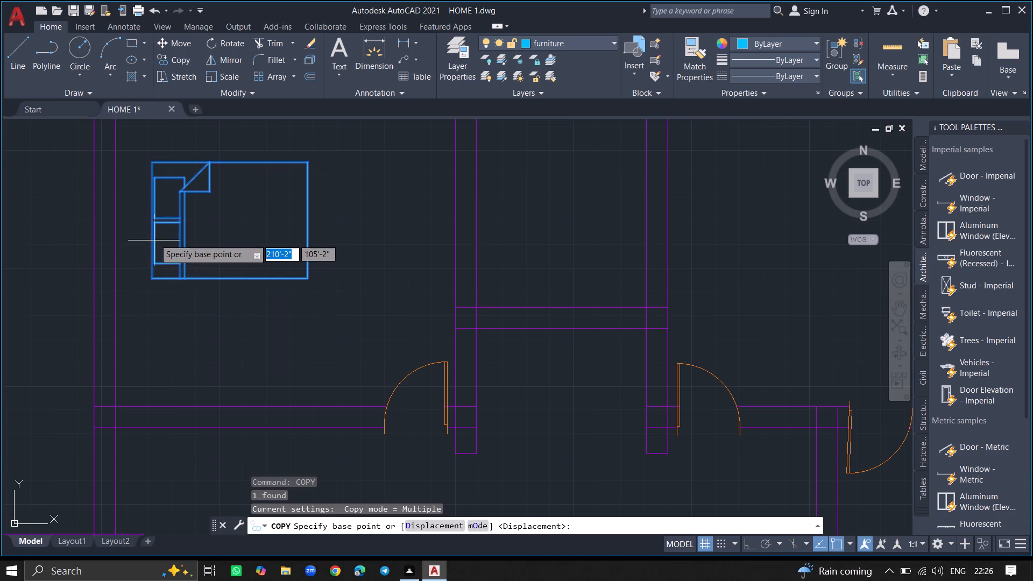
left_click(153, 219)
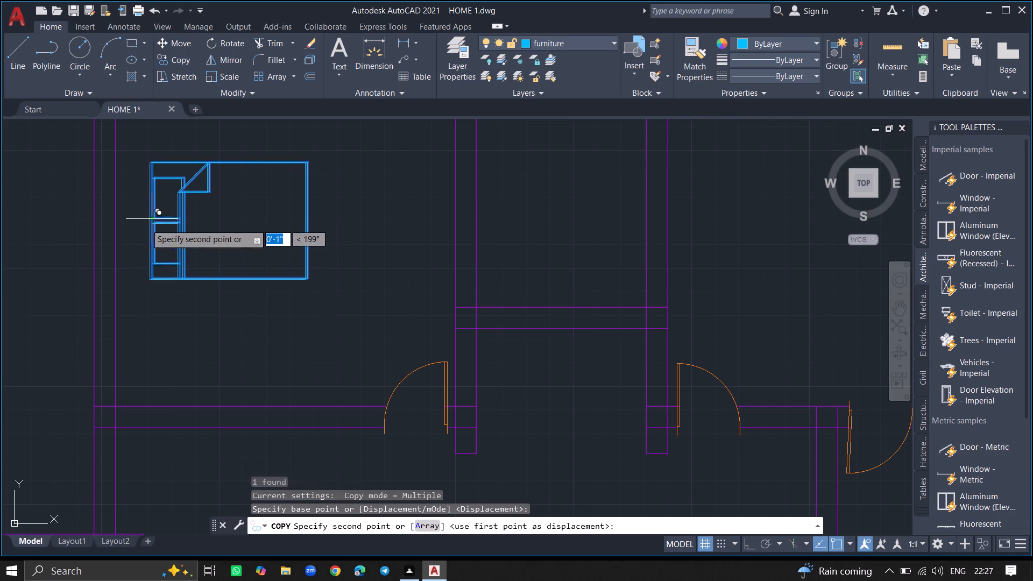
scroll(96, 301, "down", 6, "ctrl")
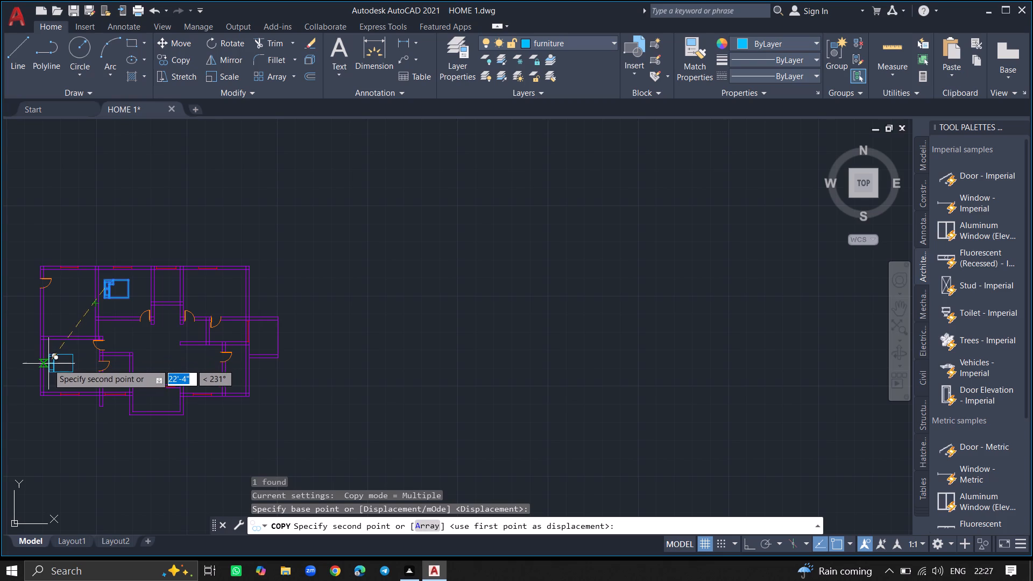
scroll(47, 364, "up", 4, "ctrl")
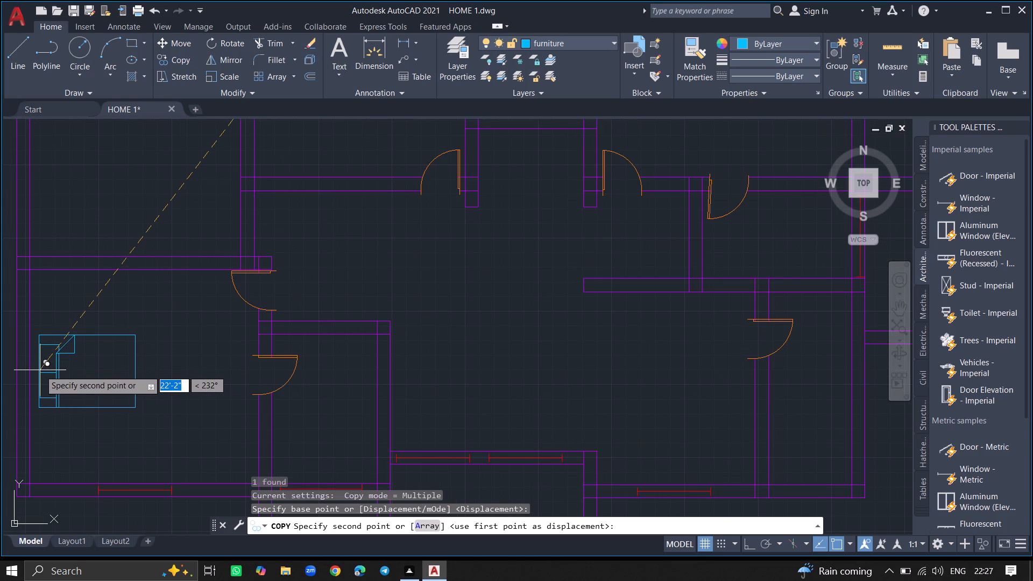
left_click(40, 370)
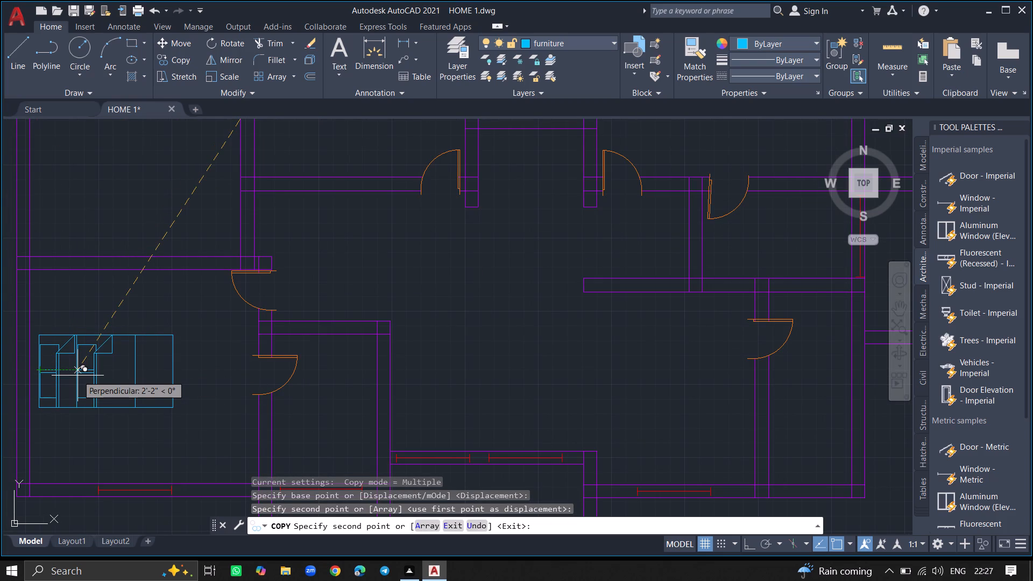
key("Escape")
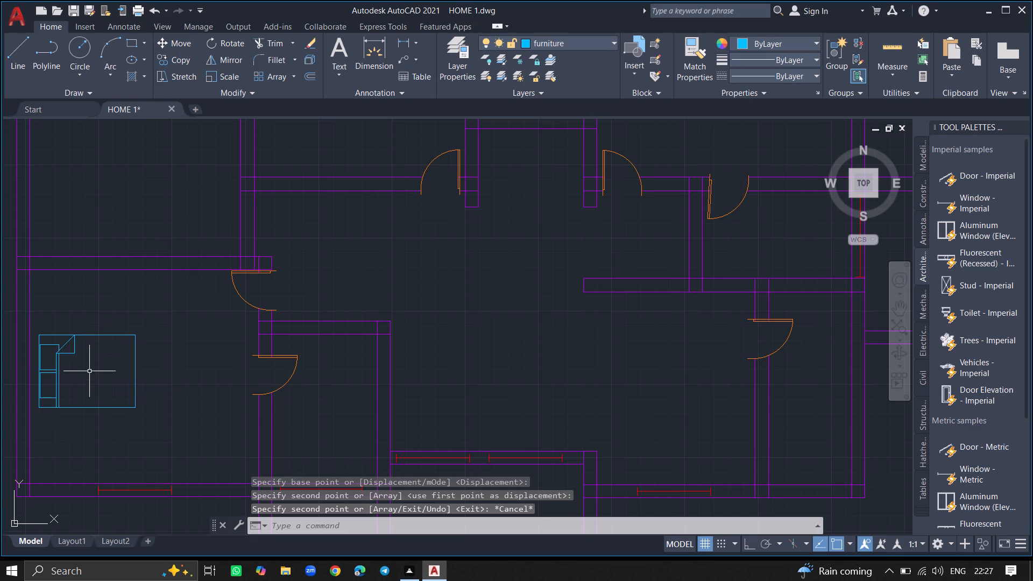
Insert the Dining Set - 36 x 72 in. block from DesignCenter into the drawing and close DesignCenter.
scroll(216, 366, "down", 2, "ctrl")
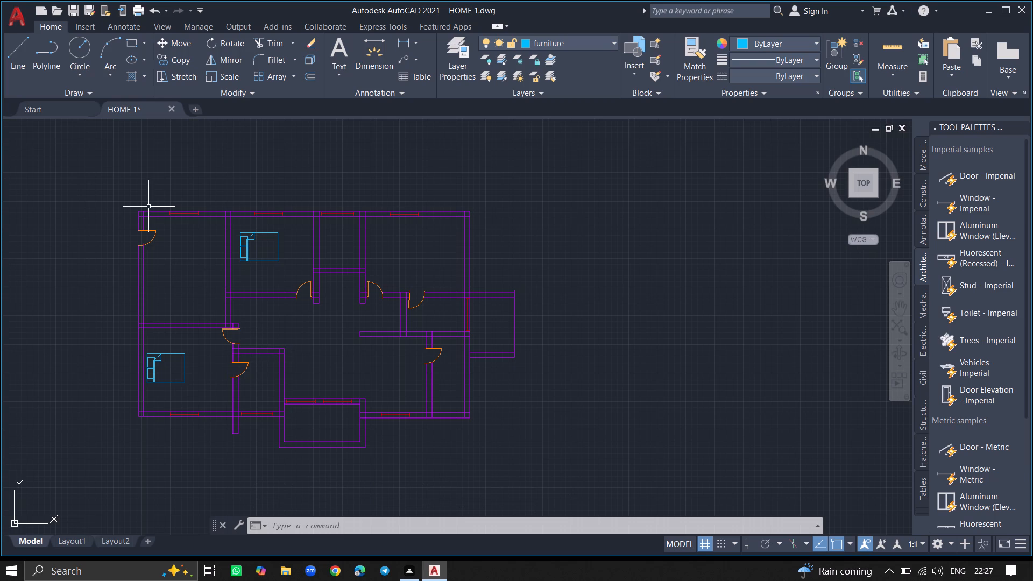
key("ctrl+2")
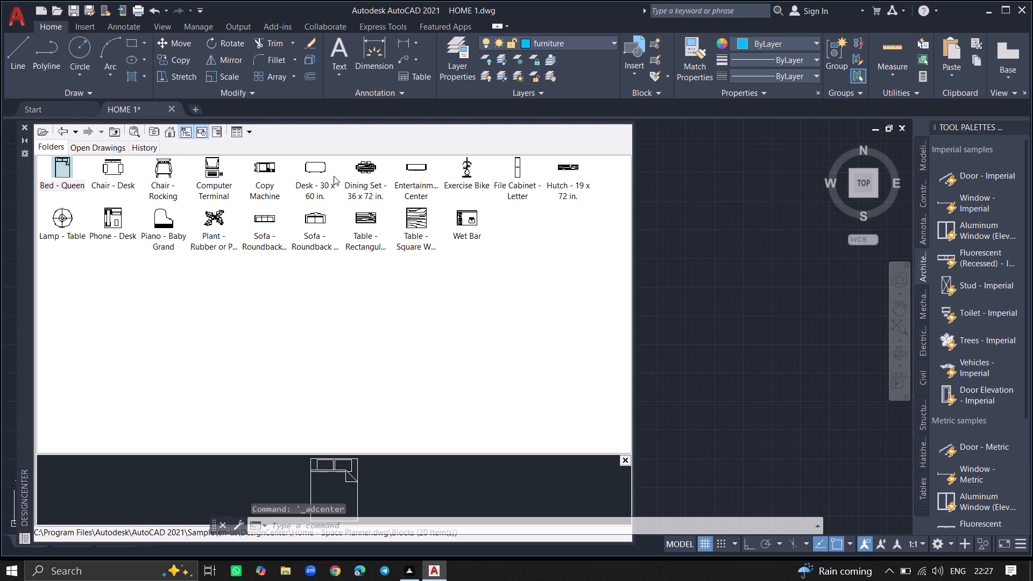
left_click(370, 182)
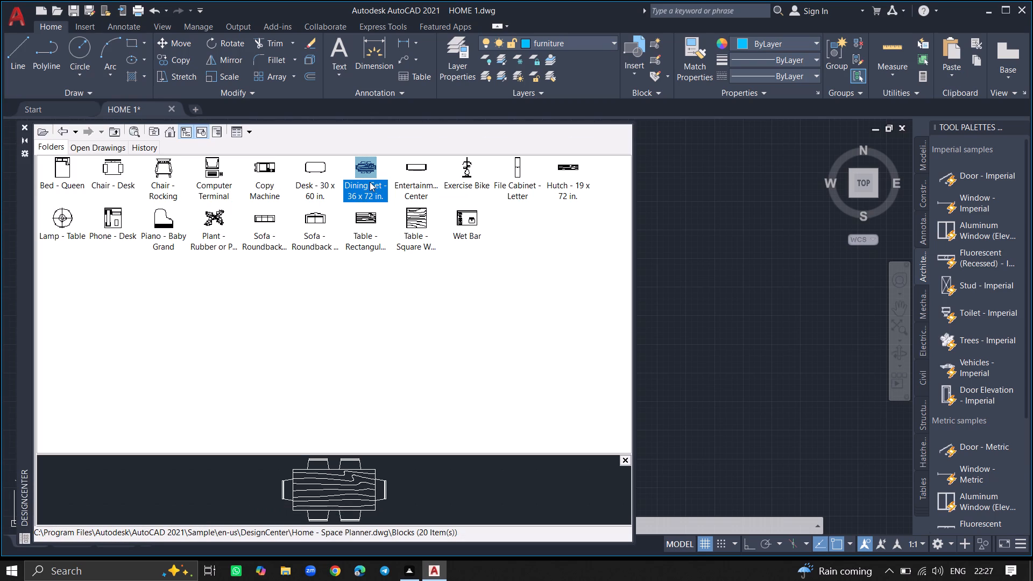
left_click_drag(370, 182, 653, 290)
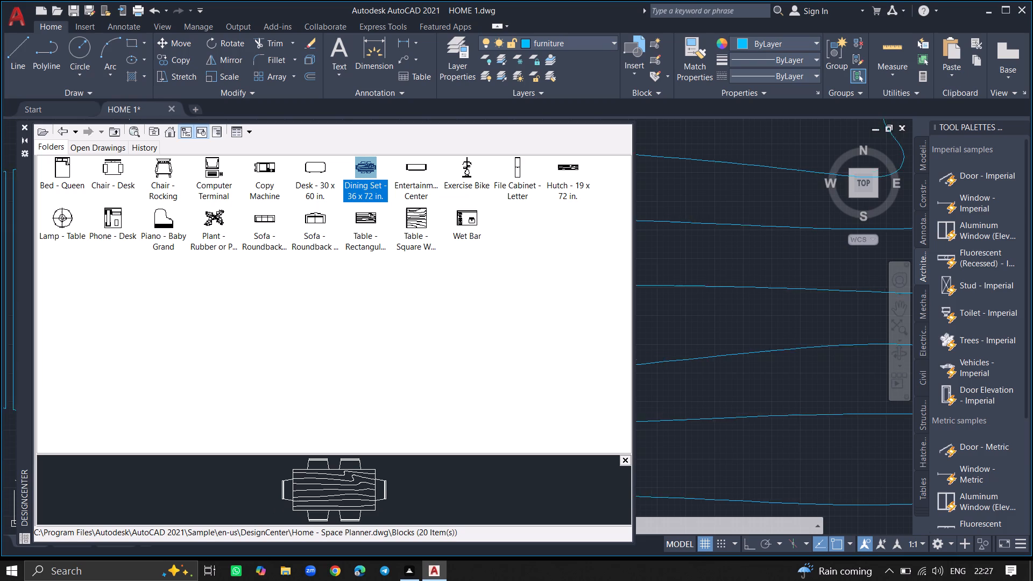
left_click_drag(653, 290, 677, 291)
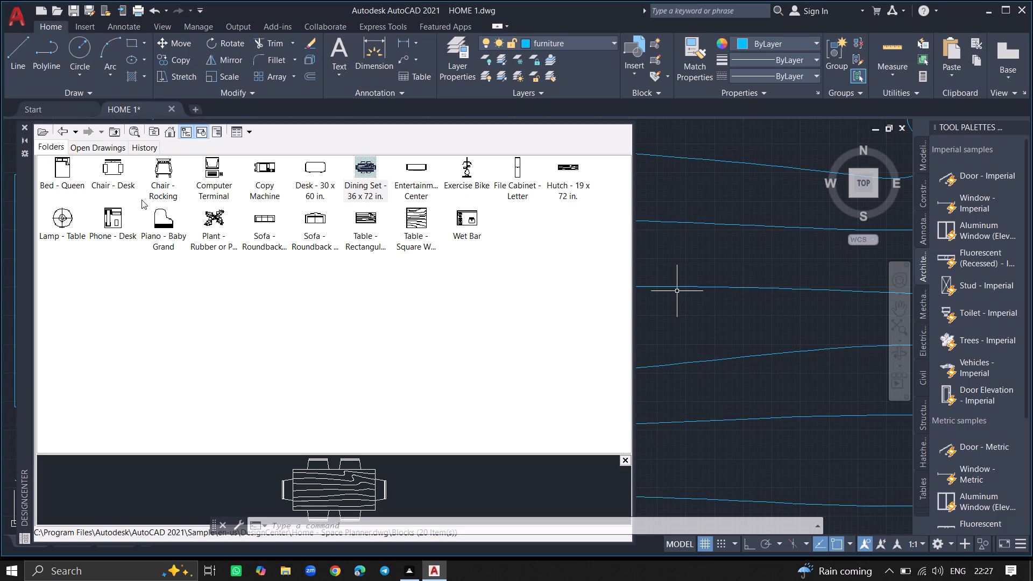
left_click(23, 124)
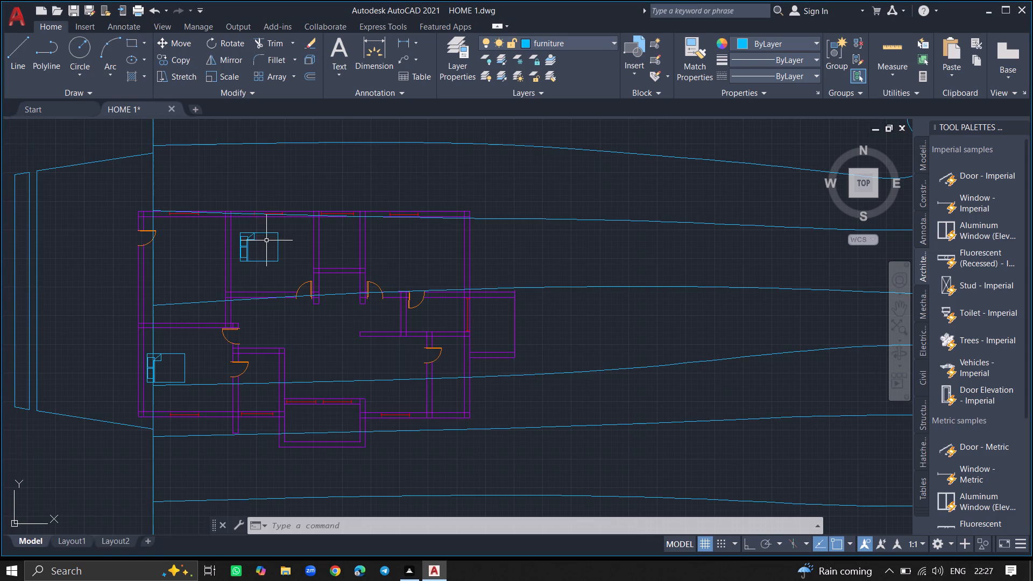
Scale the oversized dining set down freehand about a base point northwest of the floor plan, until it is slightly smaller than a bed.
left_click(125, 157)
type("SC")
key("Return")
left_click(125, 157)
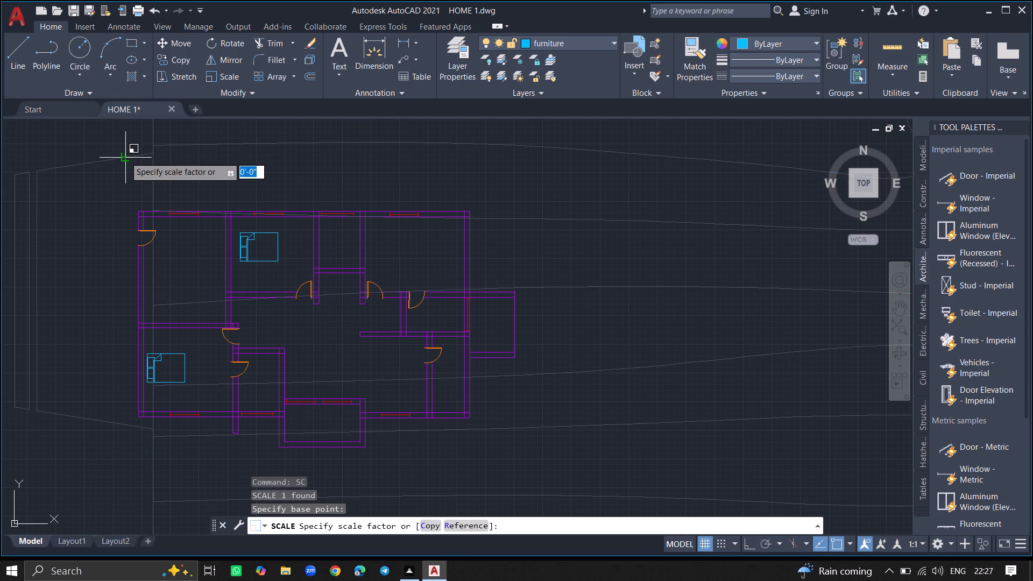
left_click(126, 146)
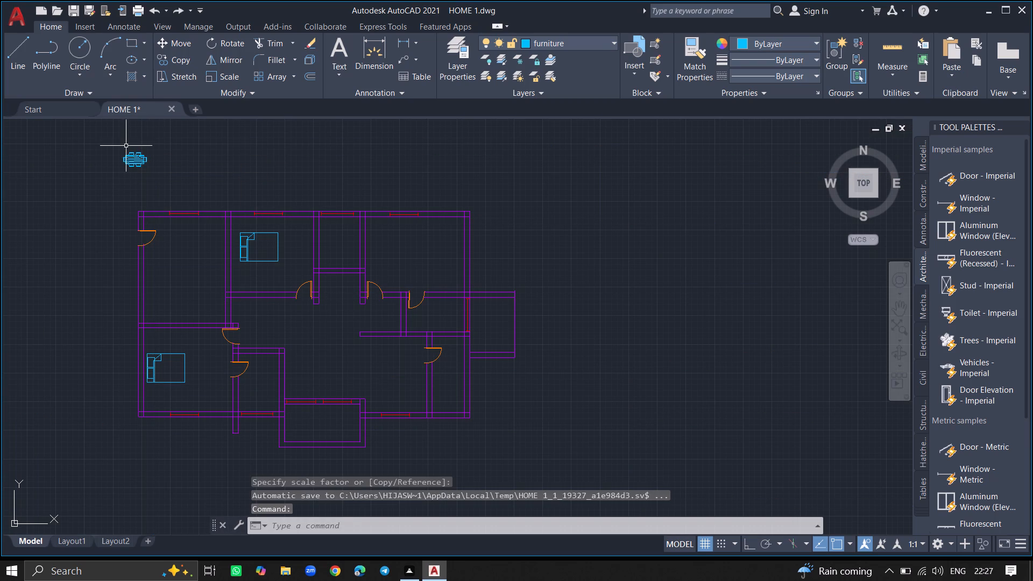
Move the scaled dining set about 36' southeast into the open central hall, with its table running east-west.
left_click(128, 157)
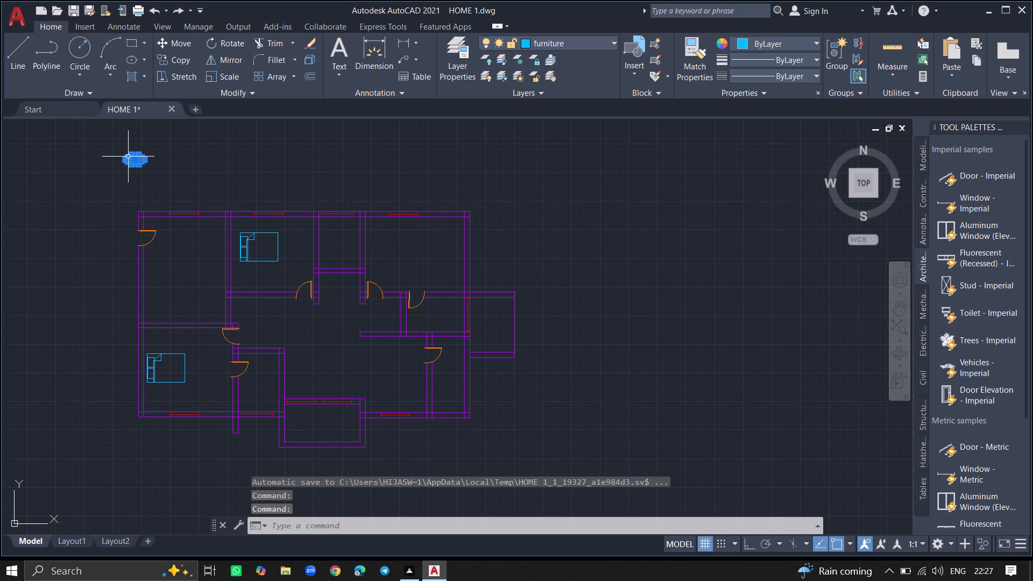
type("MO")
type("VE")
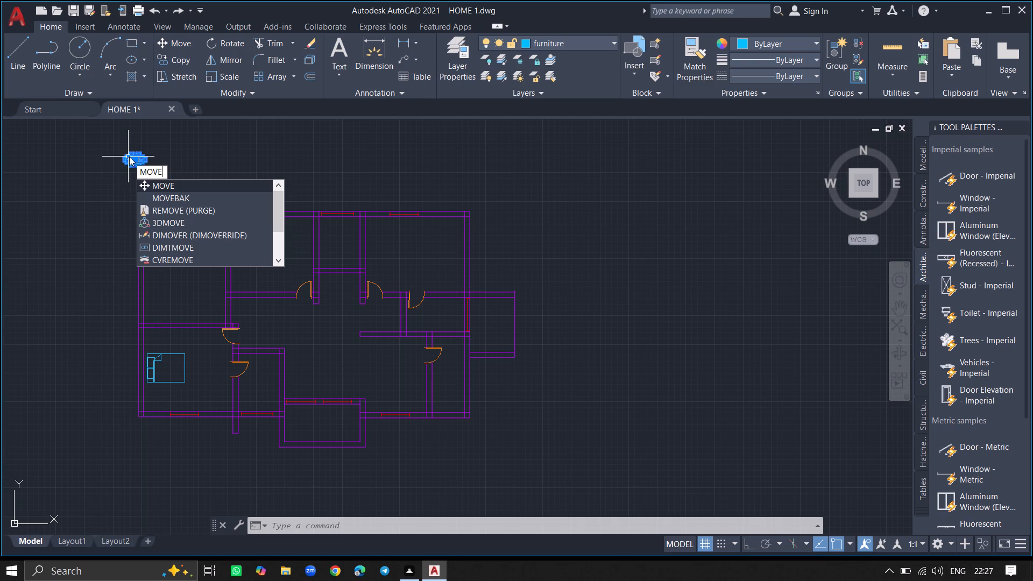
left_click(161, 182)
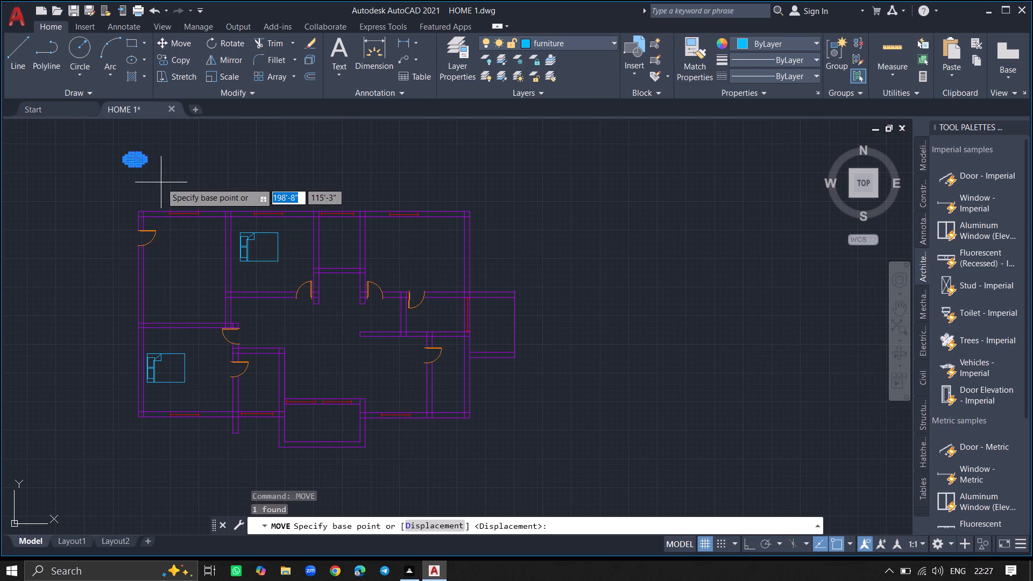
left_click(136, 158)
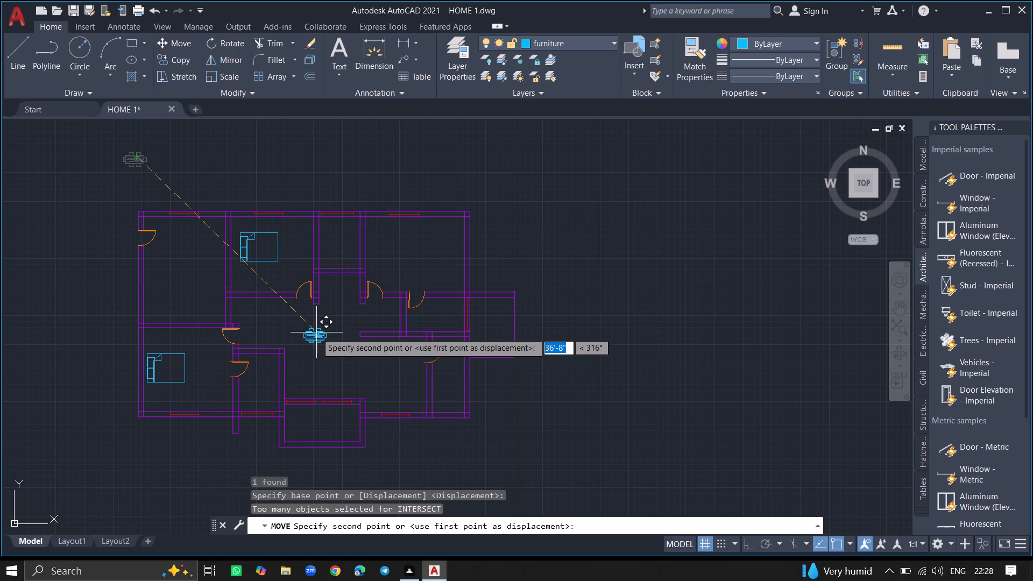
scroll(316, 332, "up", 5, "ctrl")
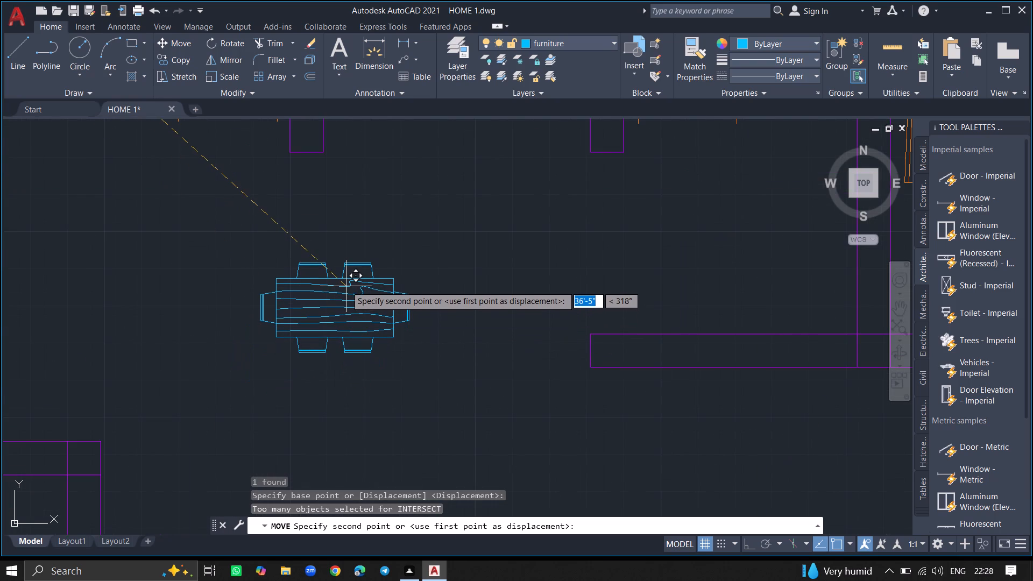
left_click(349, 275)
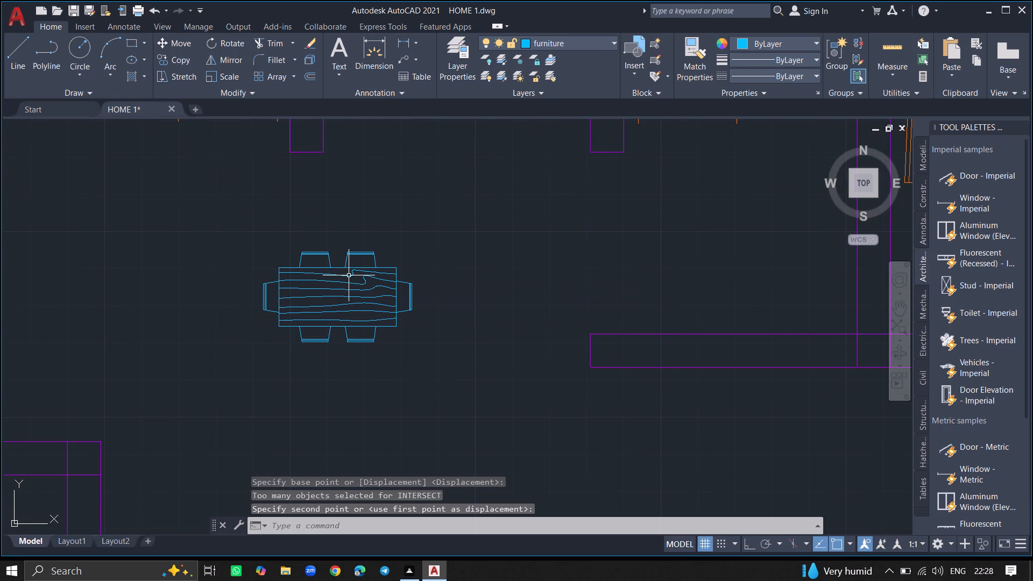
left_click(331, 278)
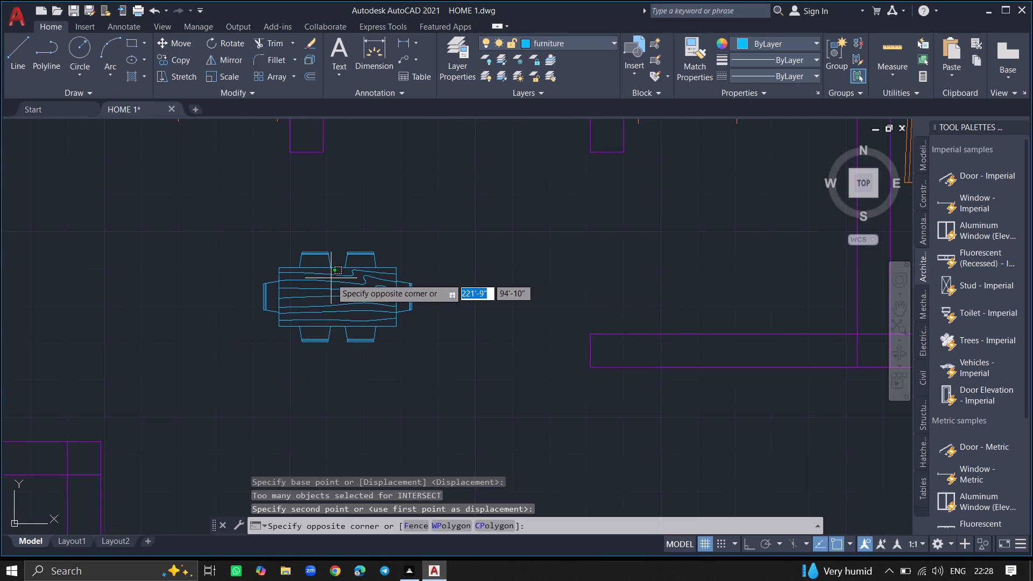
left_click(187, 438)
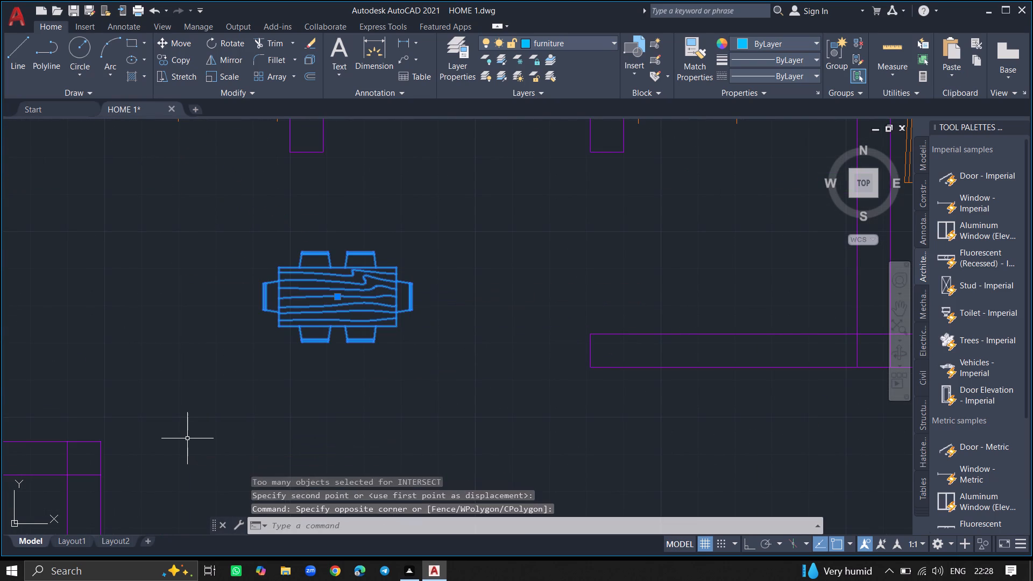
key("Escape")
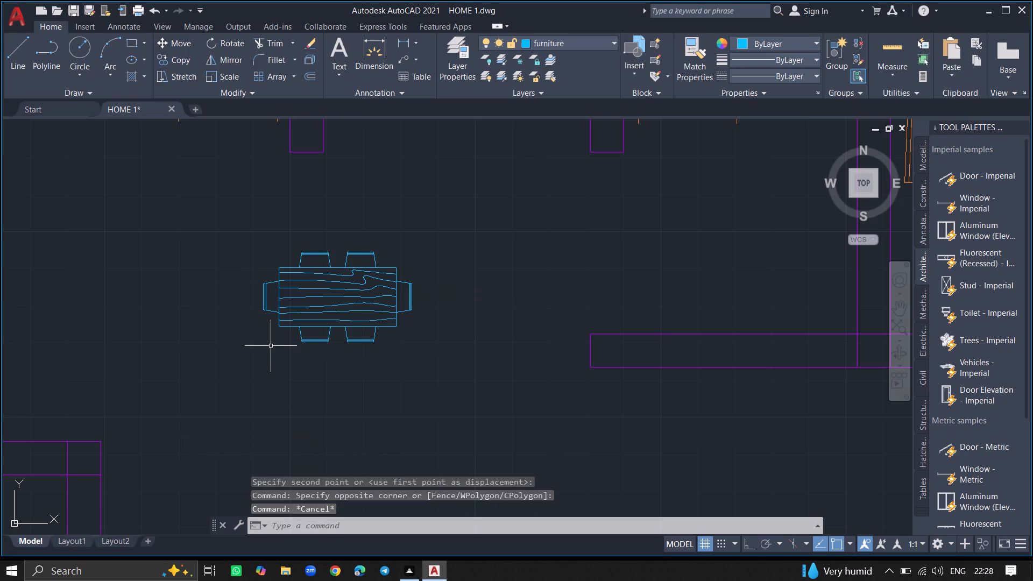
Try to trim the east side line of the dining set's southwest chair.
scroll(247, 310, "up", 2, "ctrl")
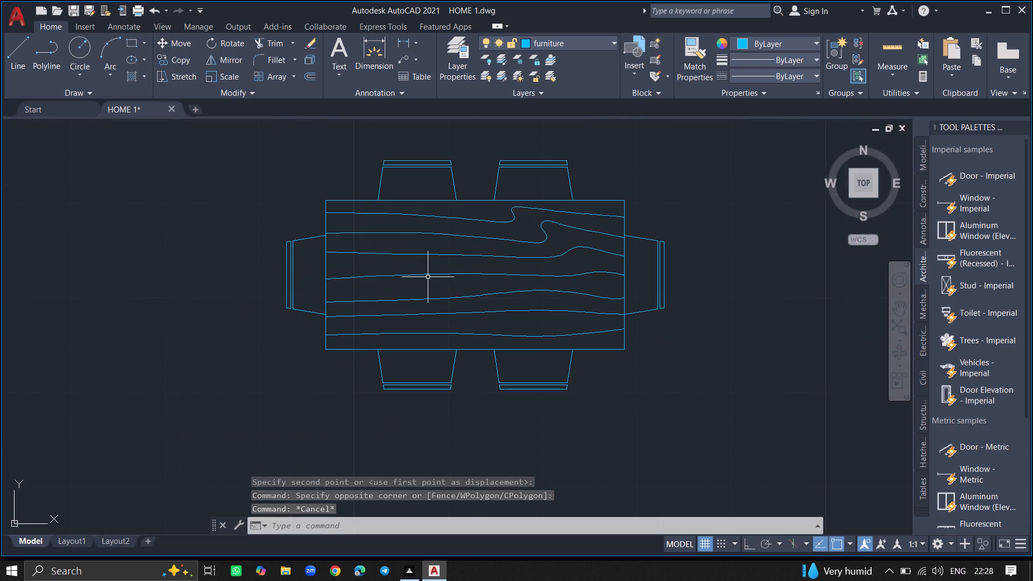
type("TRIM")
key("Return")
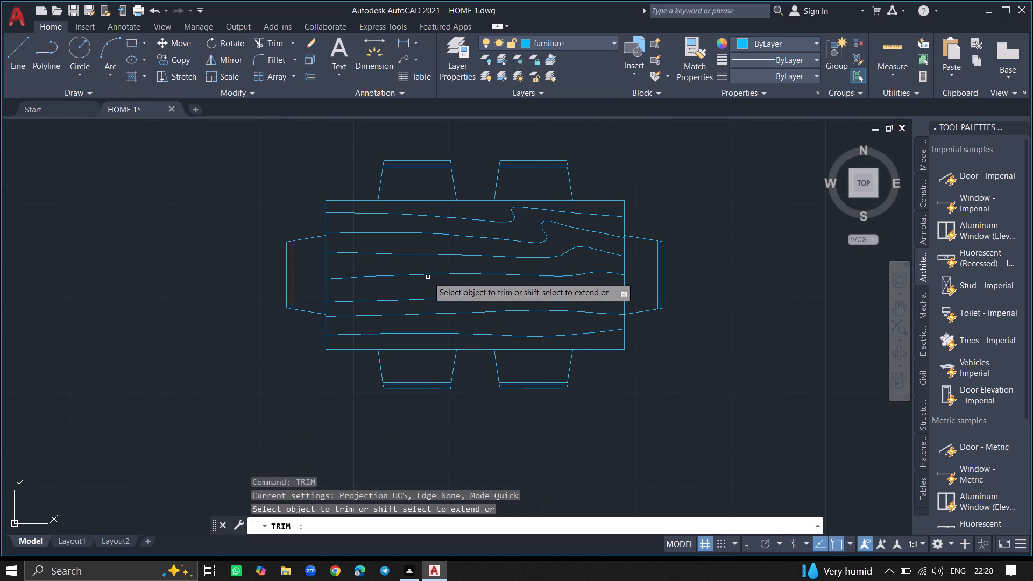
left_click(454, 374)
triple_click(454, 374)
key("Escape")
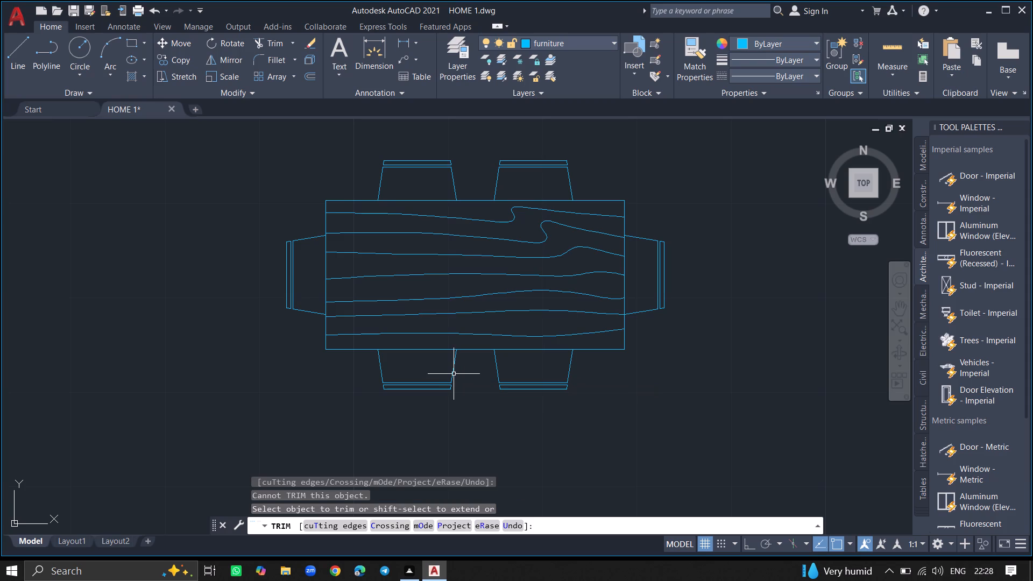
Explode the dining set block in the central hall into separate objects.
type("EXPLO")
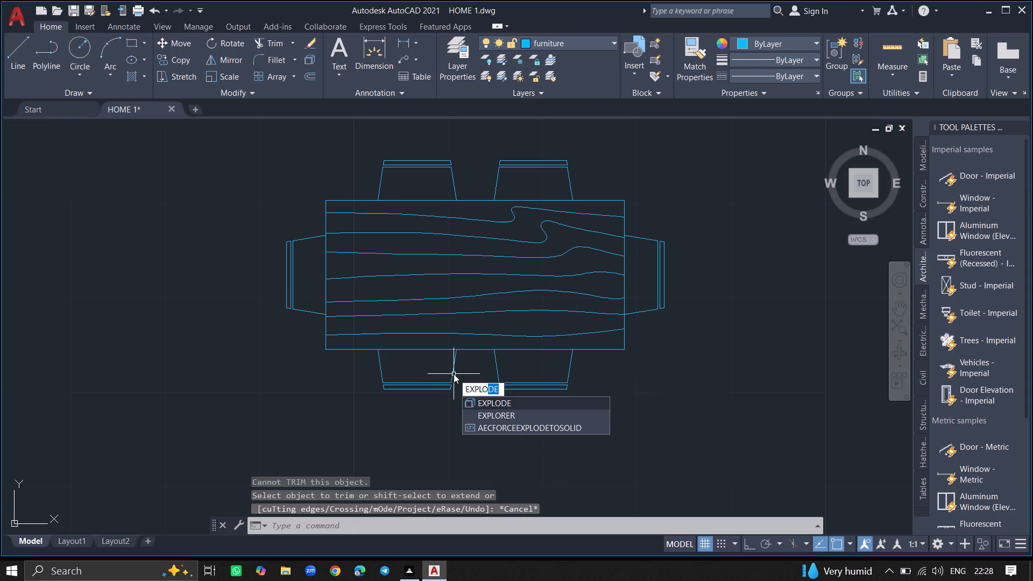
left_click(504, 402)
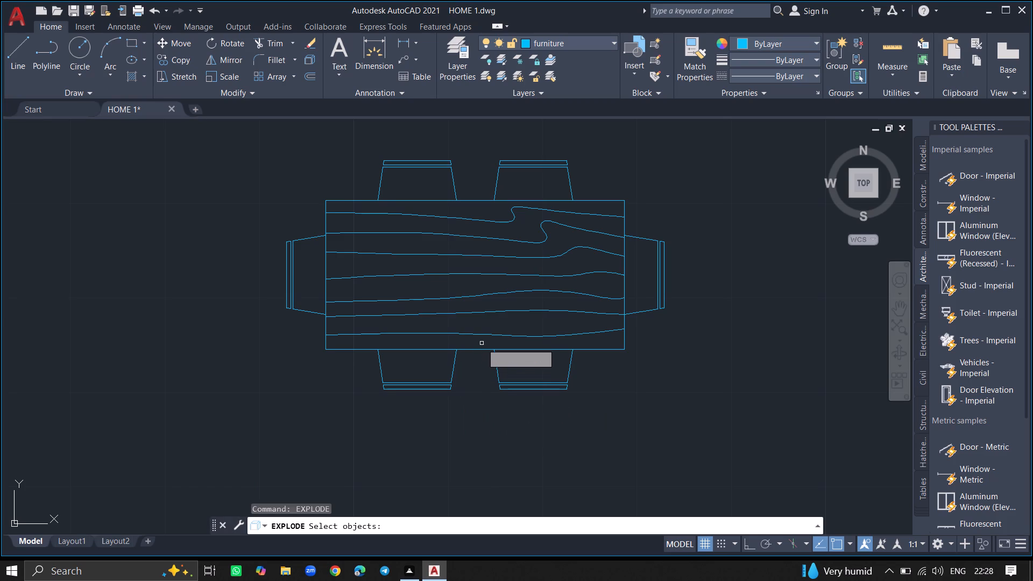
left_click(676, 147)
left_click(223, 403)
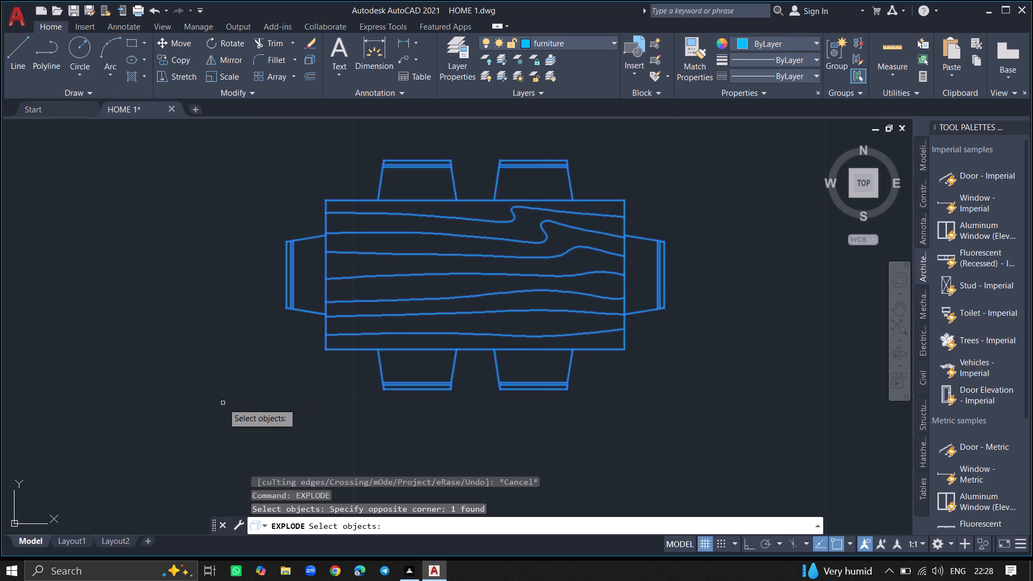
key("Return")
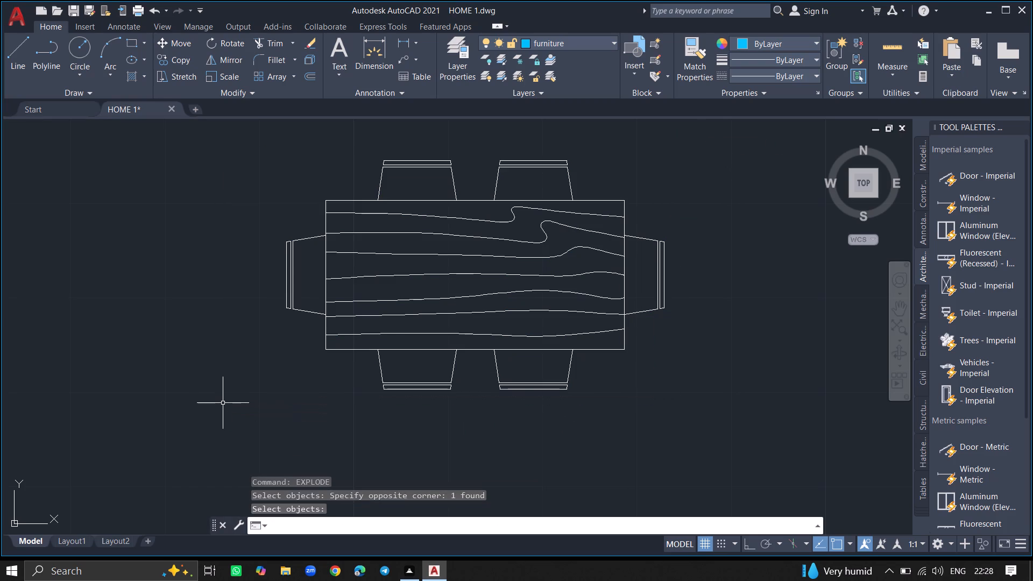
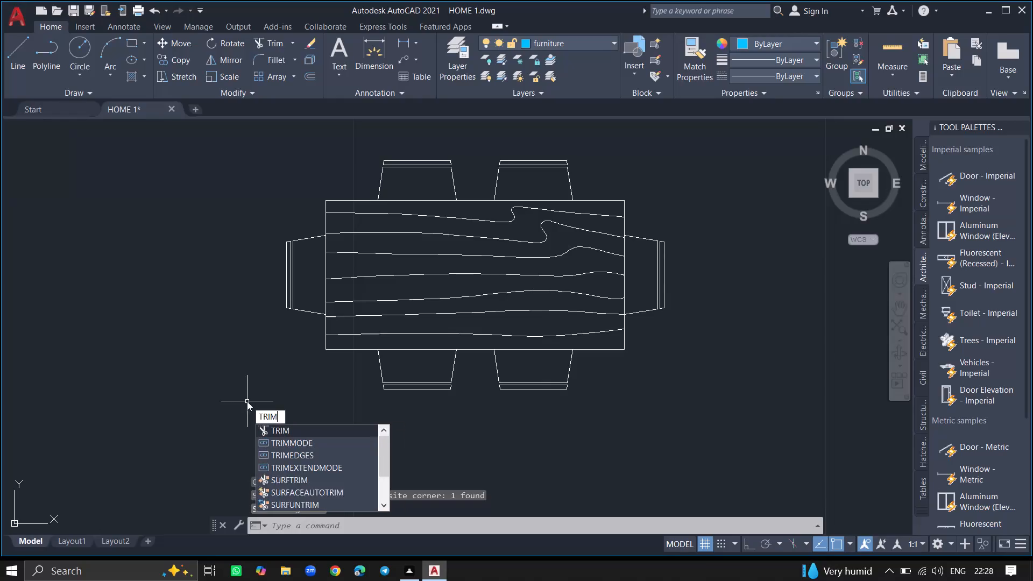
Trim away the outline of the lower-left chair along the dining table's bottom edge, including its backrest lines.
key("Return")
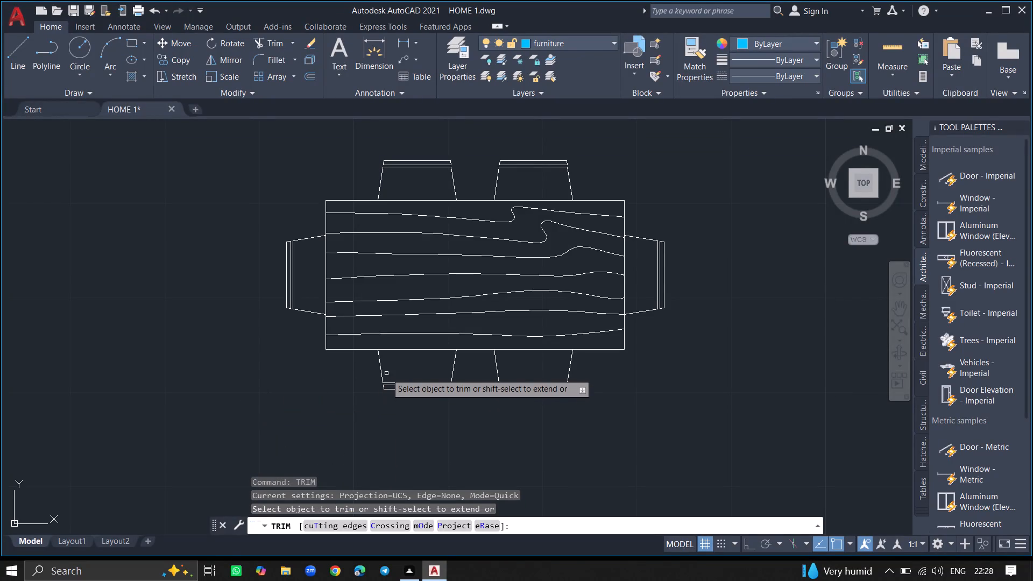
left_click(380, 373)
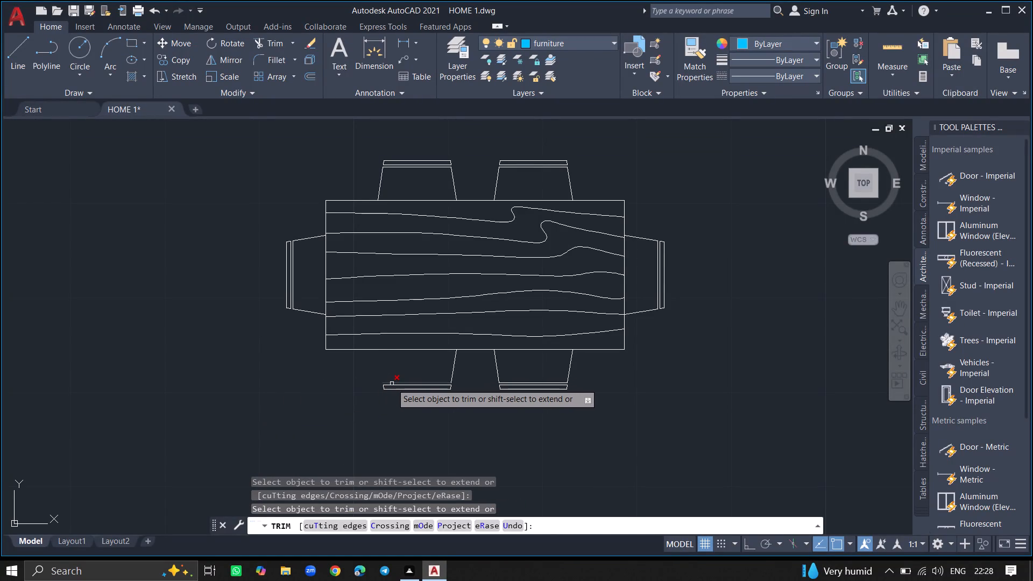
left_click(392, 384)
left_click(401, 377)
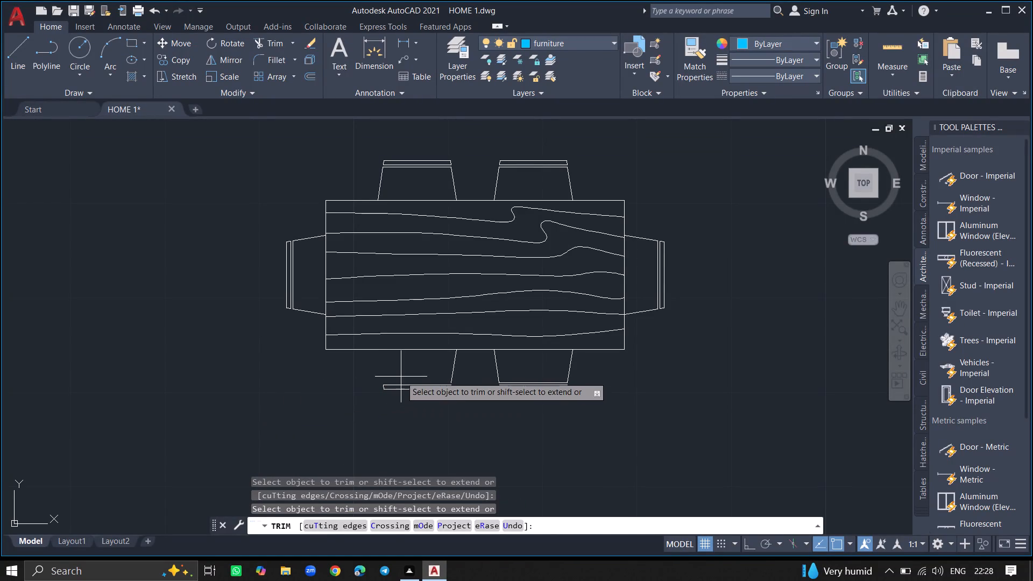
left_click(383, 410)
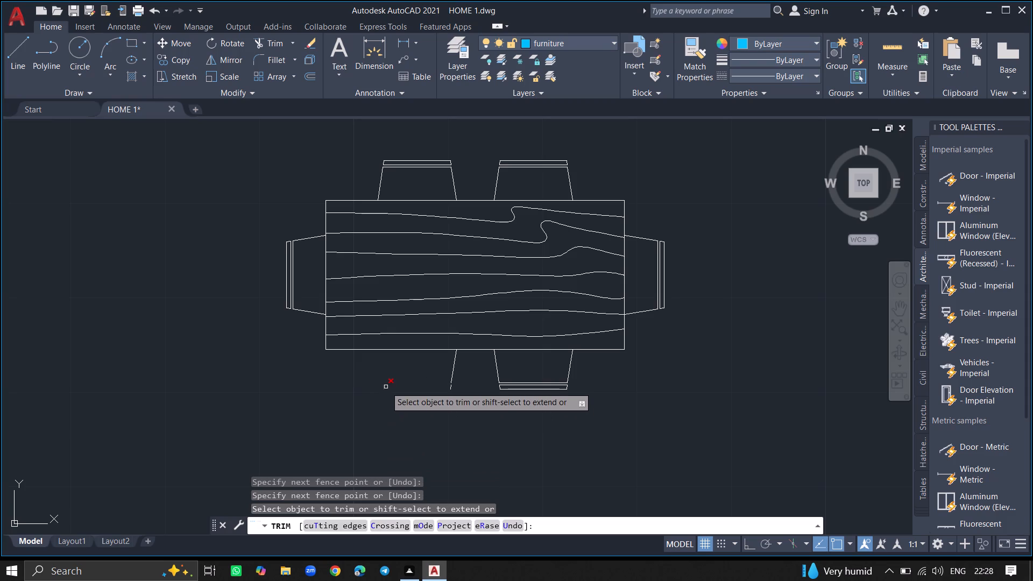
left_click(386, 387)
left_click(370, 388)
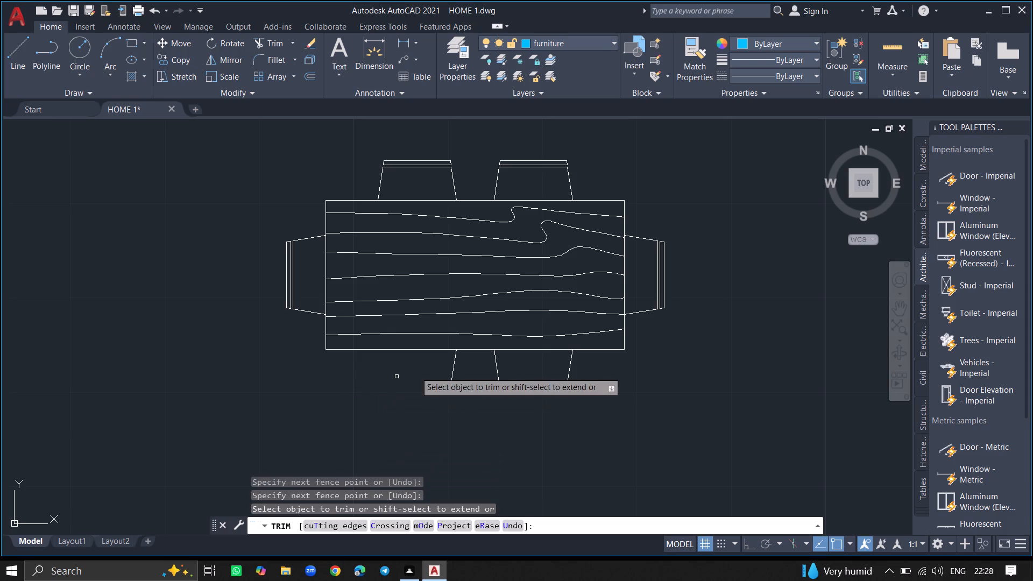
left_click(453, 369)
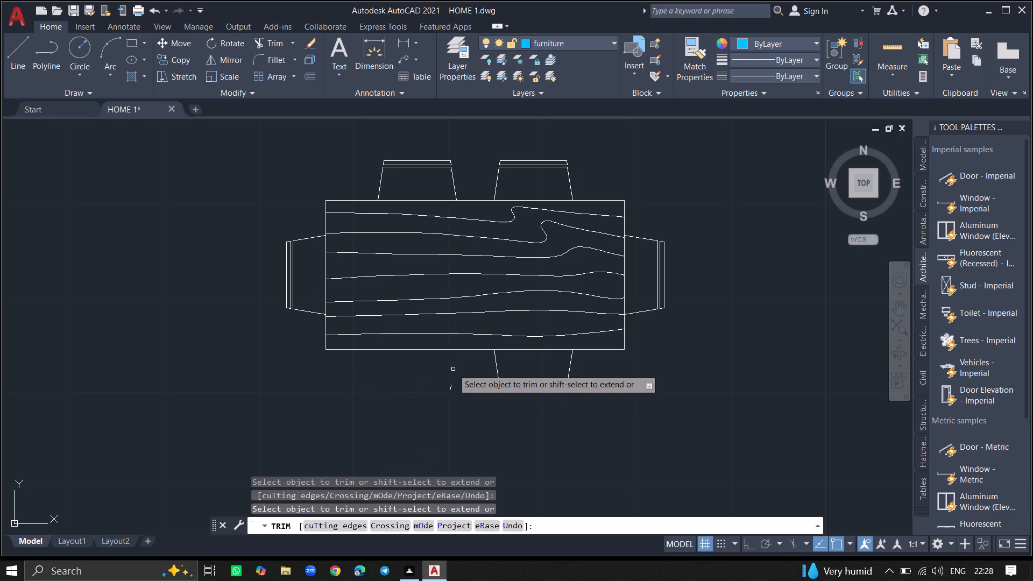
left_click(451, 385)
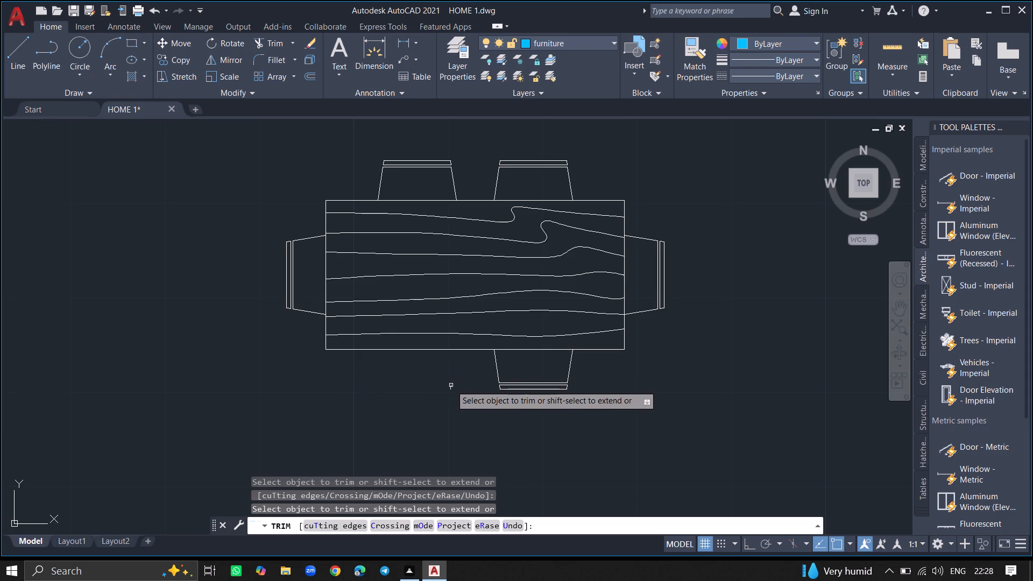
Trim away the lower-right chair along the table's bottom edge, along with the leftover stubs of both lower chairs.
left_click(496, 368)
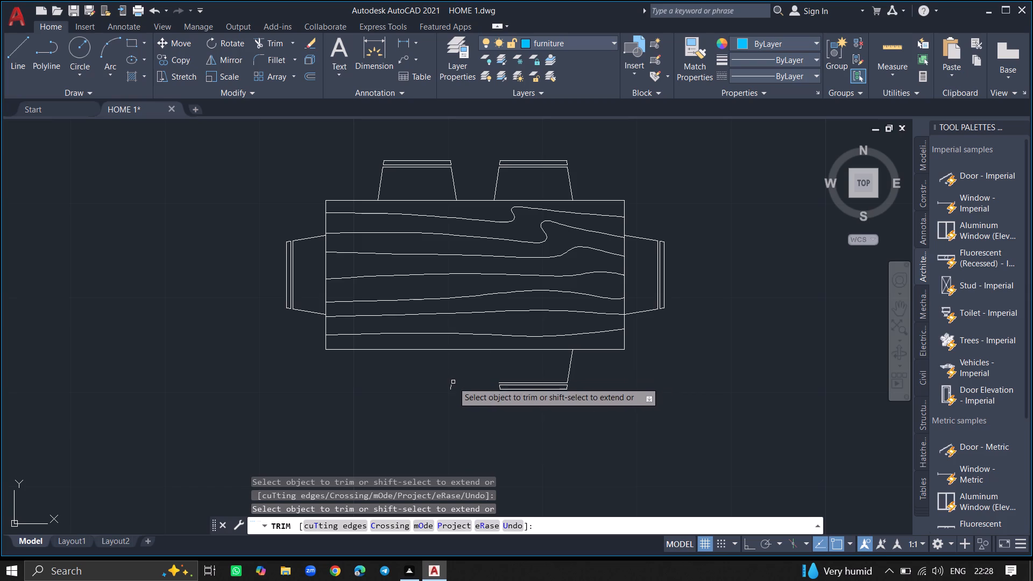
left_click(450, 386)
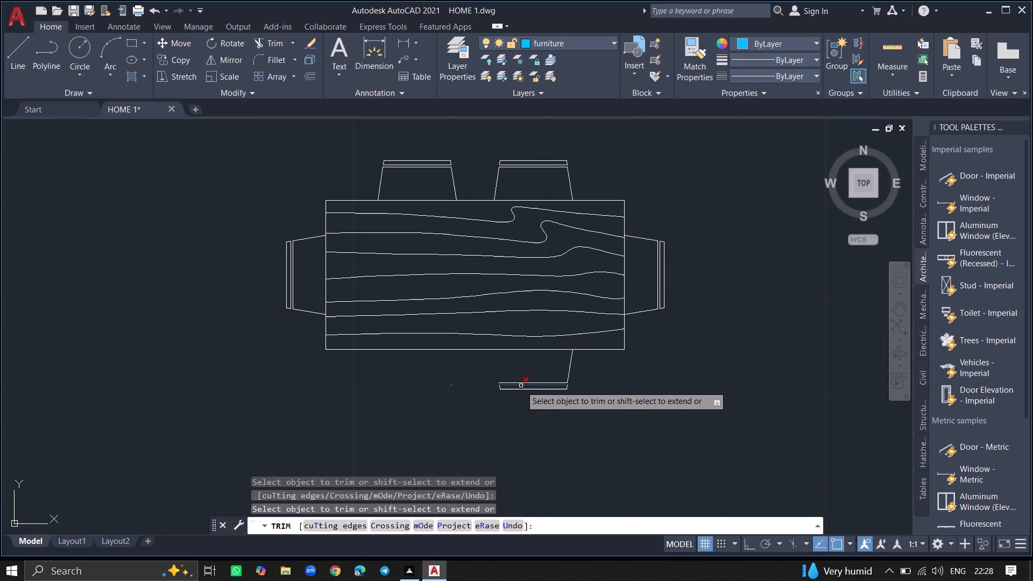
left_click(521, 386)
left_click(521, 382)
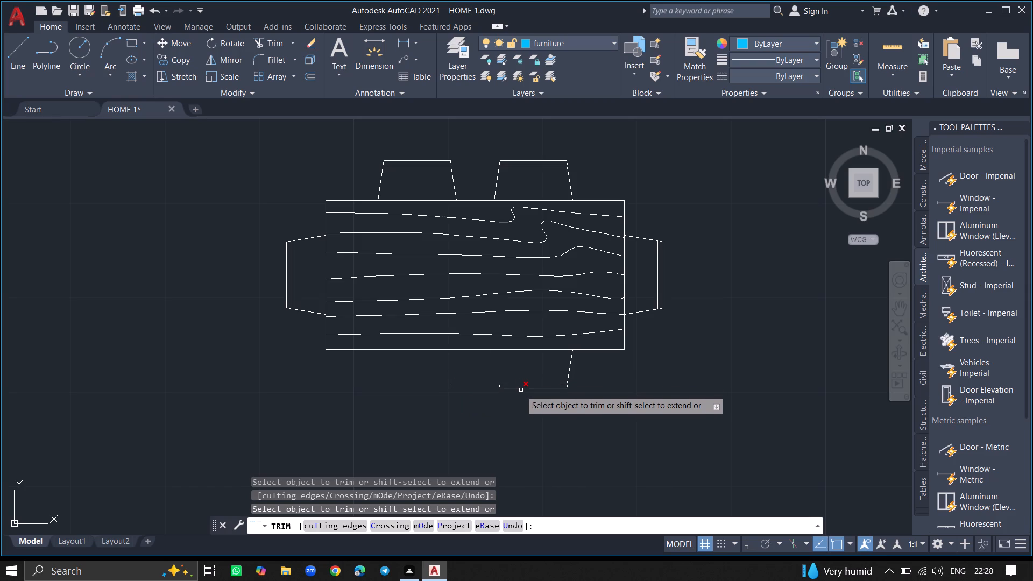
left_click(519, 389)
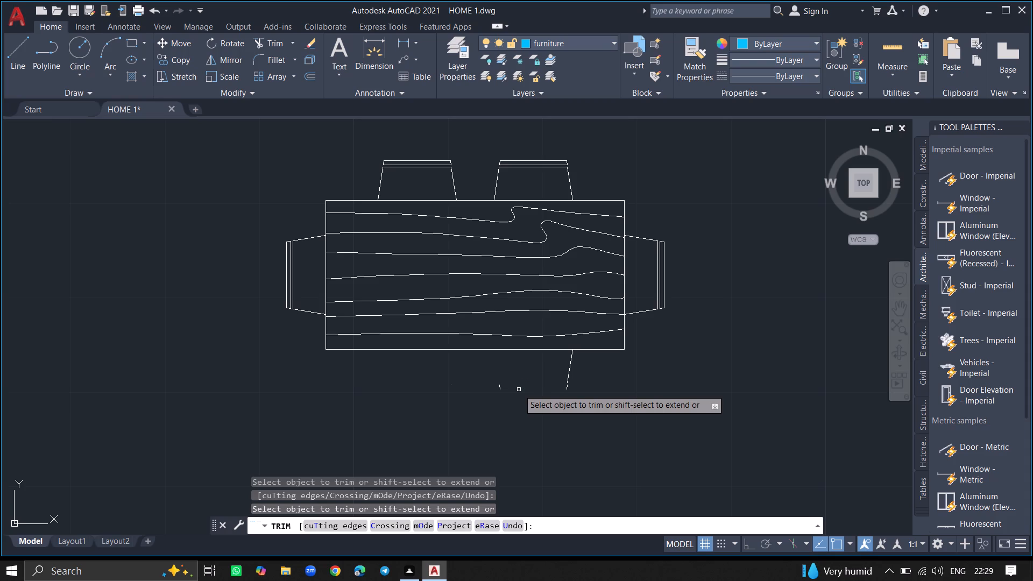
left_click(499, 387)
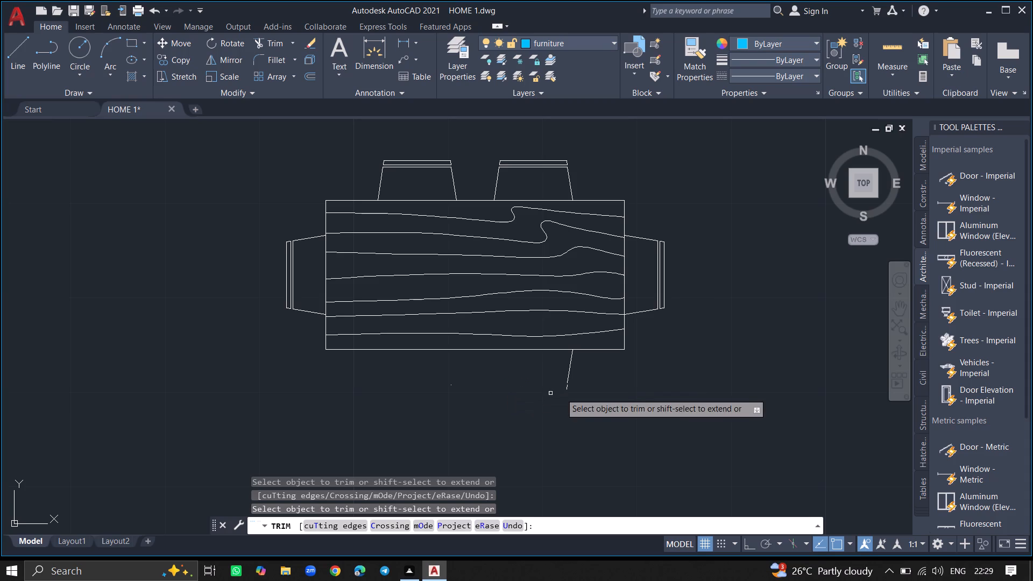
left_click(566, 378)
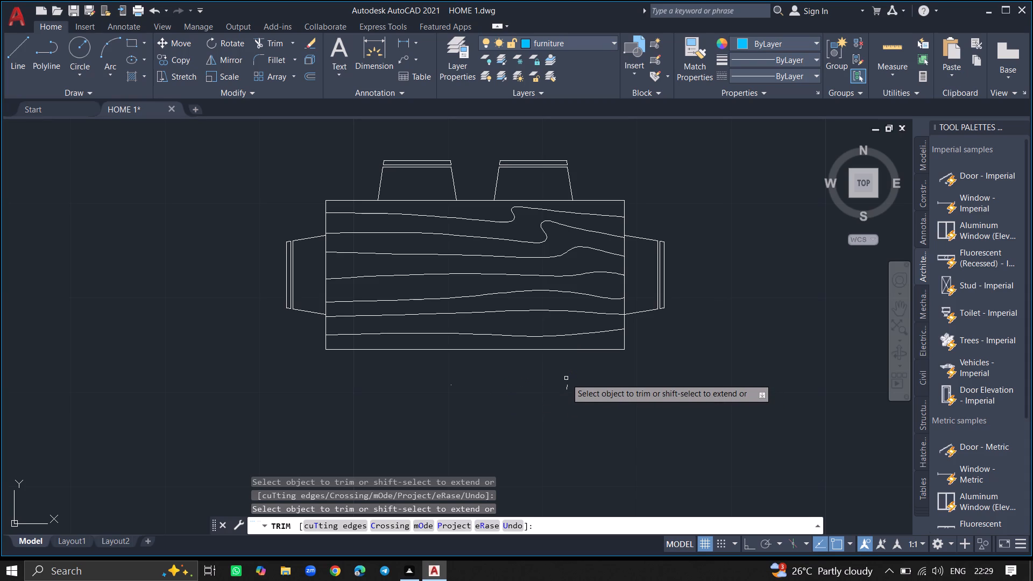
left_click(569, 386)
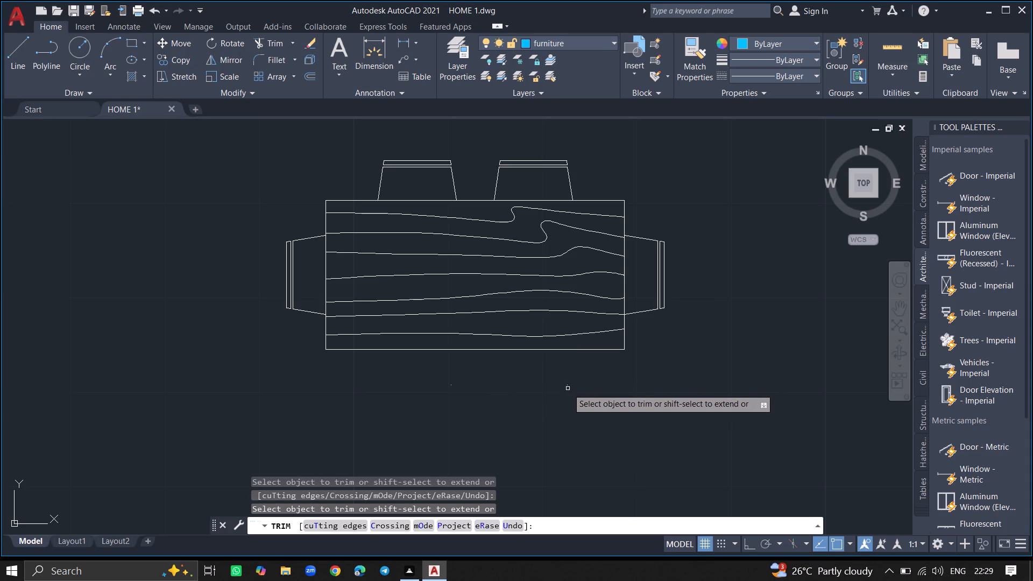
left_click(567, 388)
left_click(567, 384)
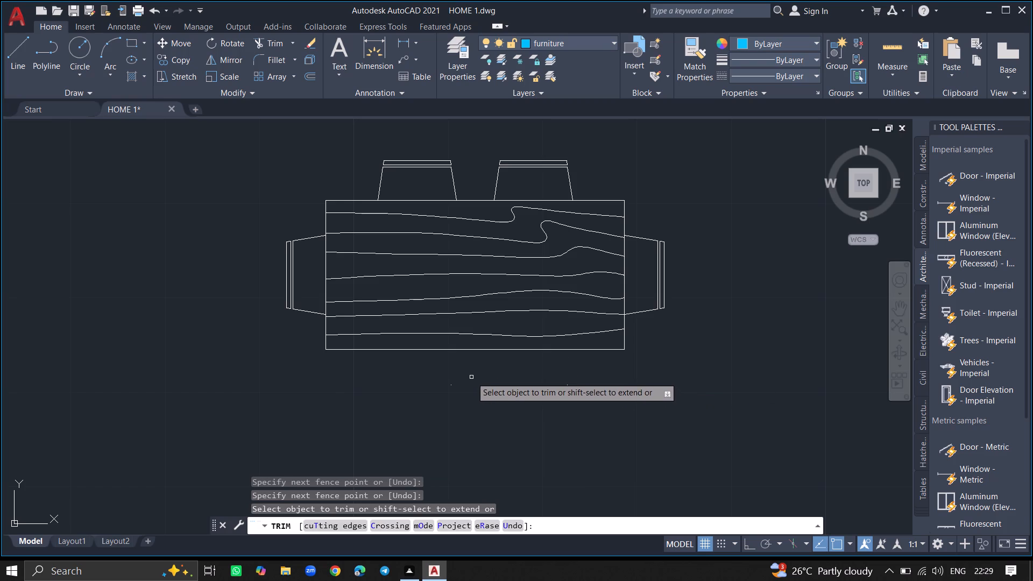
left_click(452, 385)
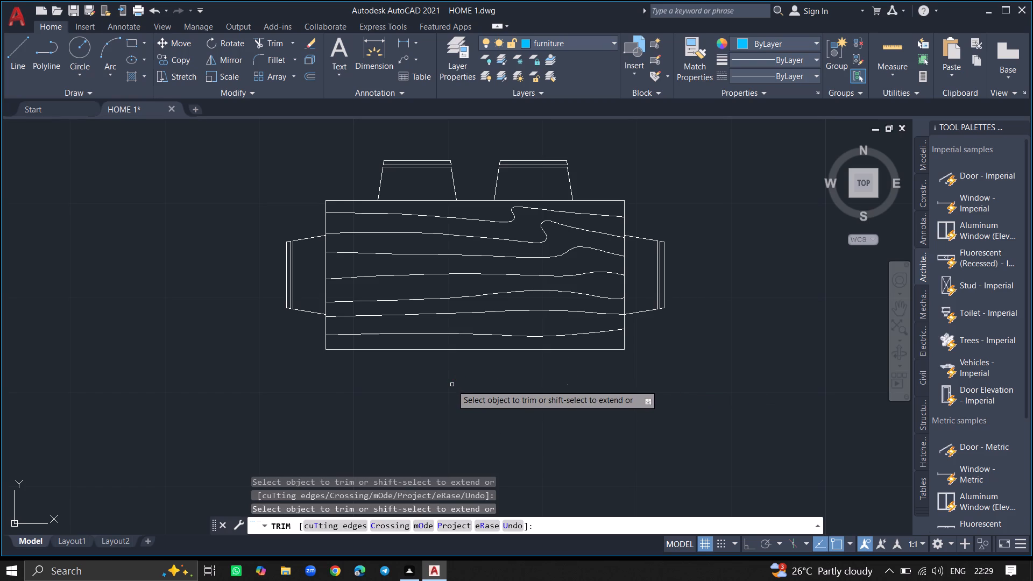
left_click(565, 382)
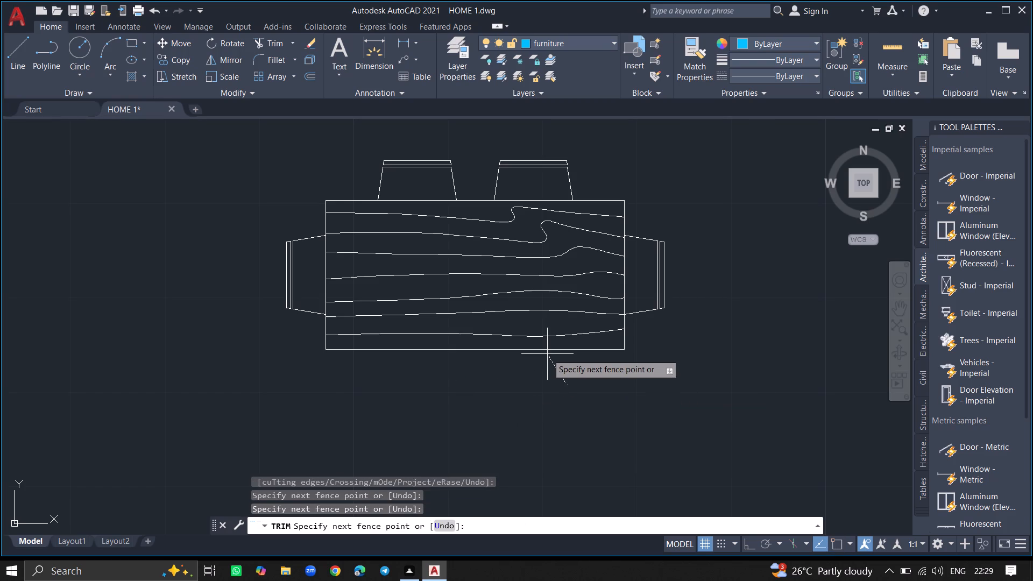
left_click(549, 365)
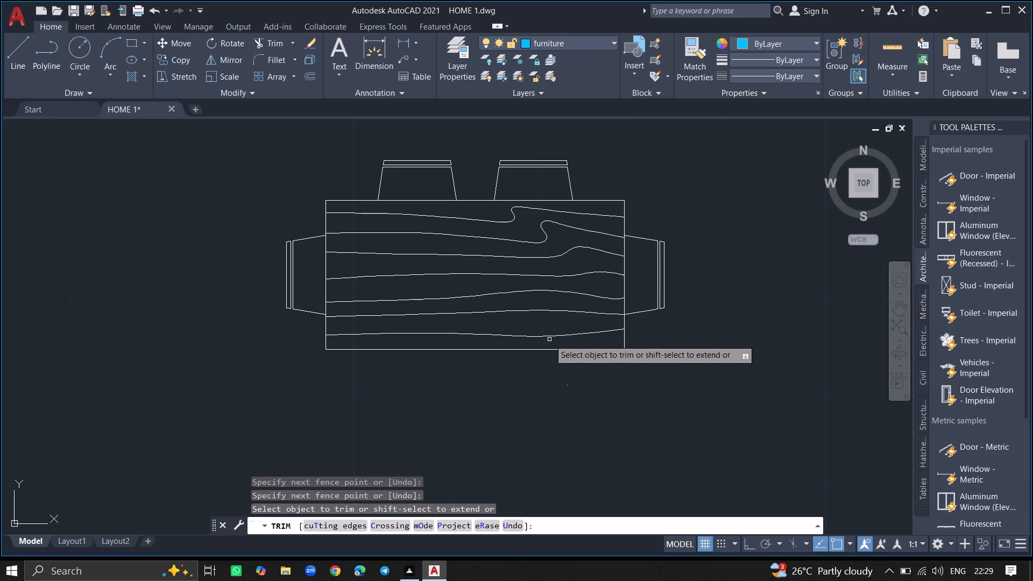
Trim gaps into the four lowest wood-grain lines of the tabletop, using a diagonal fence across them.
left_click(549, 336)
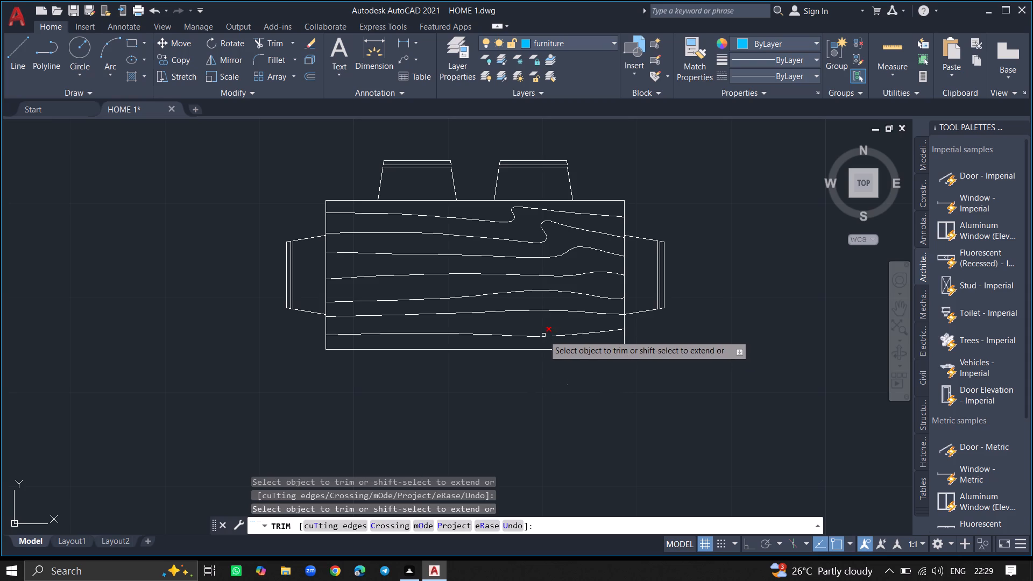
left_click(543, 335)
left_click(543, 335)
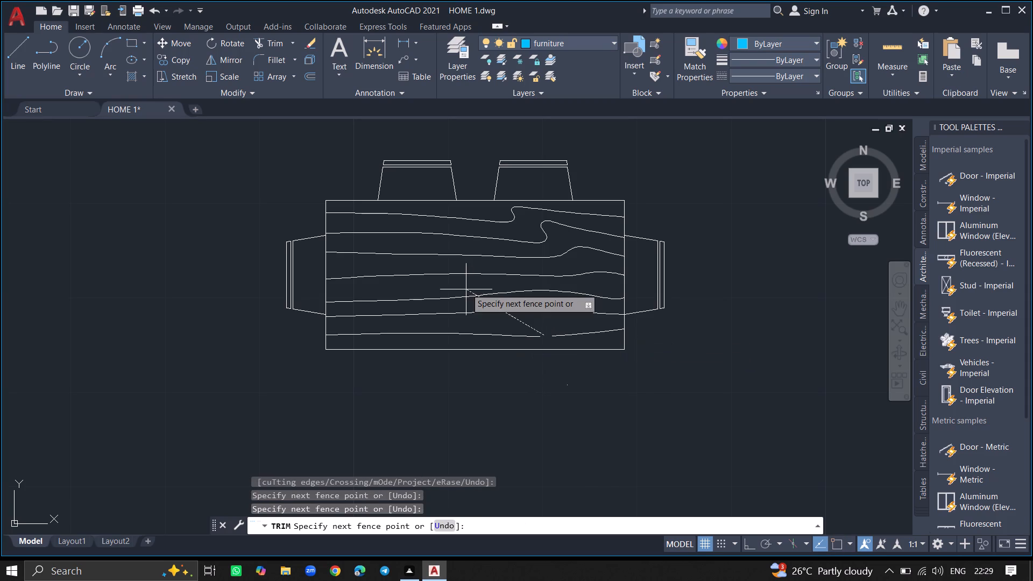
left_click(428, 268)
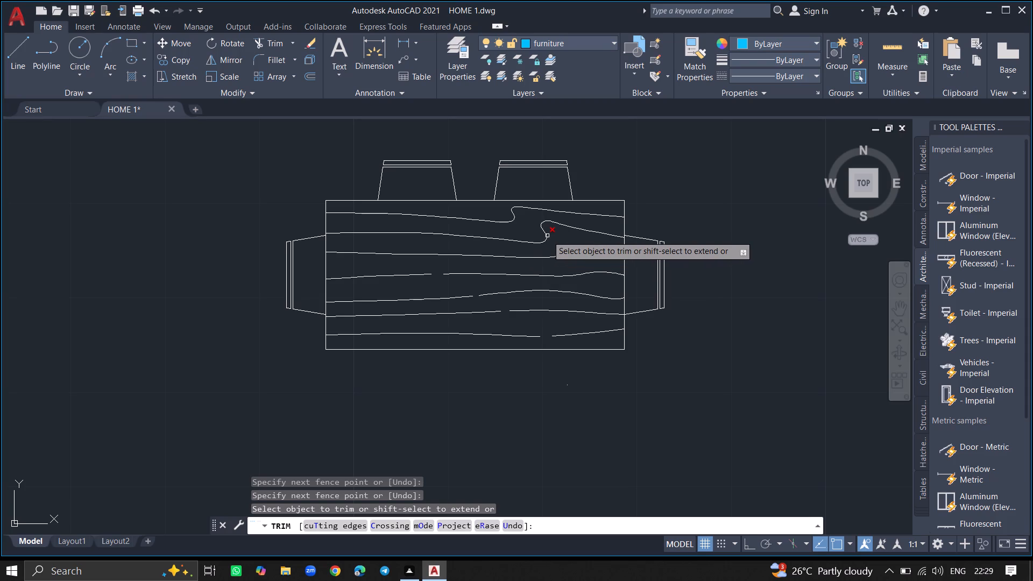
Trim away the looping right-hand part of the second wood-grain line from the top and break its remaining hooked end.
left_click(547, 236)
left_click(547, 236)
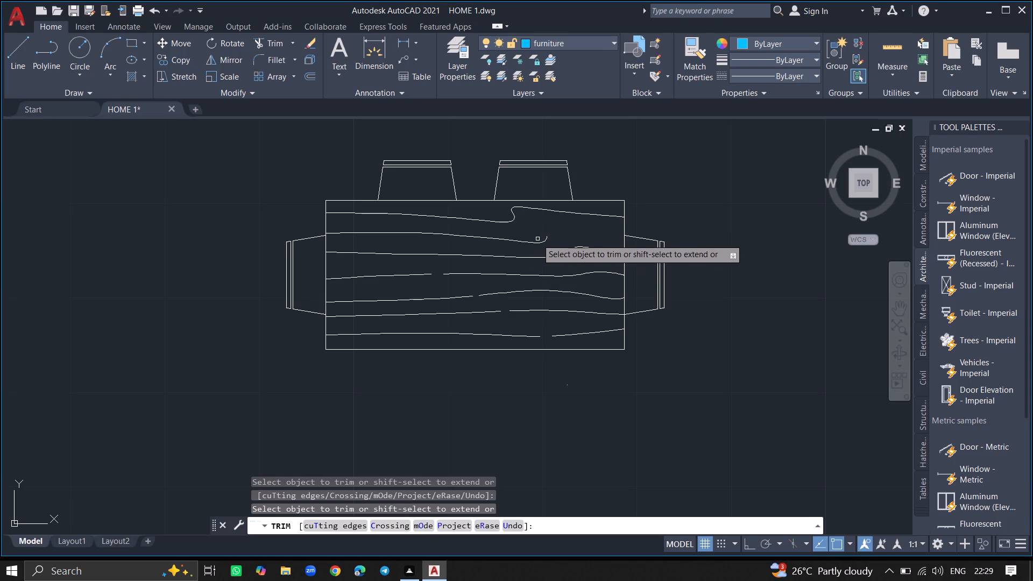
left_click(537, 244)
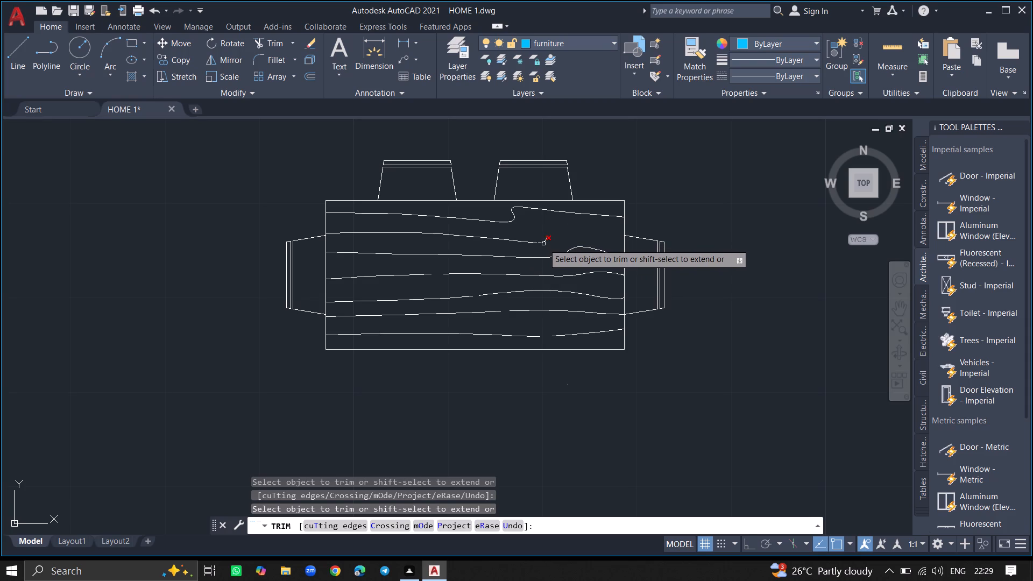
left_click(542, 240)
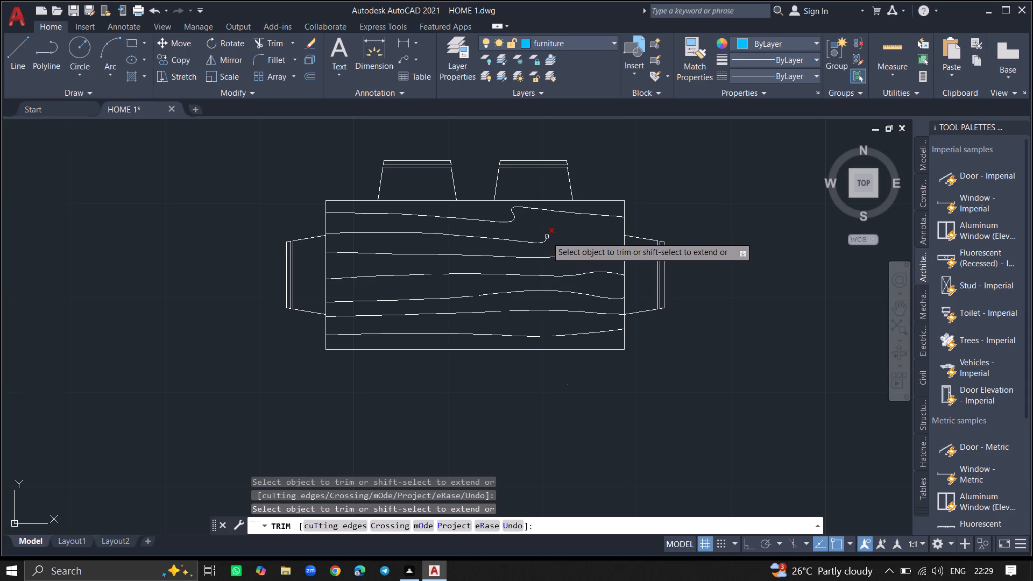
Trim further gaps into the second and third wood-grain lines from the top, using two fence cuts.
left_click(551, 235)
left_click(418, 272)
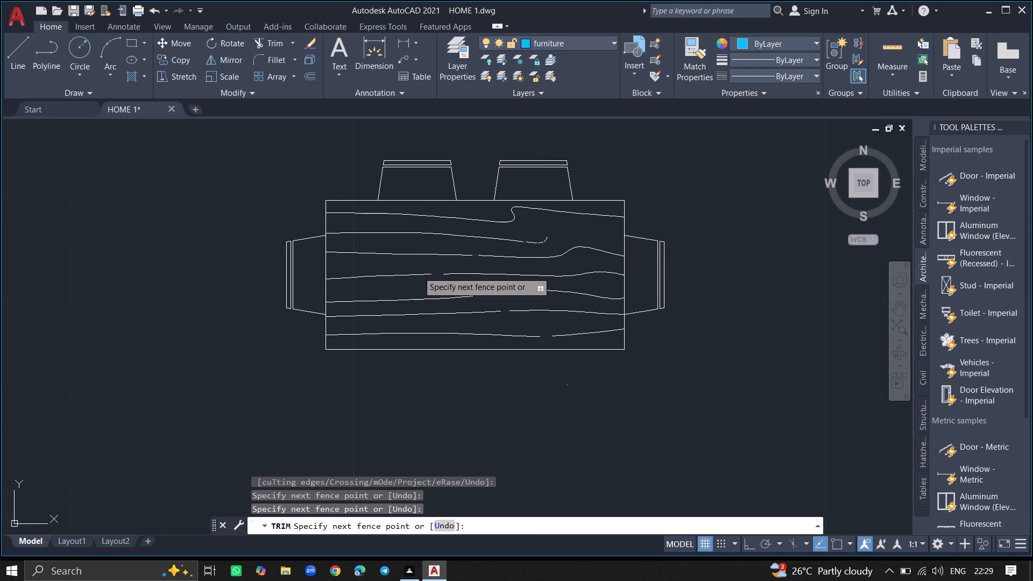
left_click(397, 236)
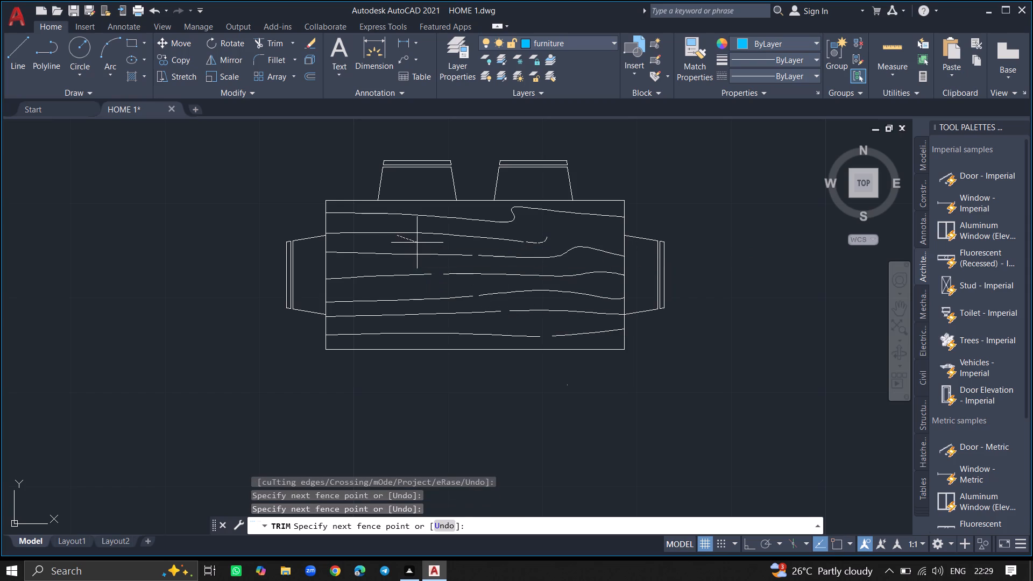
left_click(387, 260)
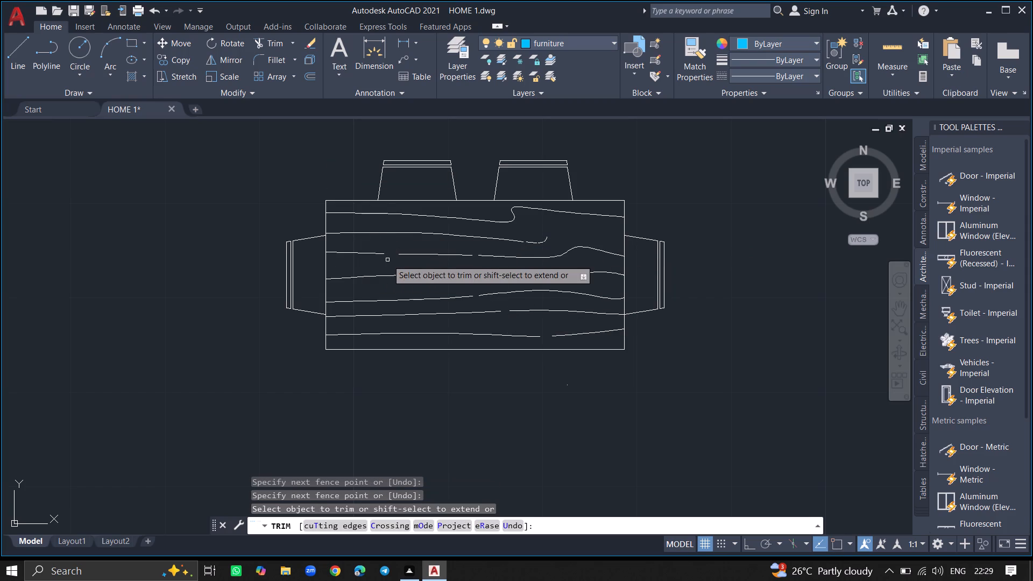
Trim away the left-hand portion of the second wood-grain line from the top, segment by segment.
left_click(405, 234)
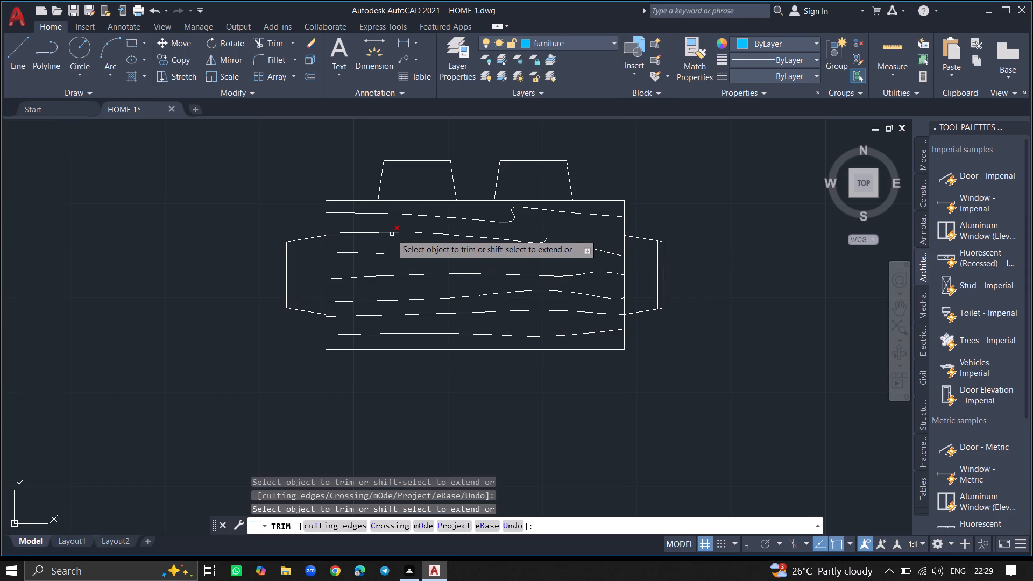
left_click(390, 233)
left_click(376, 232)
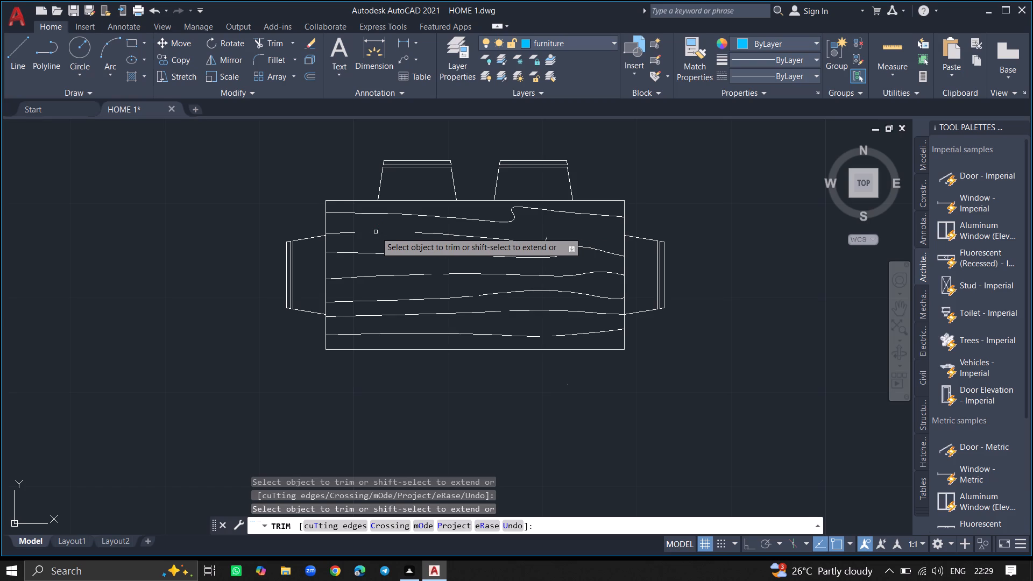
left_click(355, 232)
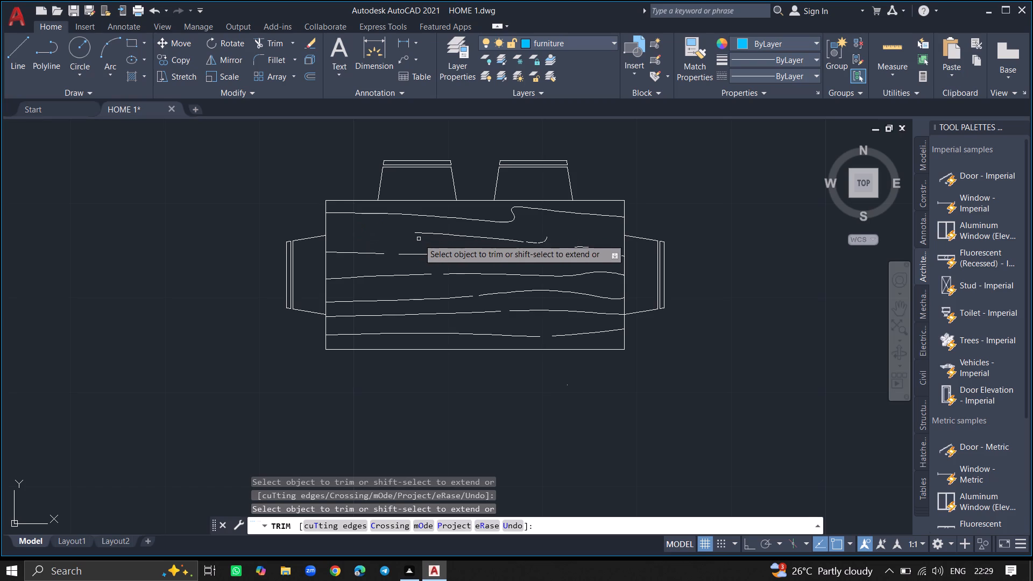
left_click(419, 233)
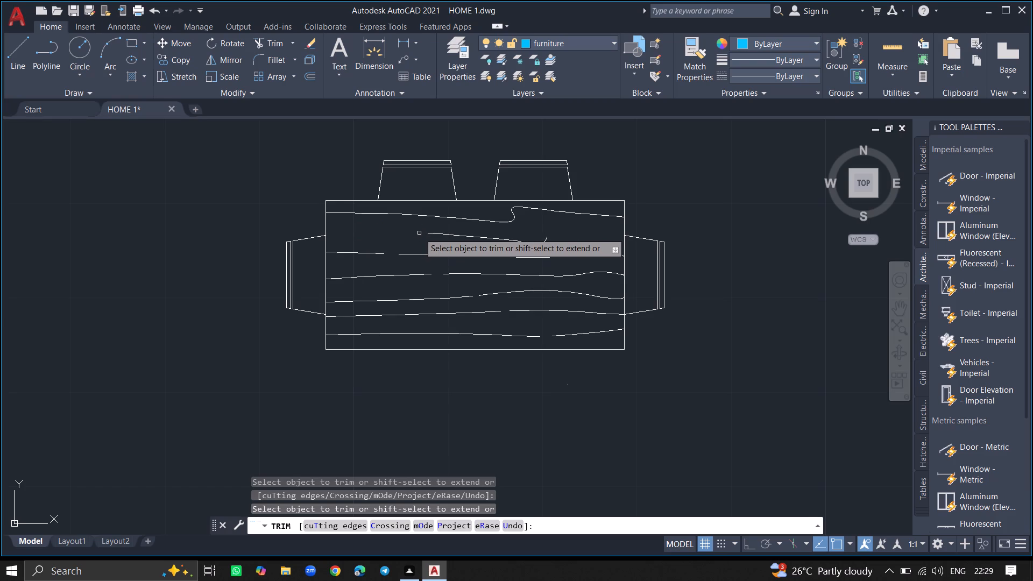
Trim gaps into the second, third and fourth wood-grain lines from the top with one diagonal fence cut.
left_click(533, 230)
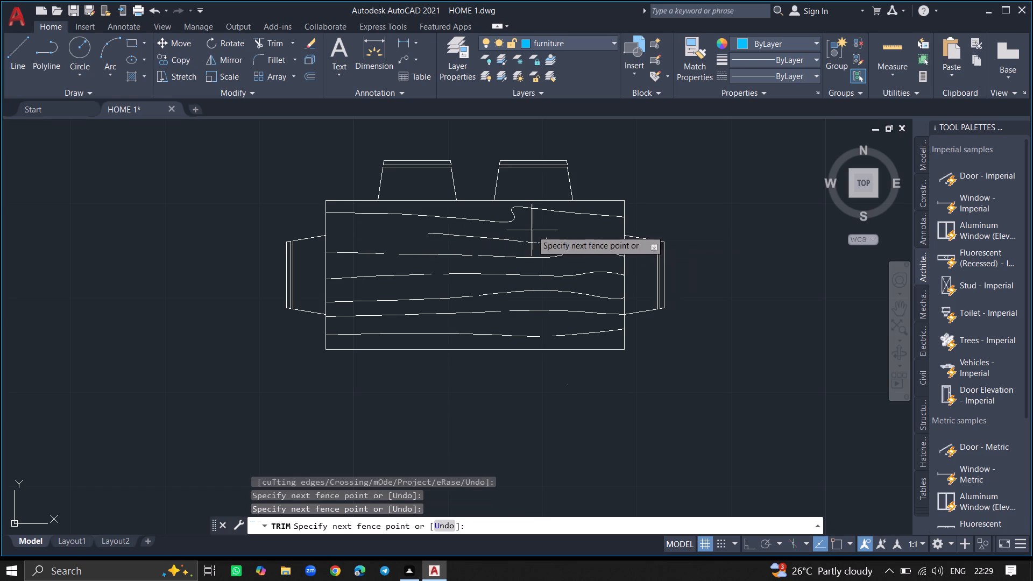
left_click(406, 277)
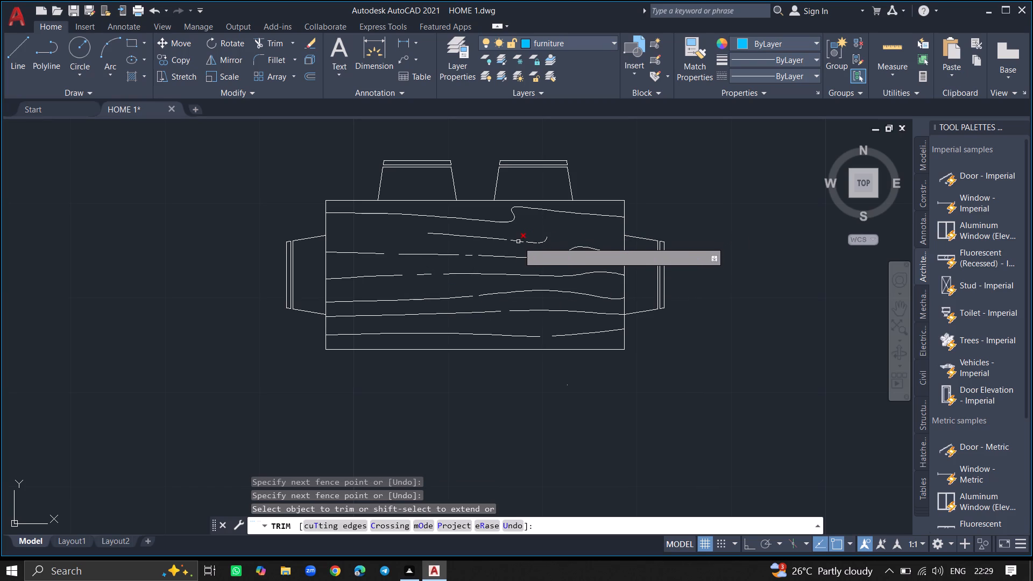
Trim away the second wood-grain line left of its hooked end, piece by piece, keeping one short dash midway.
left_click(516, 239)
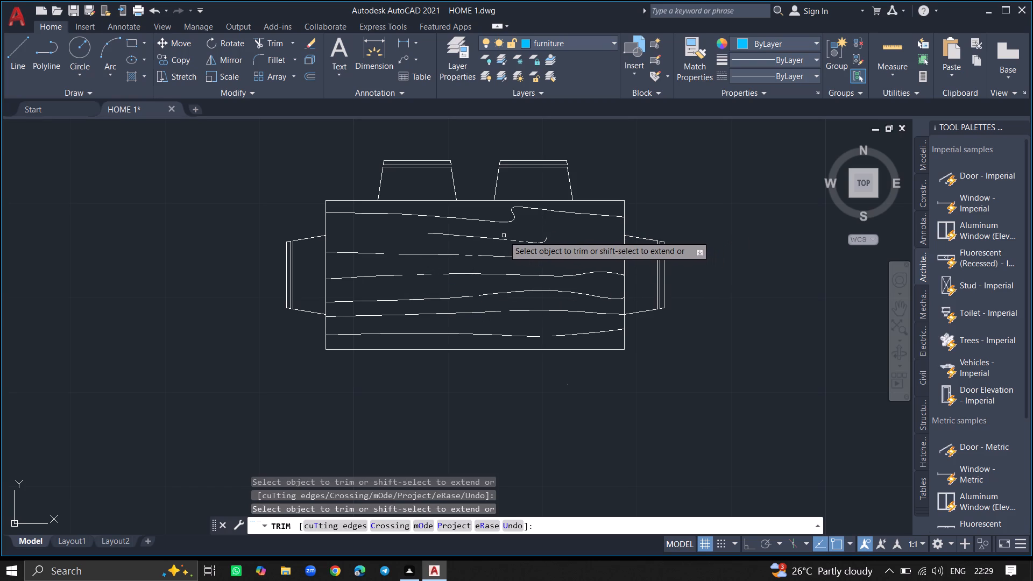
left_click(503, 242)
left_click(497, 239)
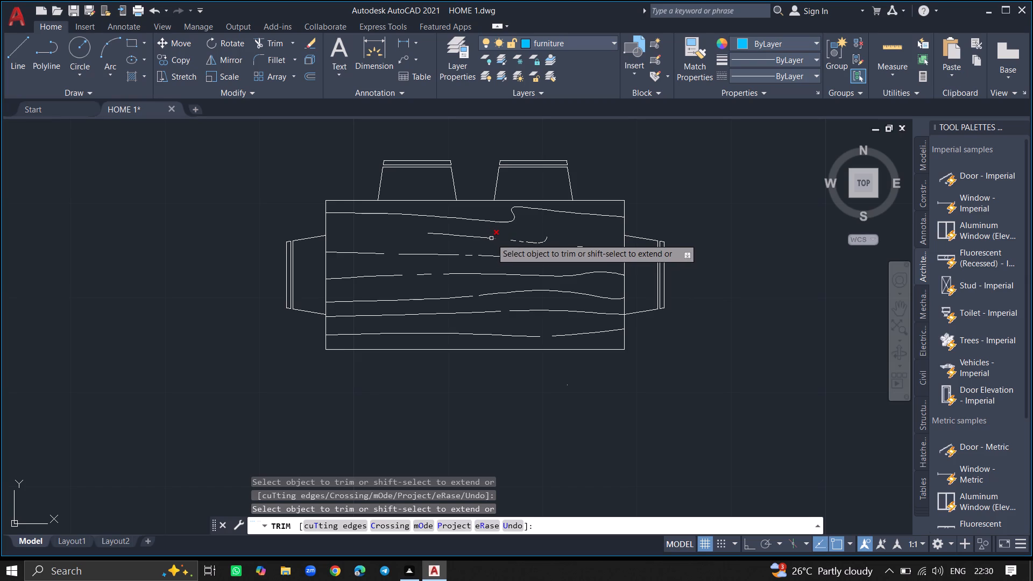
left_click(491, 238)
left_click(491, 238)
left_click_drag(491, 238, 470, 235)
left_click(470, 235)
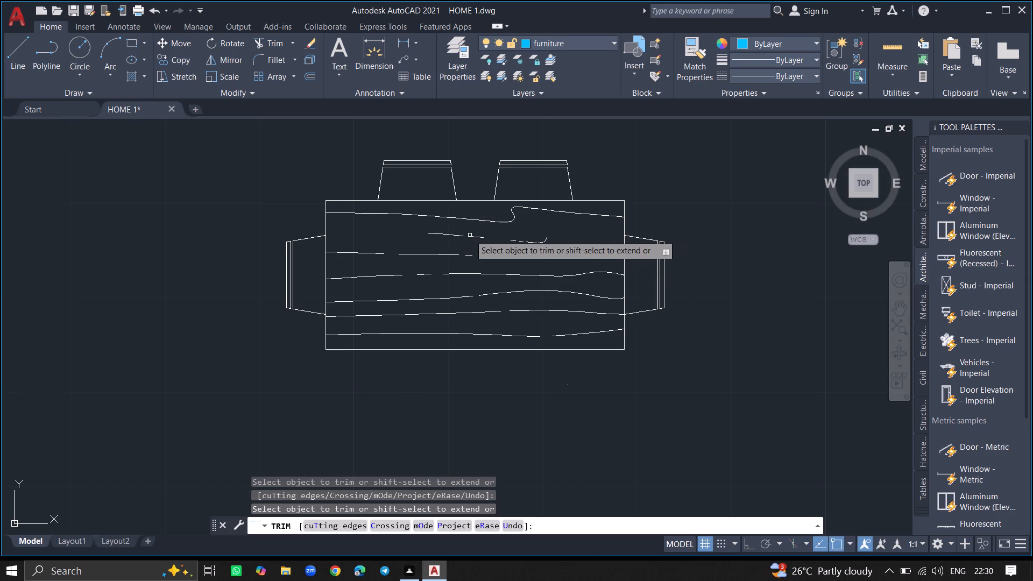
left_click(463, 235)
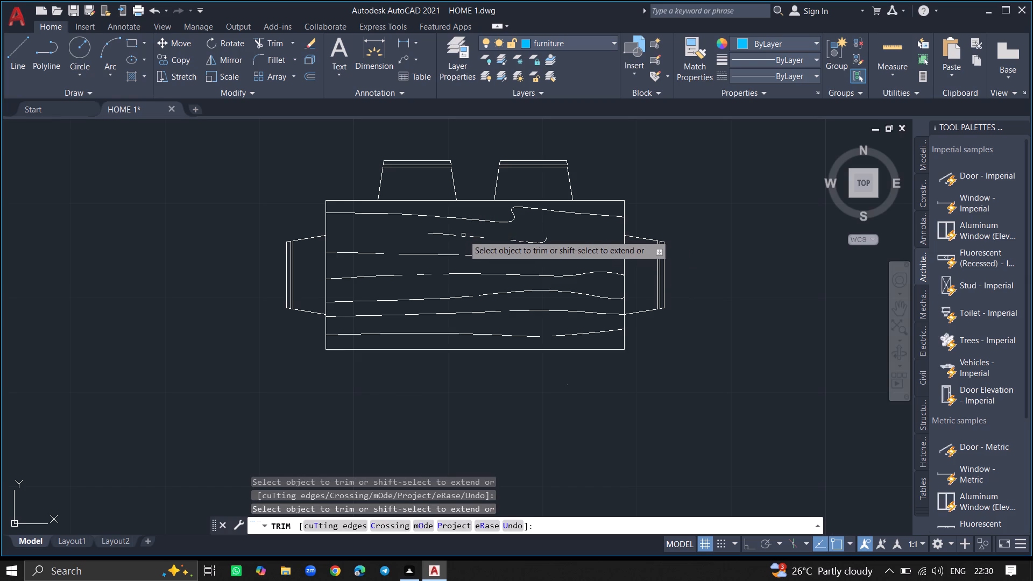
left_click(452, 235)
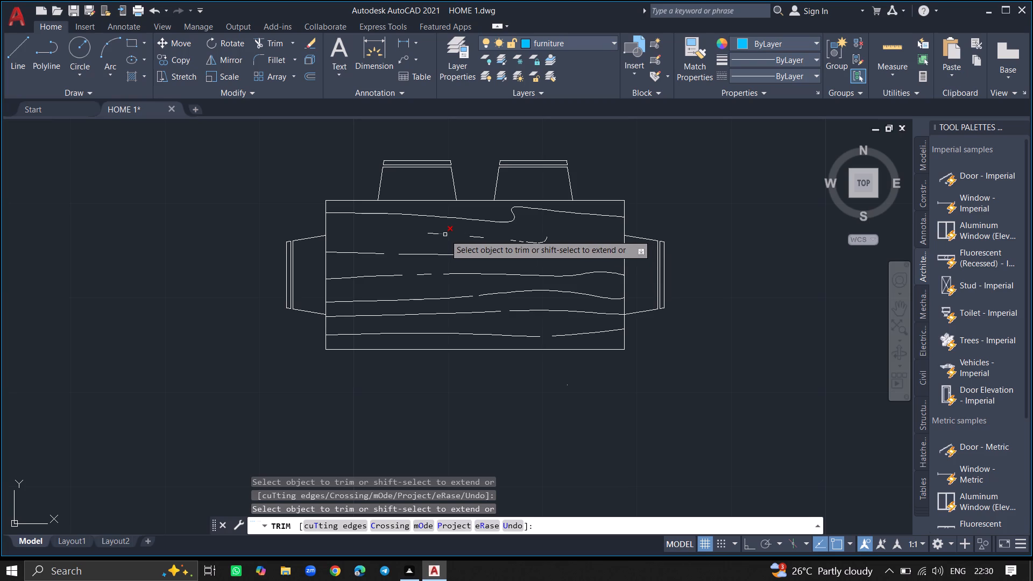
left_click(445, 235)
left_click(436, 233)
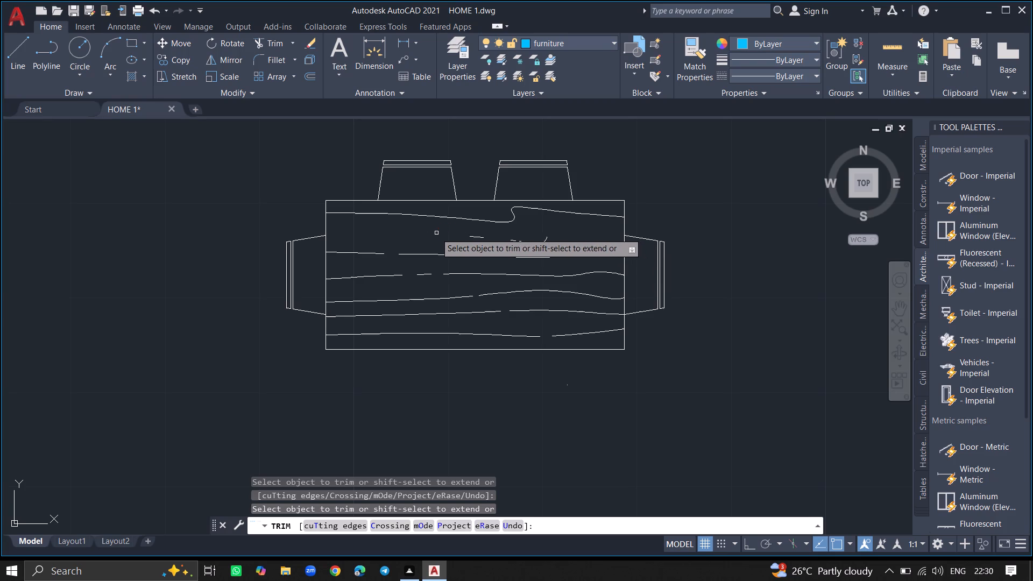
Trim away the left-end portion of the third wood-grain line from the top, up to the tabletop's left edge.
left_click(379, 257)
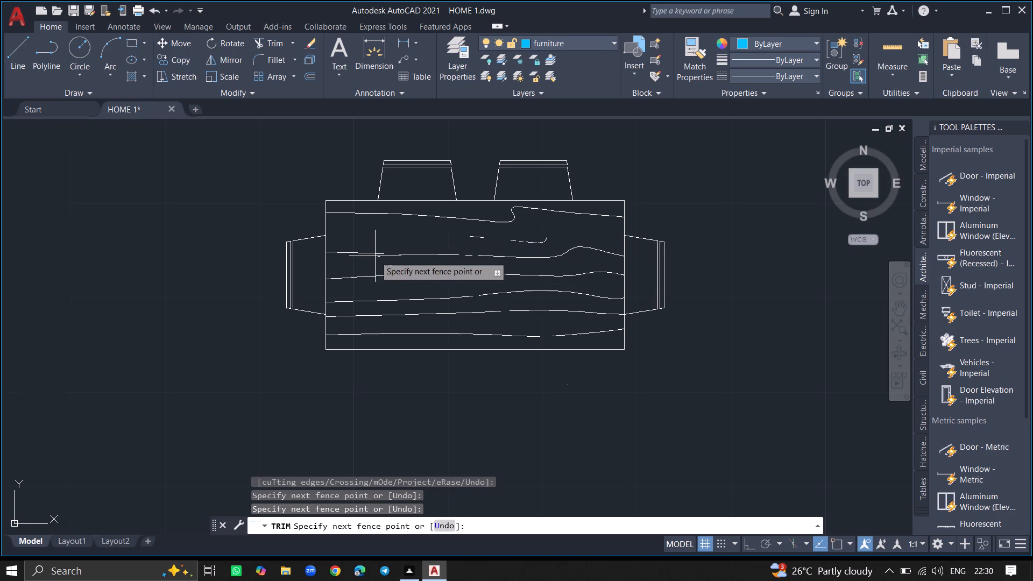
left_click(367, 253)
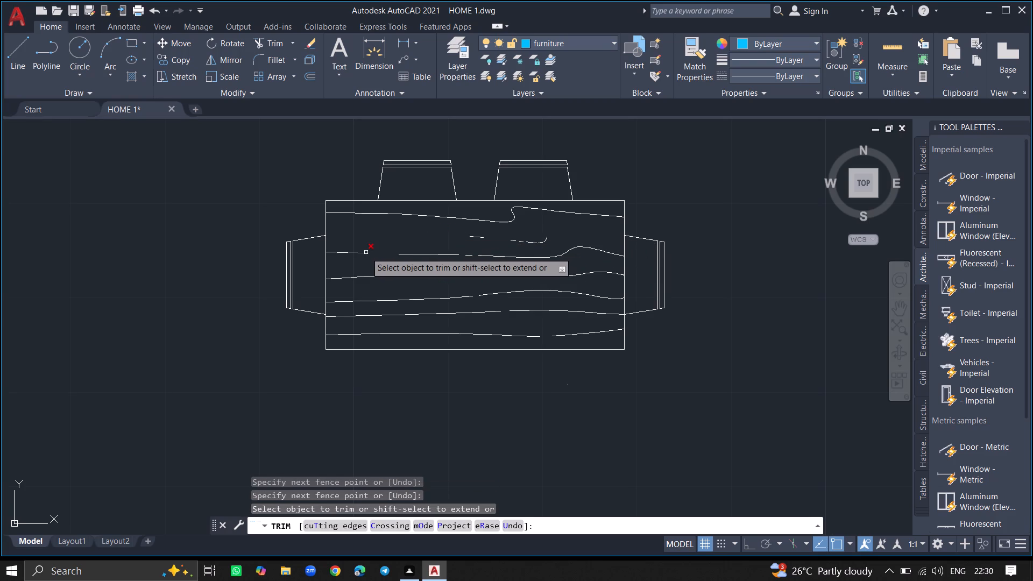
left_click(366, 252)
left_click(349, 252)
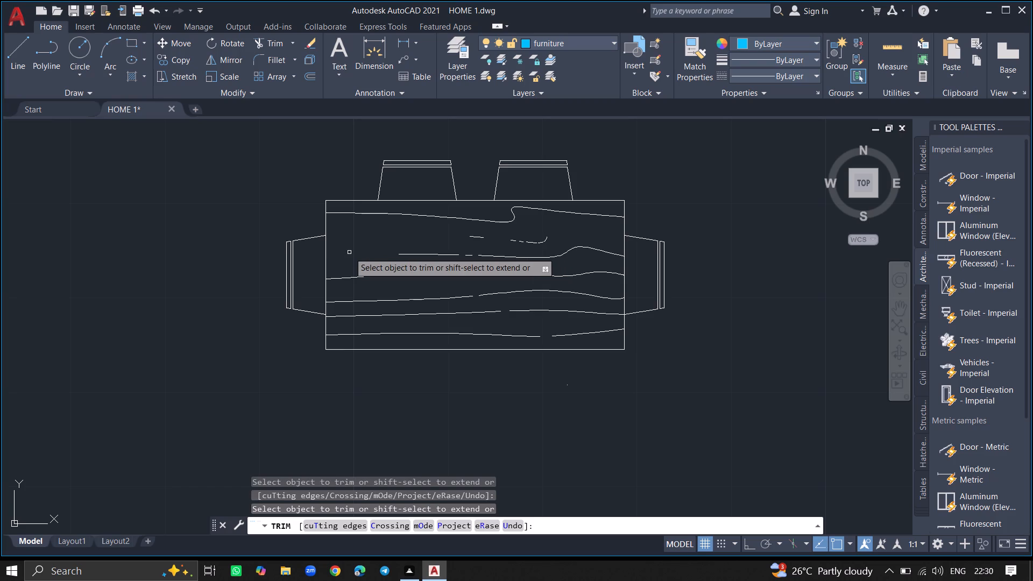
Trim away the left-end portion of the fourth wood-grain line from the top, including the separate dash beside it.
left_click(352, 277)
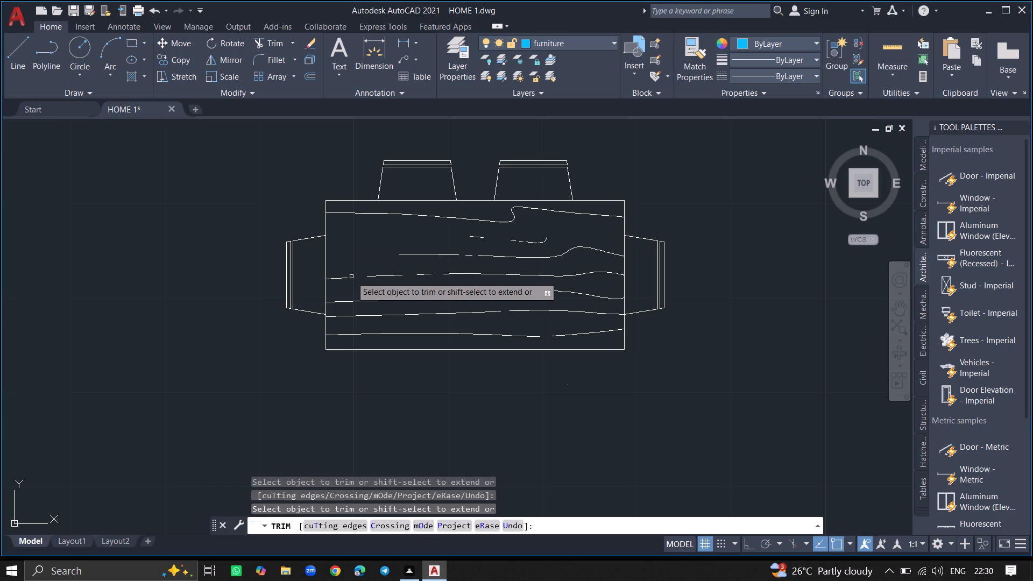
left_click(348, 277)
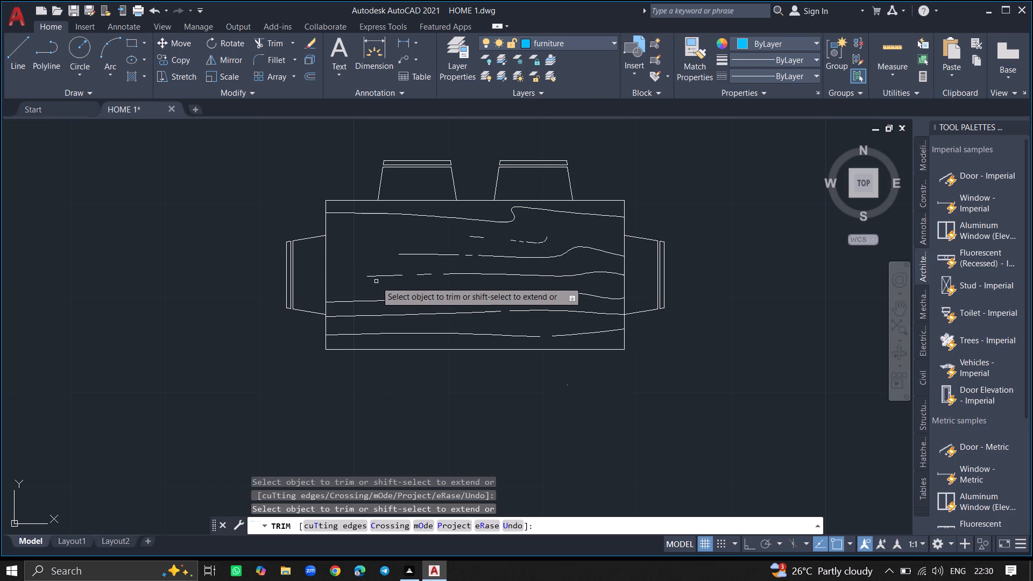
left_click(376, 278)
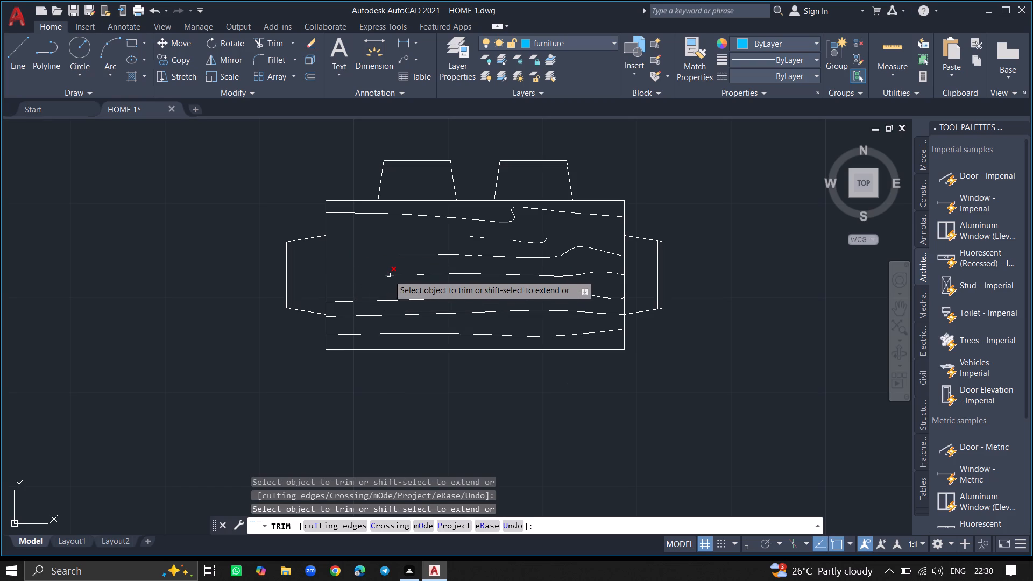
left_click(388, 275)
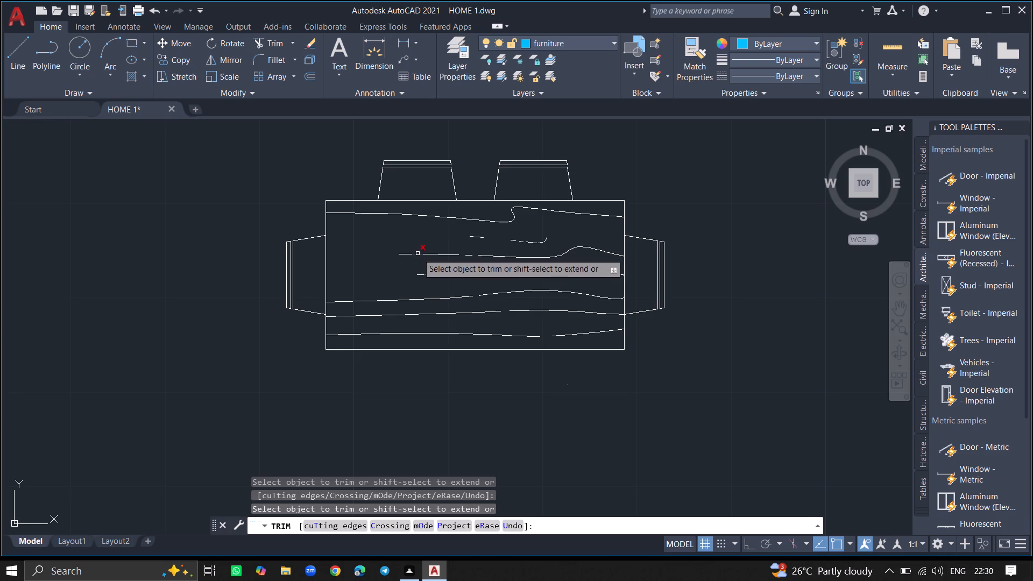
Trim away the straight middle portion of the third wood-grain line from the top, segment by segment.
left_click(418, 256)
left_click(412, 256)
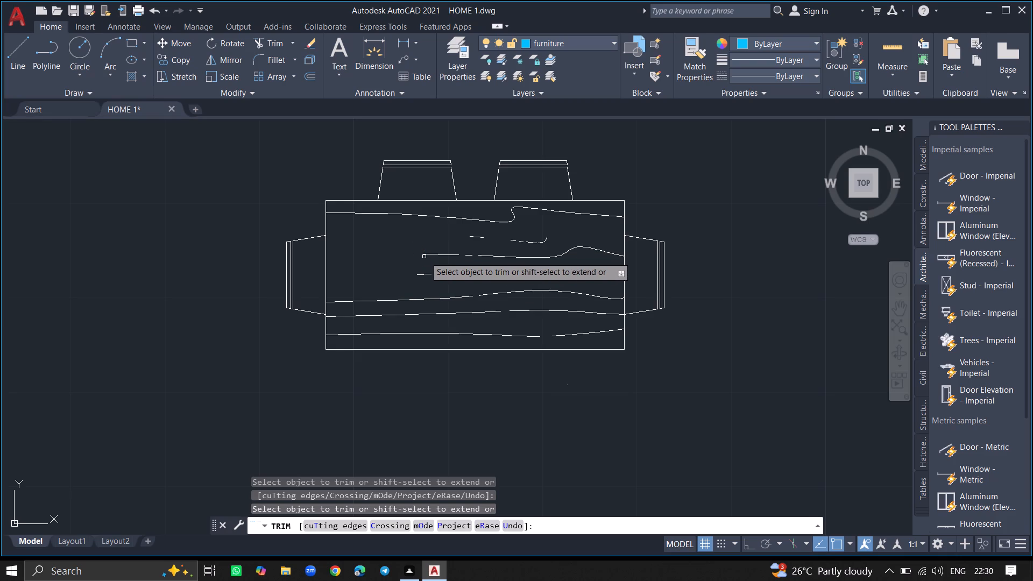
left_click(431, 254)
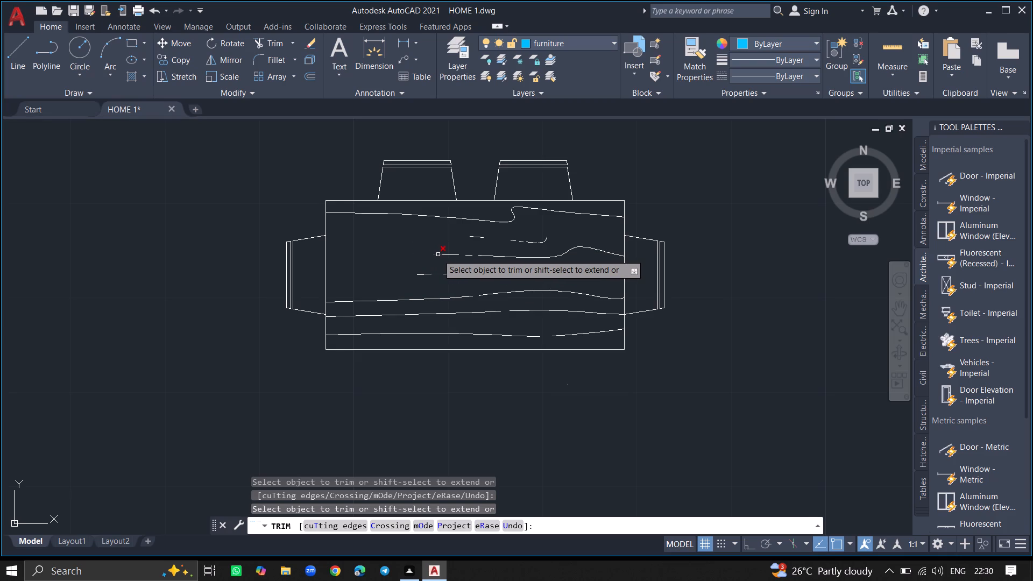
left_click(438, 254)
left_click(446, 254)
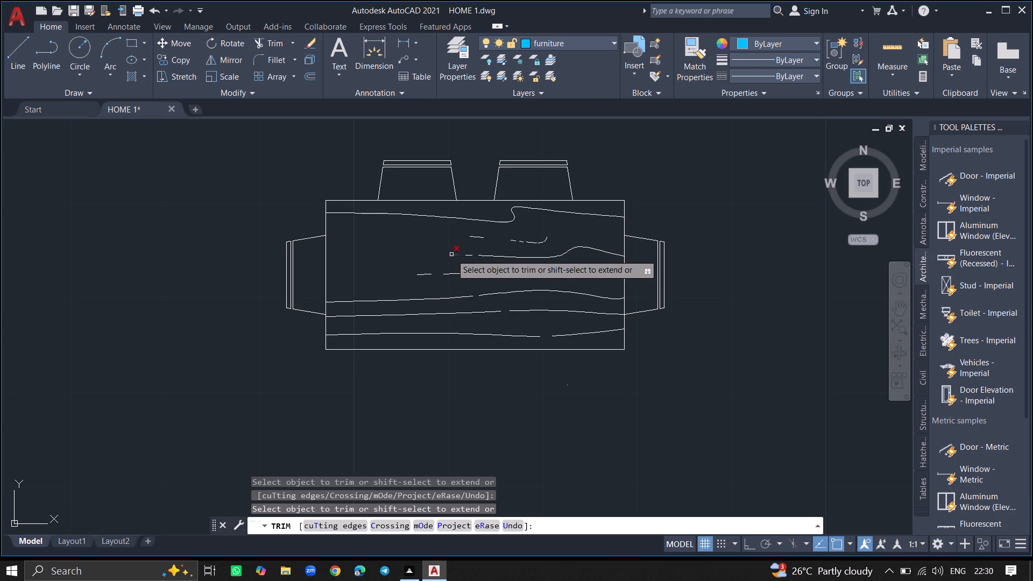
left_click(453, 254)
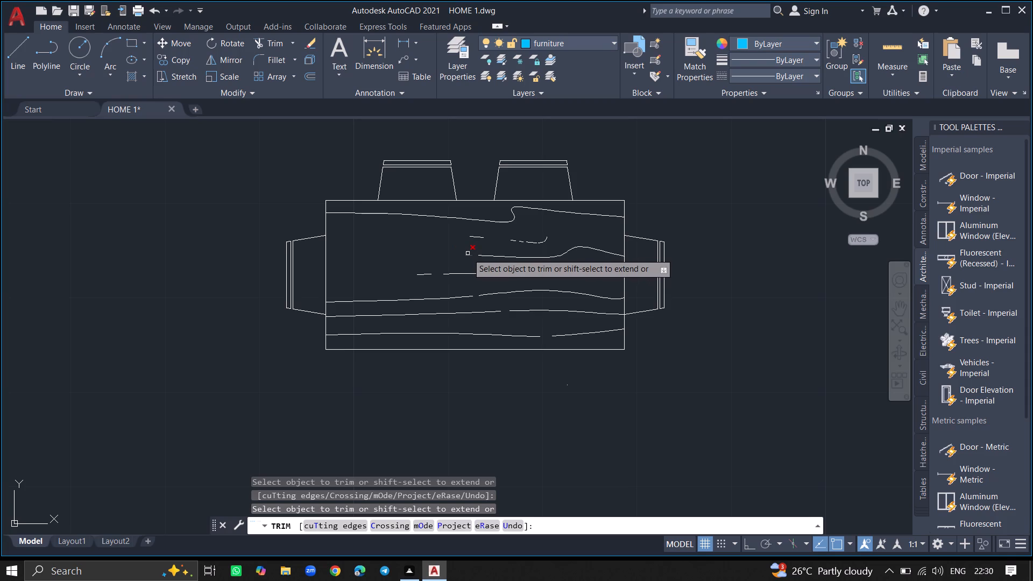
left_click(468, 255)
left_click(483, 255)
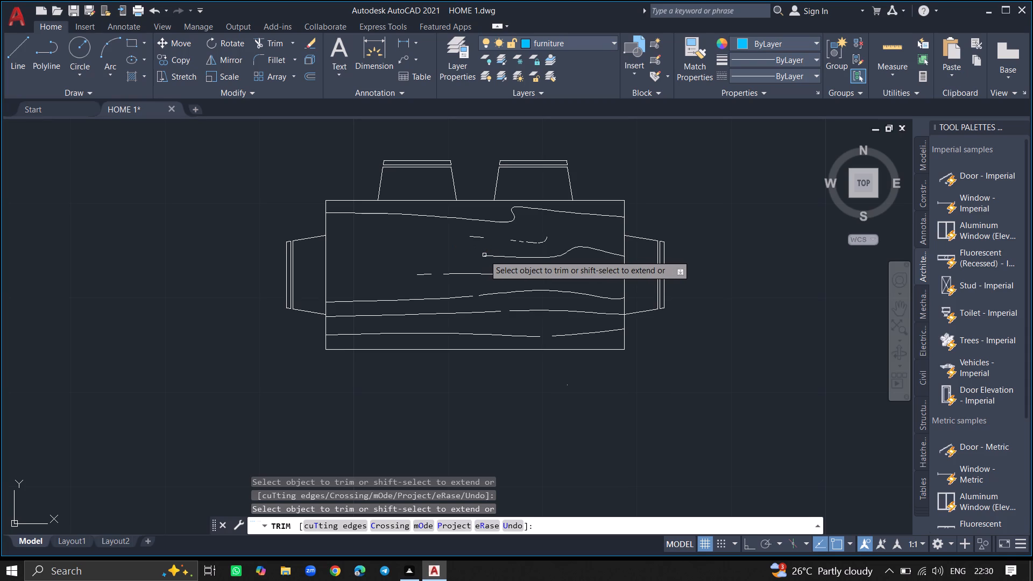
left_click(499, 256)
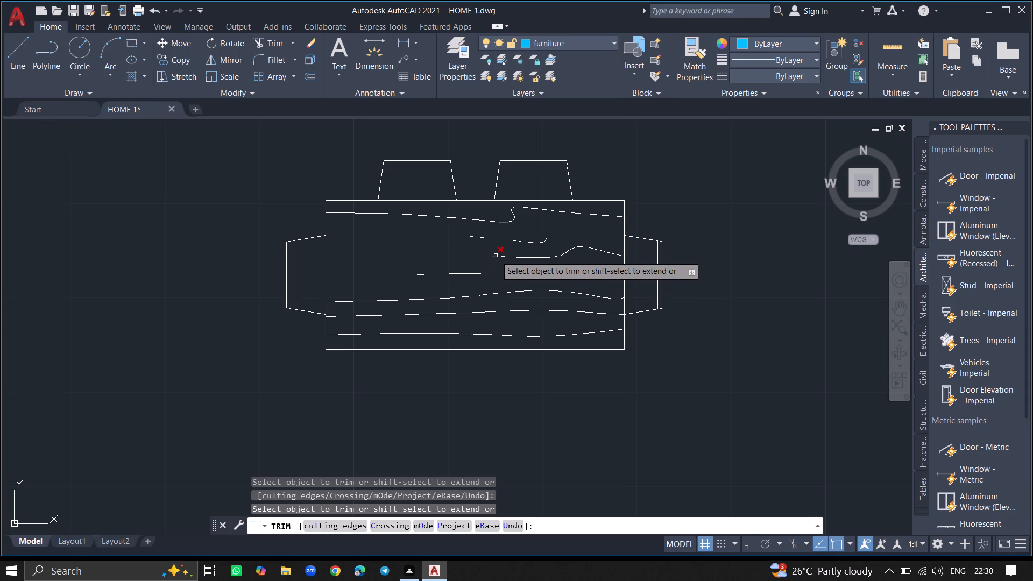
left_click(493, 256)
left_click(490, 256)
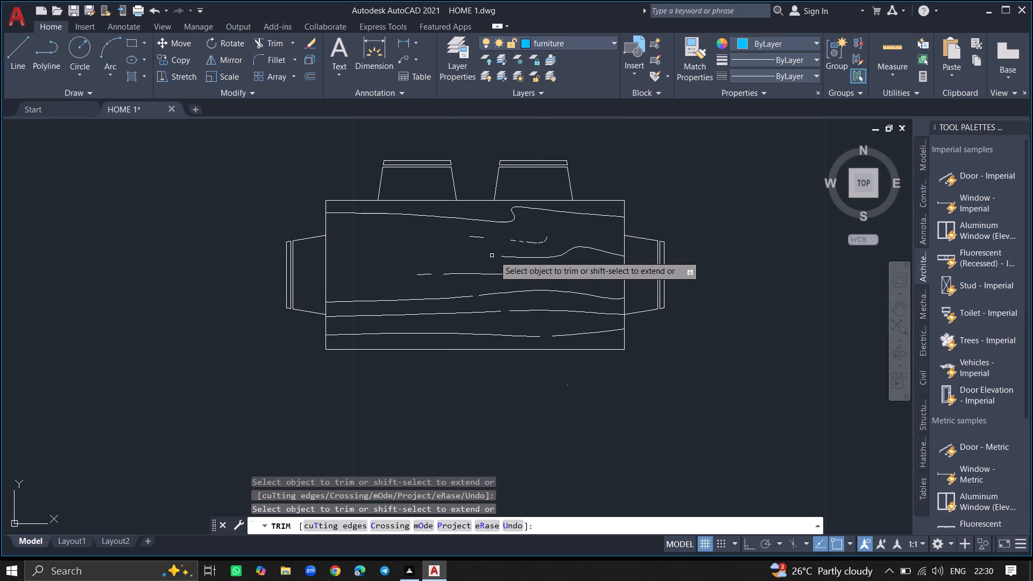
Trim away the rest of the third wood-grain line from the top, including its curved right-hand part and leftover dashes.
left_click(506, 256)
left_click(511, 256)
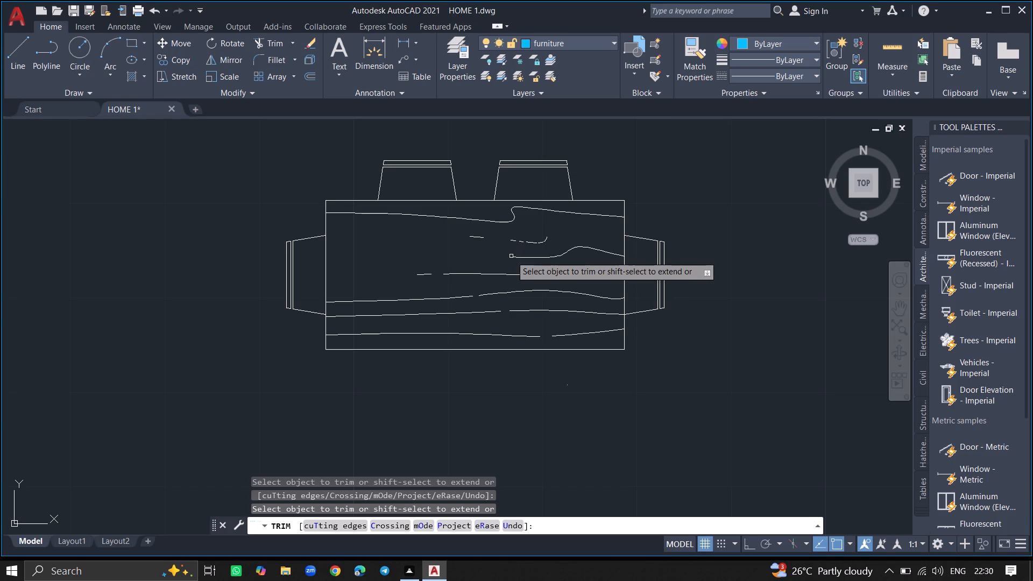
left_click(518, 257)
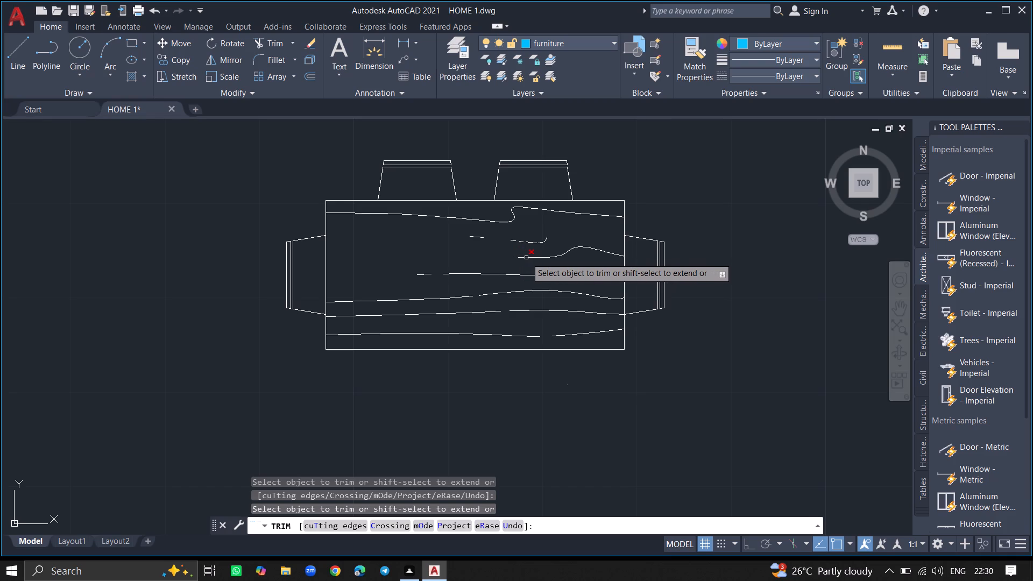
left_click(526, 258)
left_click(523, 258)
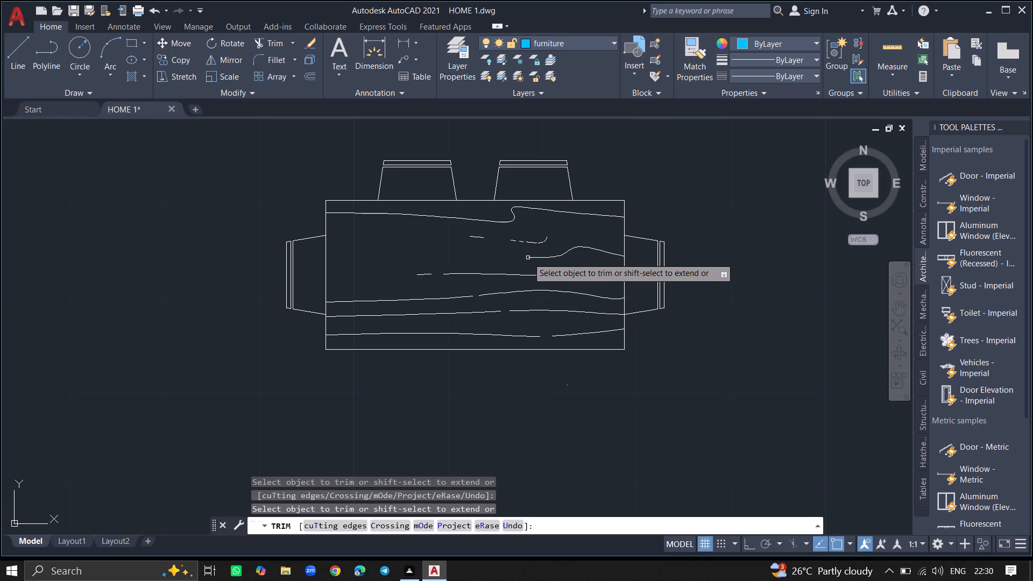
left_click(528, 258)
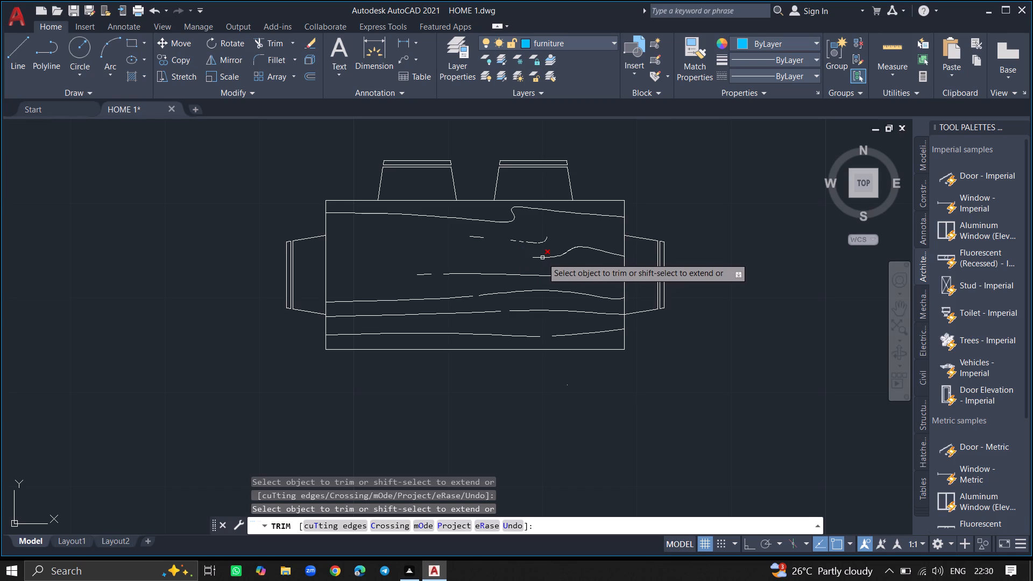
left_click(542, 258)
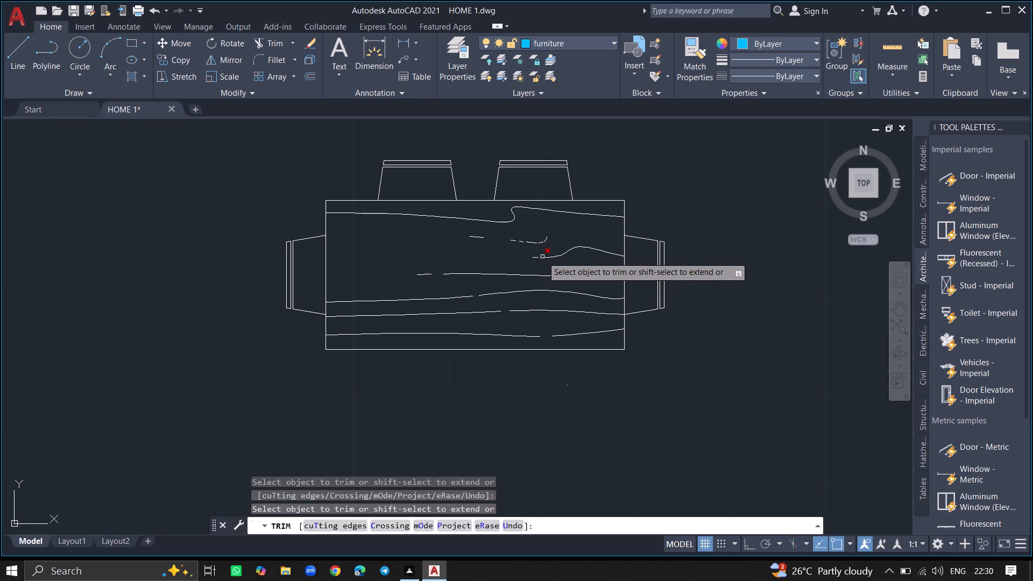
left_click(542, 257)
left_click(538, 257)
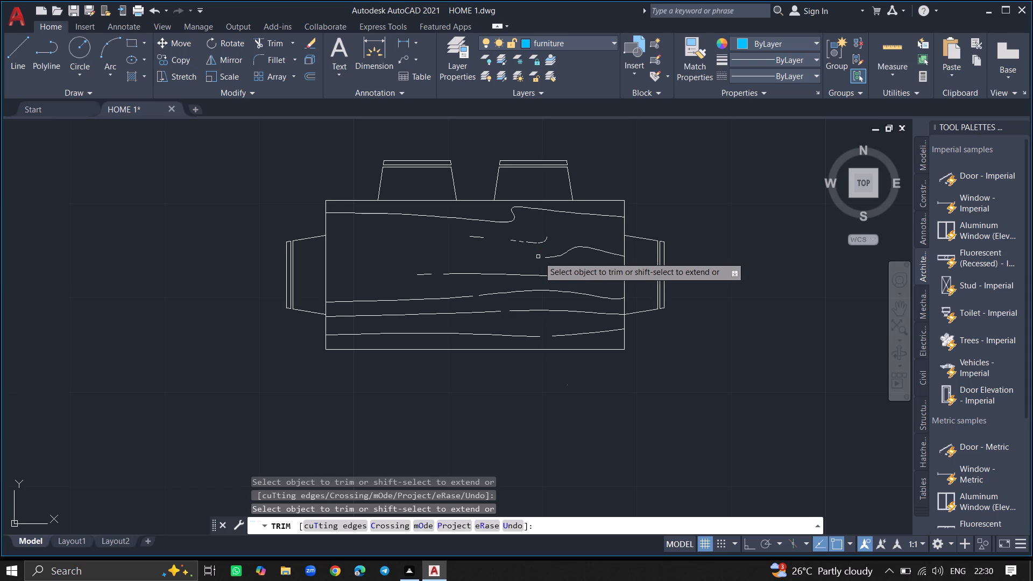
left_click(549, 258)
left_click(553, 258)
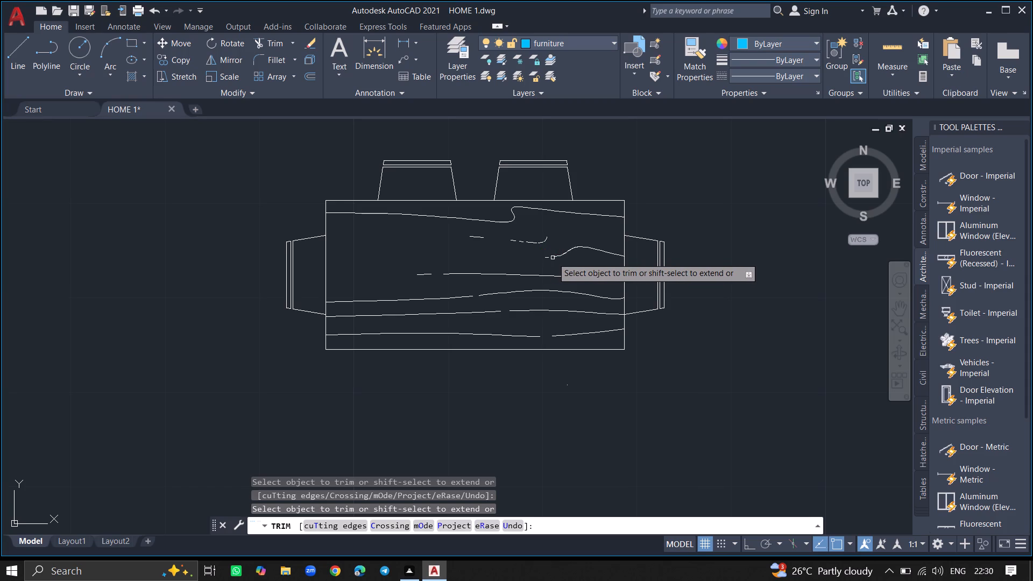
left_click(560, 256)
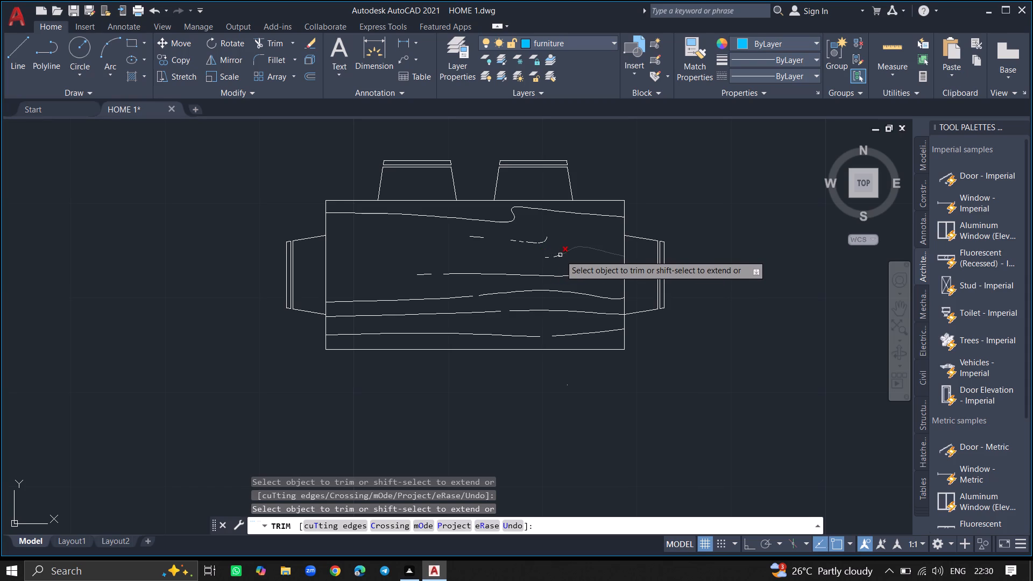
left_click(560, 254)
left_click(556, 254)
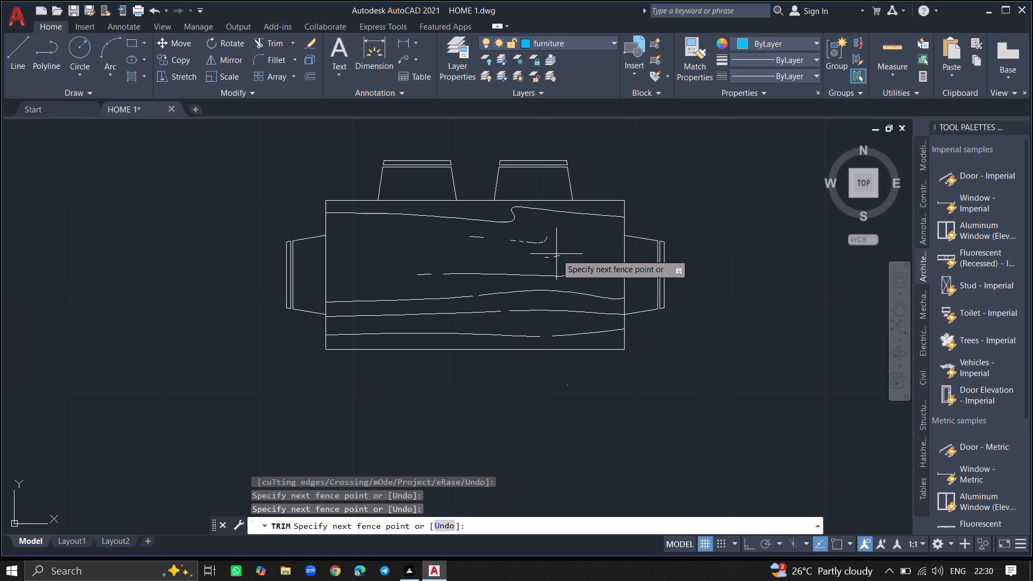
left_click(548, 257)
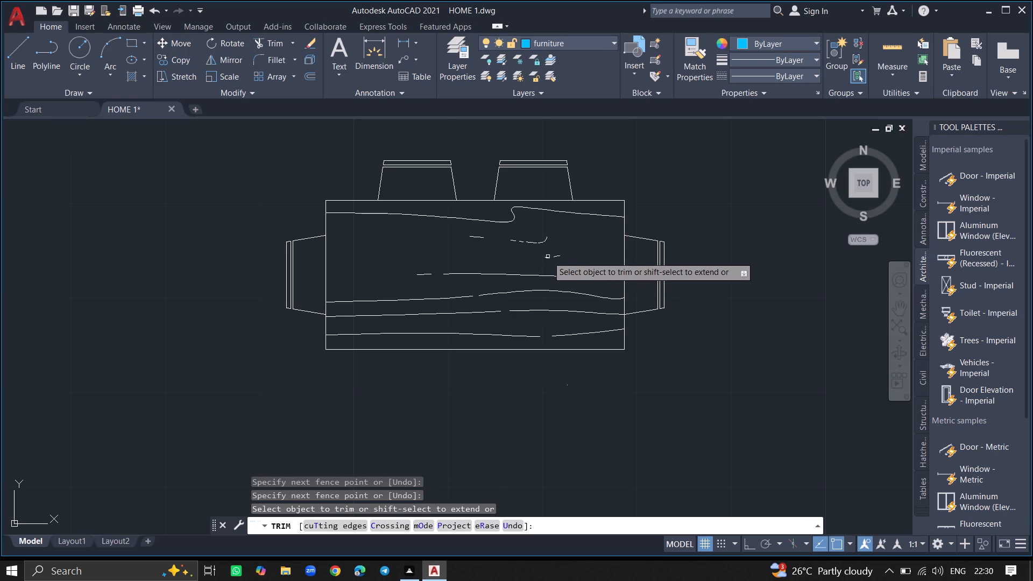
left_click(548, 257)
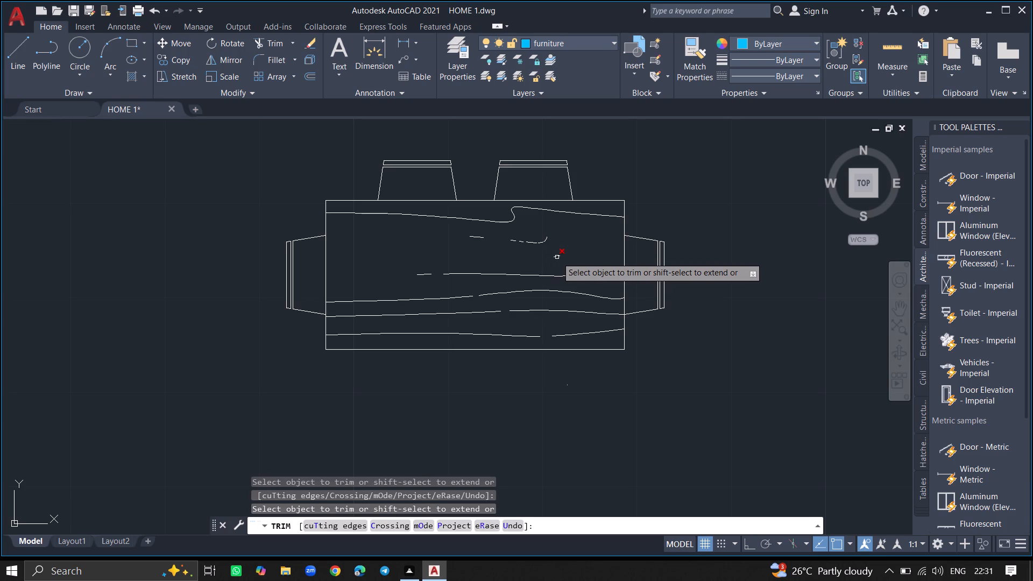
left_click(557, 257)
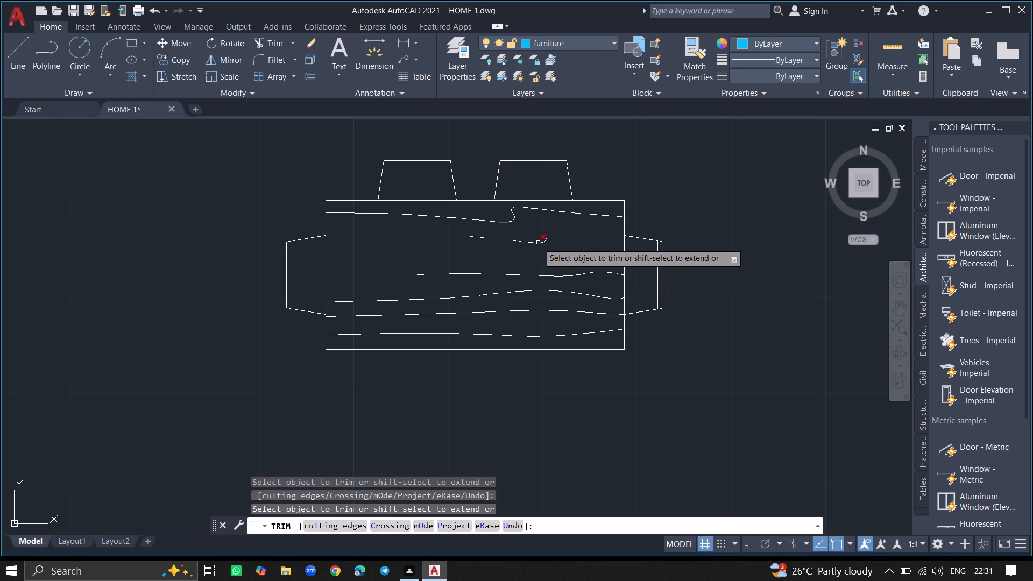
Trim away the short dashes and small curved piece just below the top wood-grain line, around the tabletop's middle.
left_click(538, 243)
left_click(534, 243)
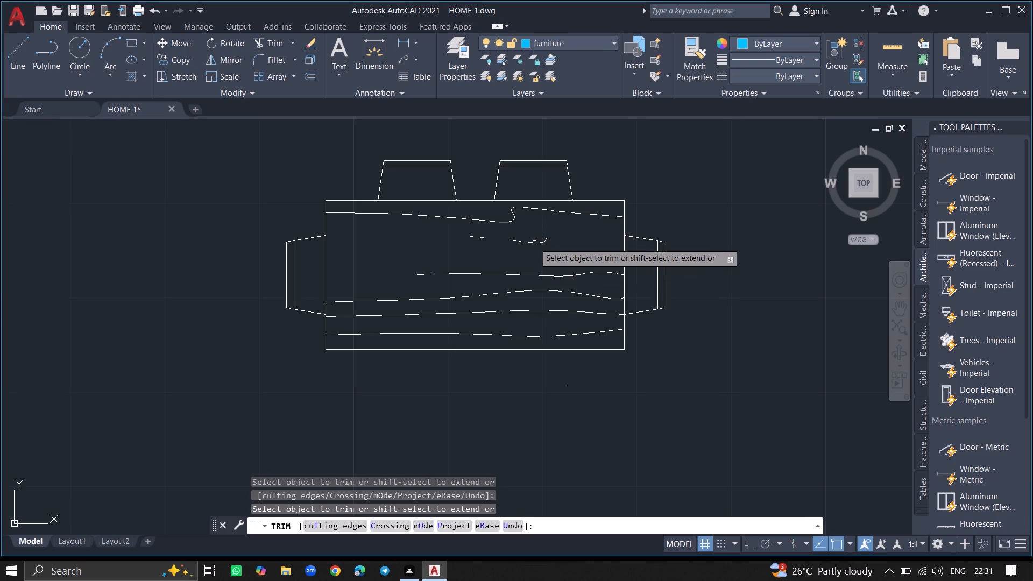
left_click(532, 242)
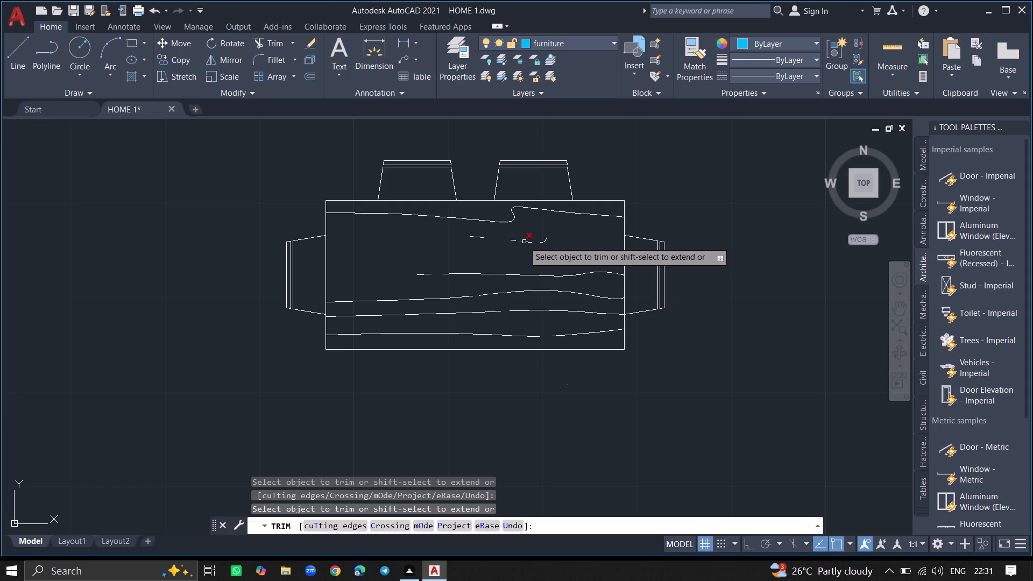
left_click(524, 242)
left_click(512, 240)
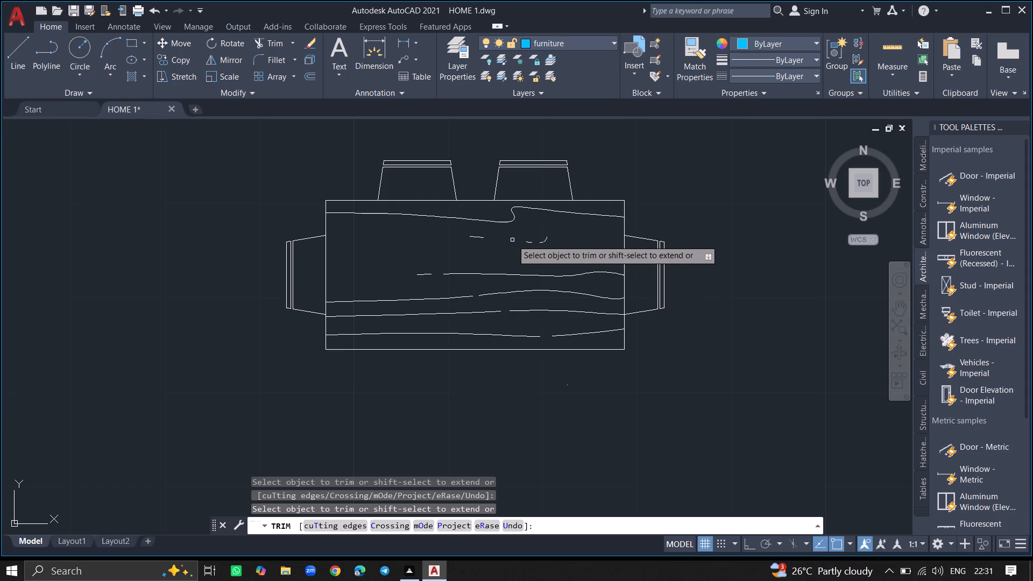
left_click(528, 242)
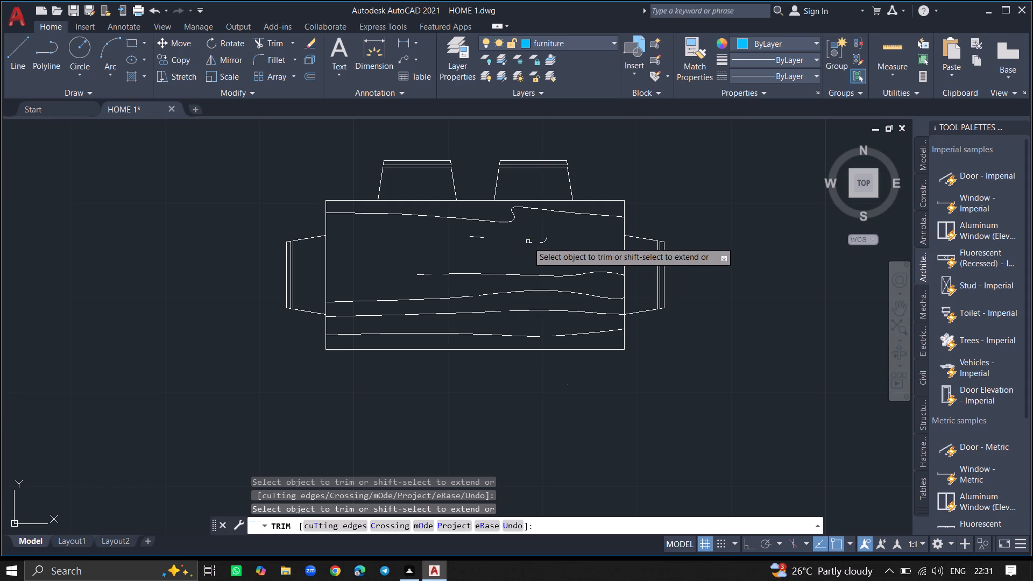
left_click(543, 239)
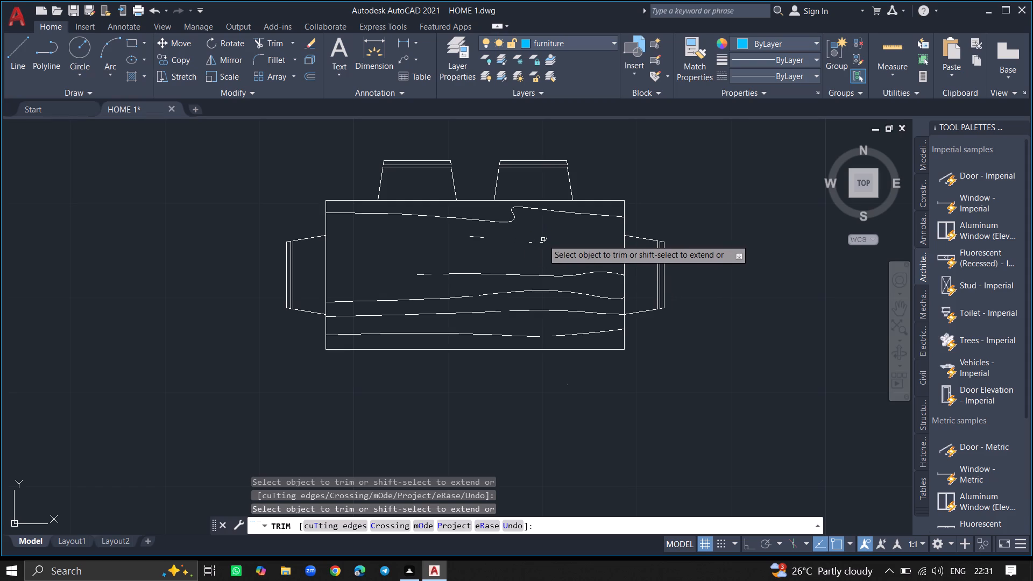
left_click(543, 243)
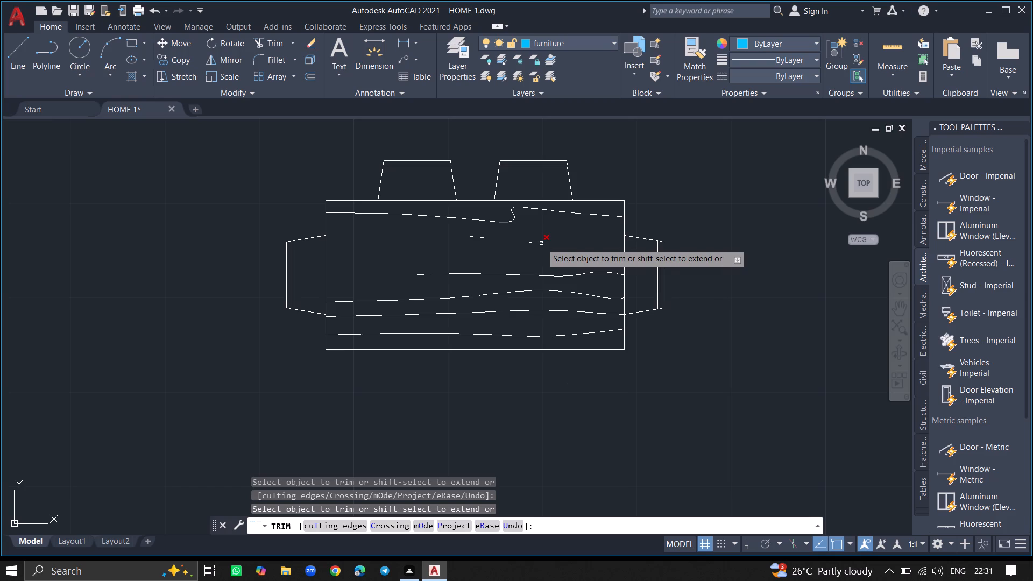
left_click(541, 243)
left_click(532, 243)
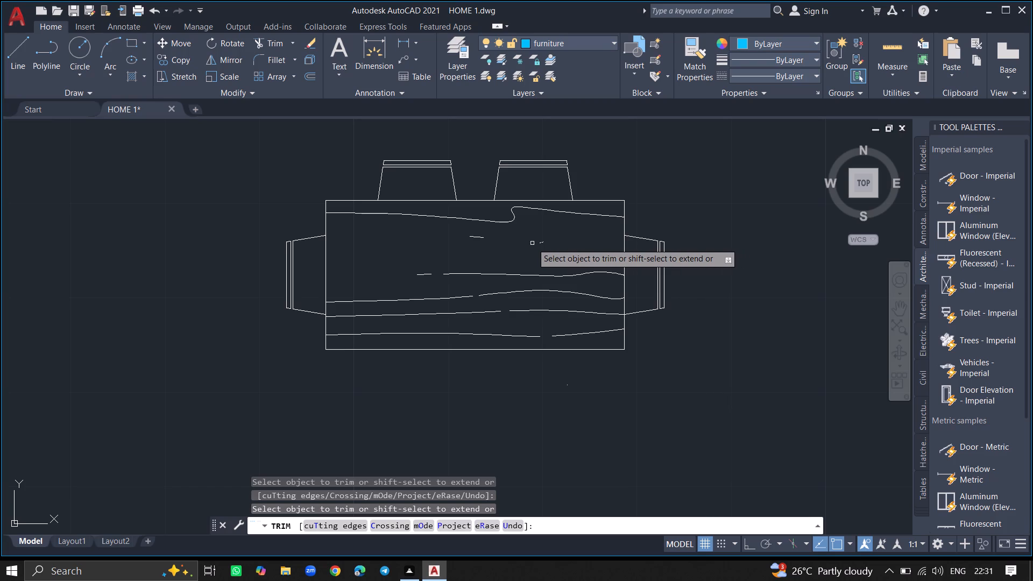
left_click(541, 243)
left_click(541, 243)
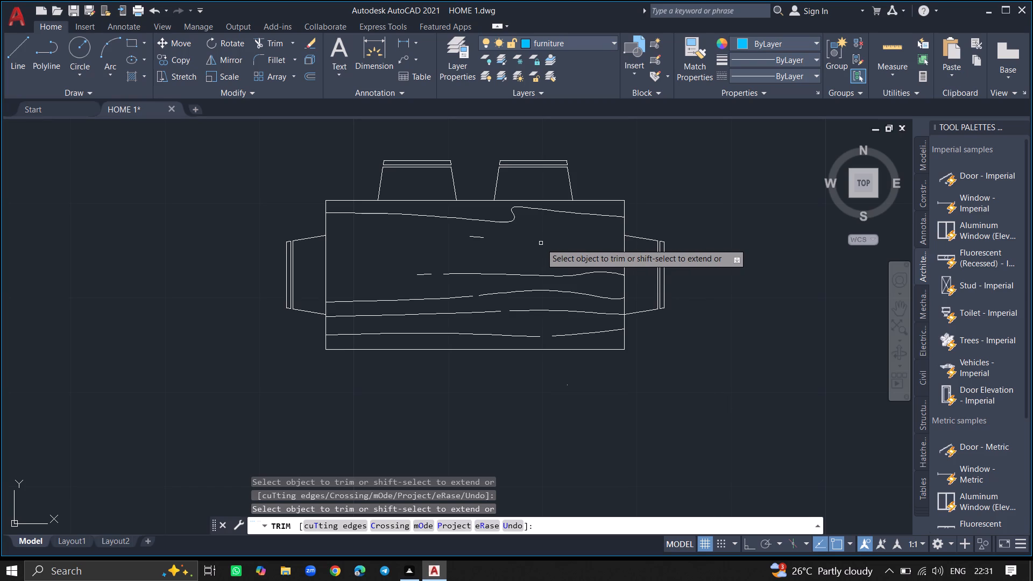
left_click(475, 237)
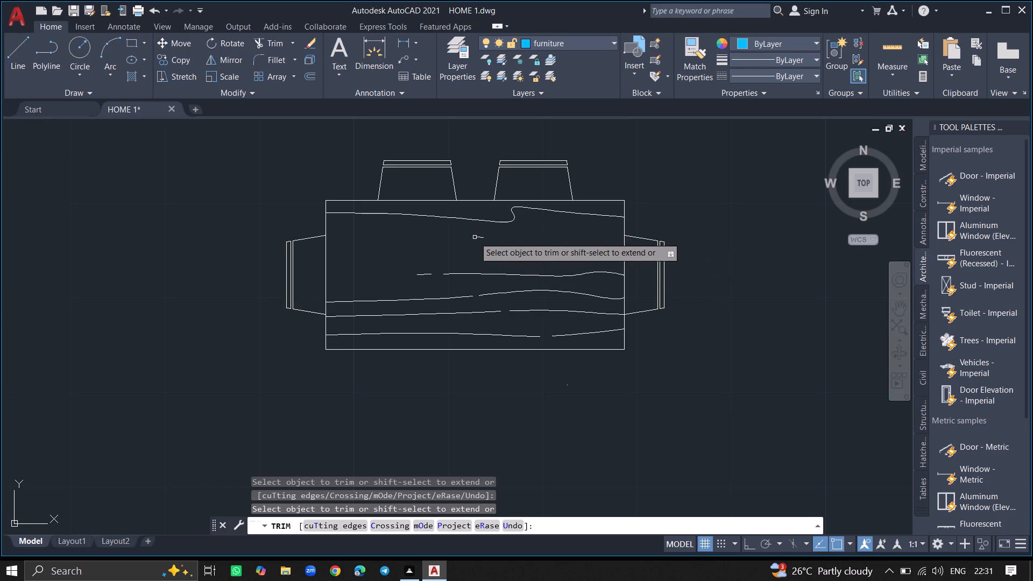
left_click(477, 238)
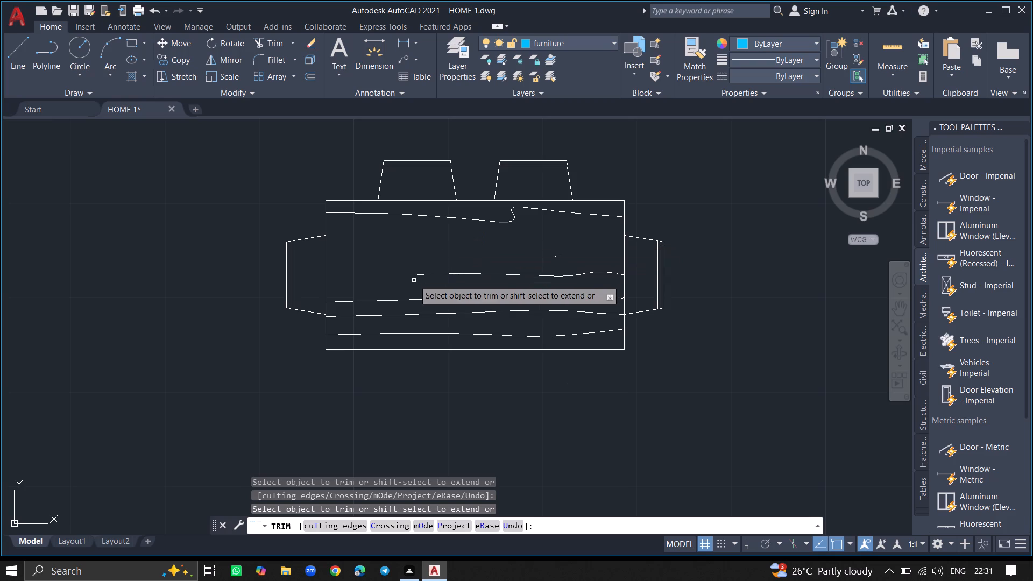
Trim away the leftmost dash of the second remaining wood-grain line from the top and cut a small gap near its new left end.
left_click(422, 274)
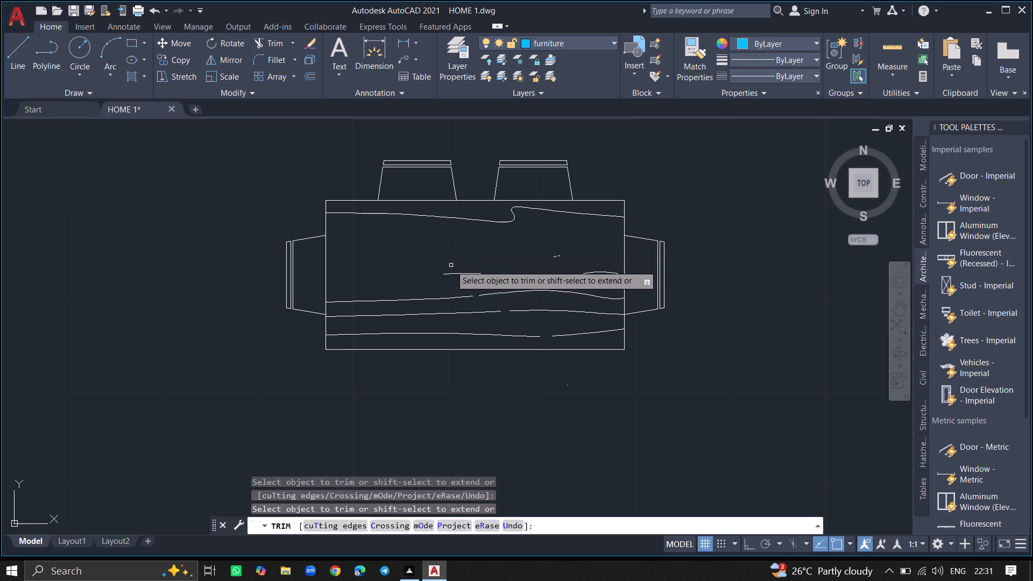
left_click(458, 272)
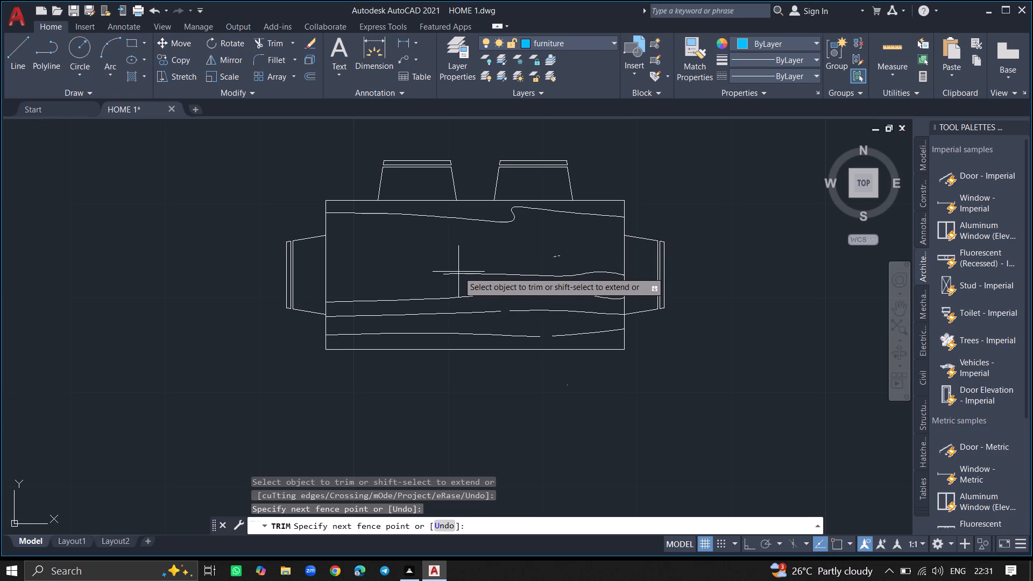
left_click(489, 309)
left_click(462, 303)
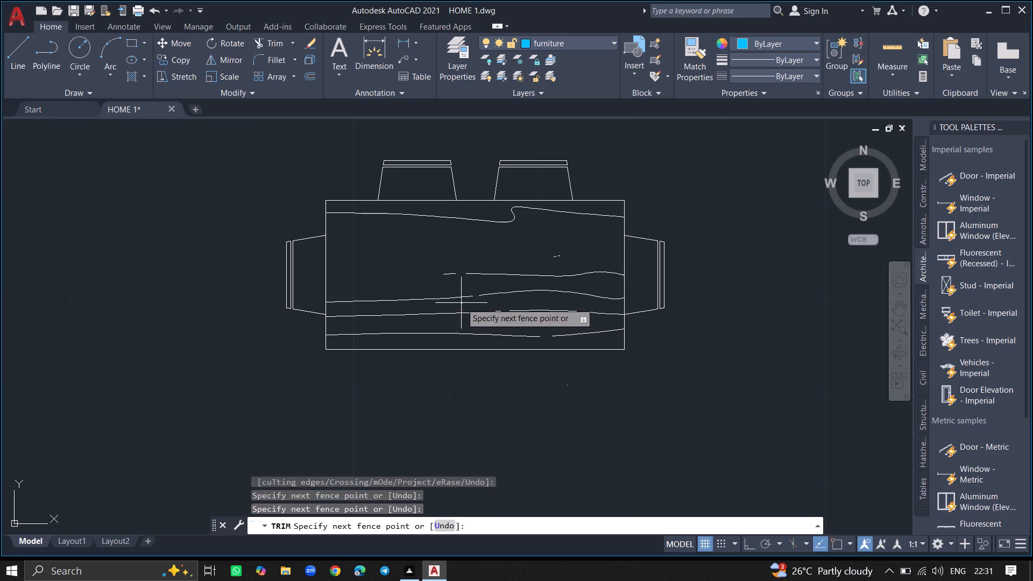
left_click(406, 311)
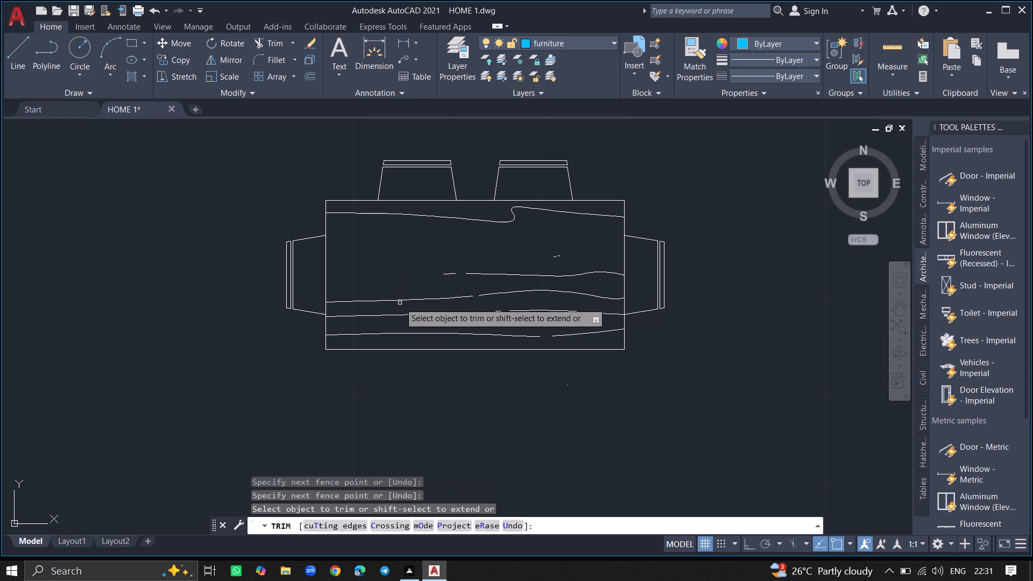
Trim away the left-end portions of the two wood-grain lines directly above the lowest one, up to the tabletop's left edge.
left_click(400, 303)
left_click(388, 295)
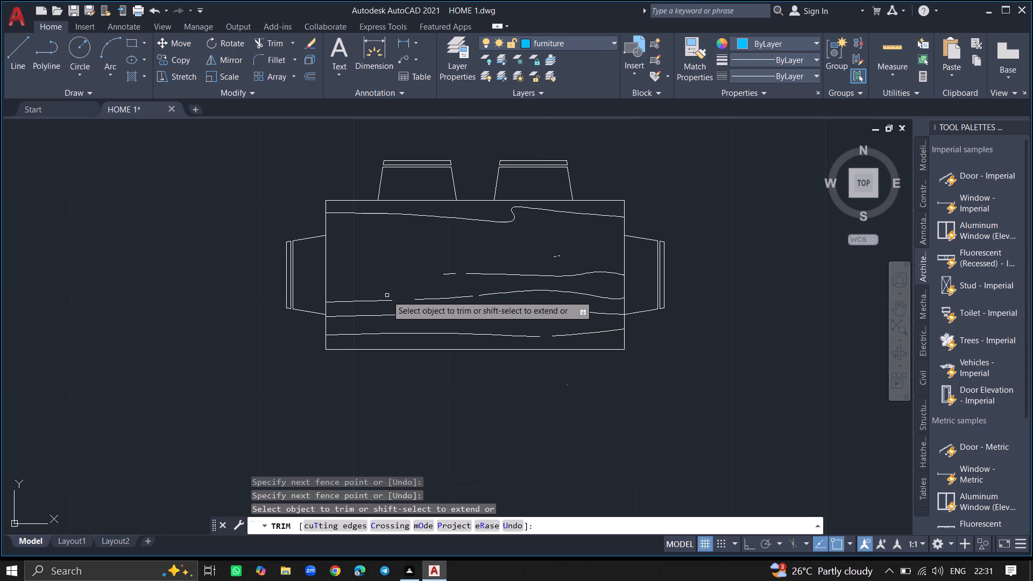
left_click(386, 295)
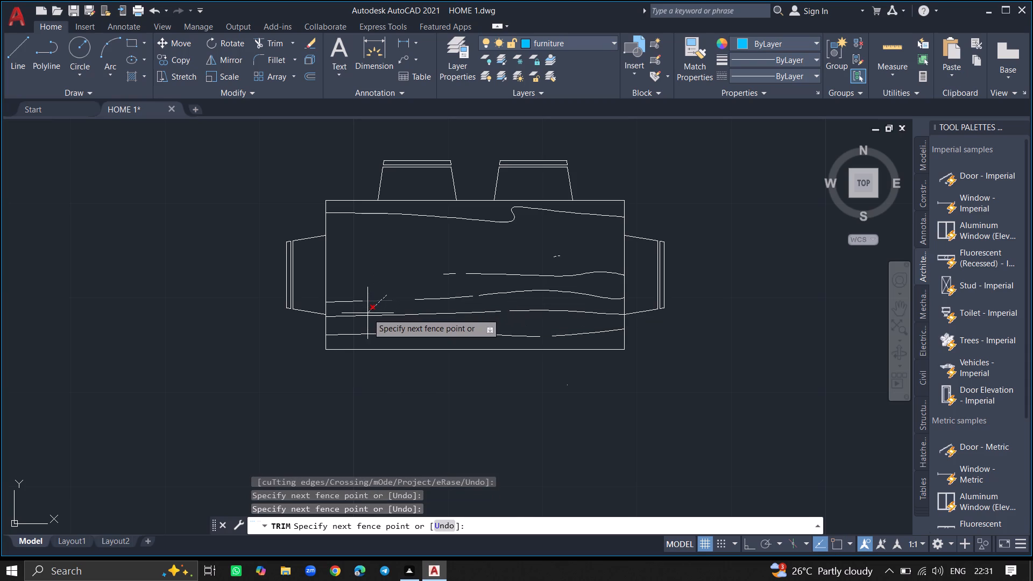
left_click(367, 313)
left_click(367, 313)
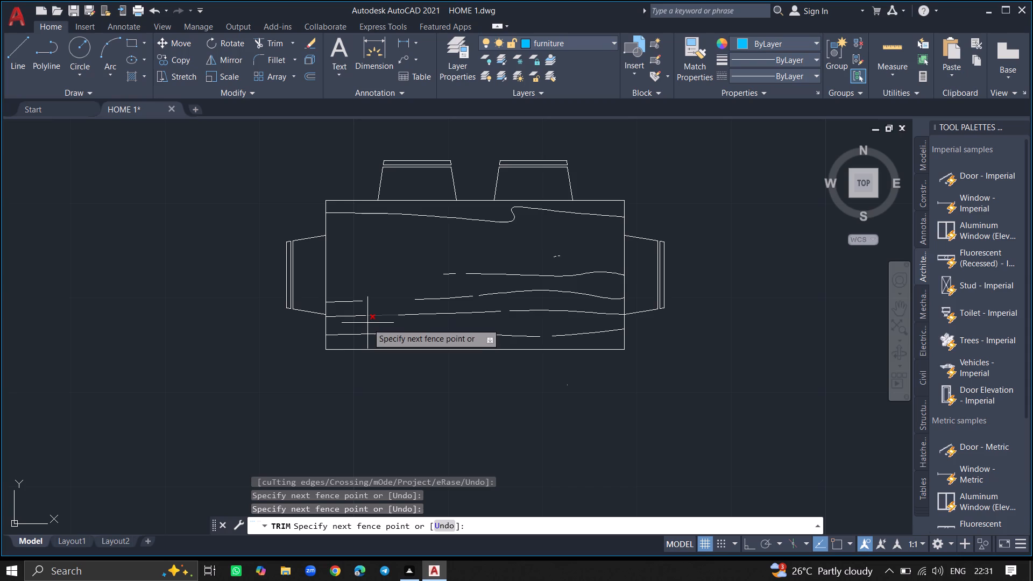
left_click(369, 329)
left_click(352, 329)
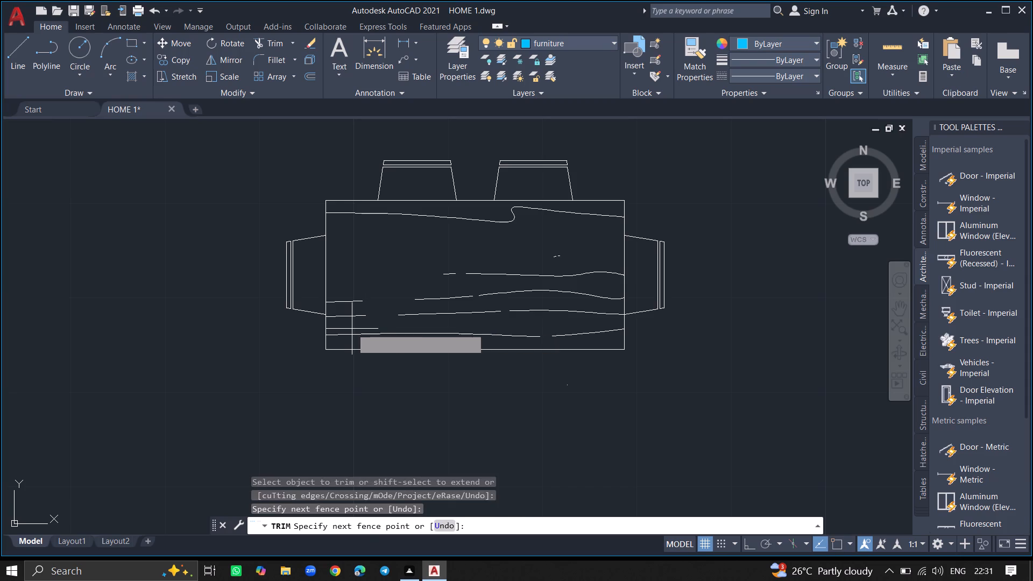
left_click(346, 296)
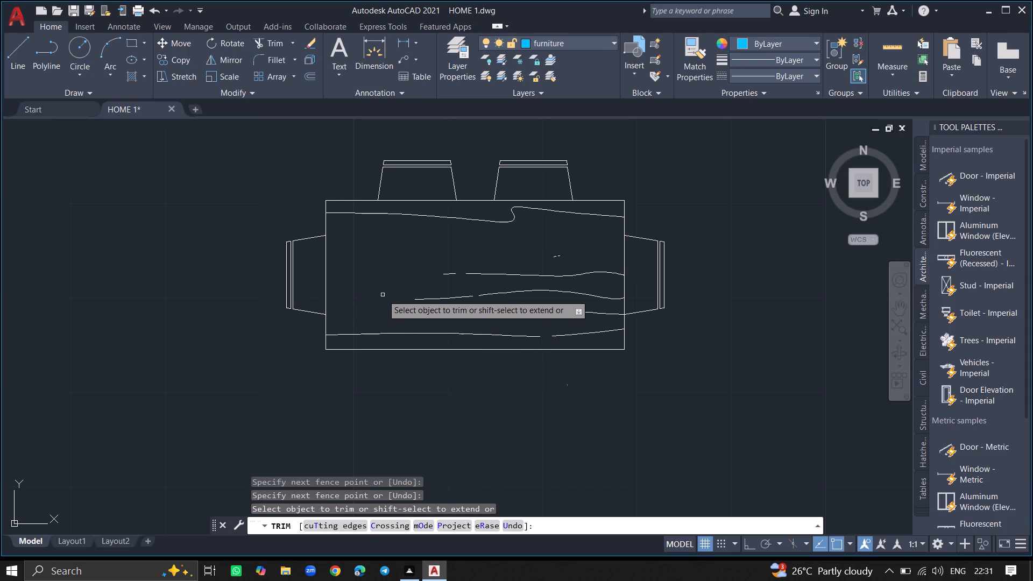
Cut a diagonal run of gaps across the three wood-grain lines above the lowest one, near the tabletop's middle.
left_click(490, 266)
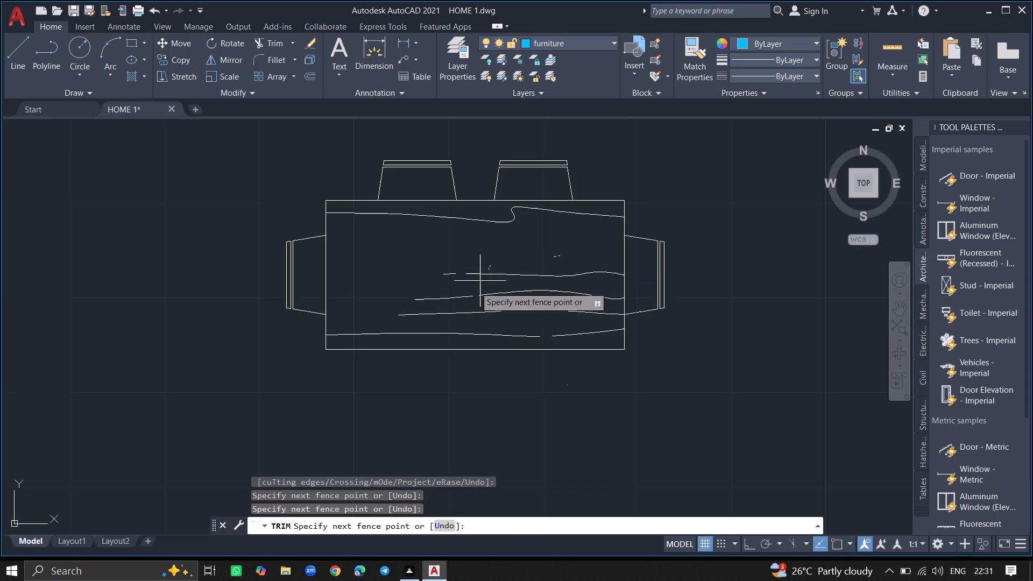
left_click(448, 329)
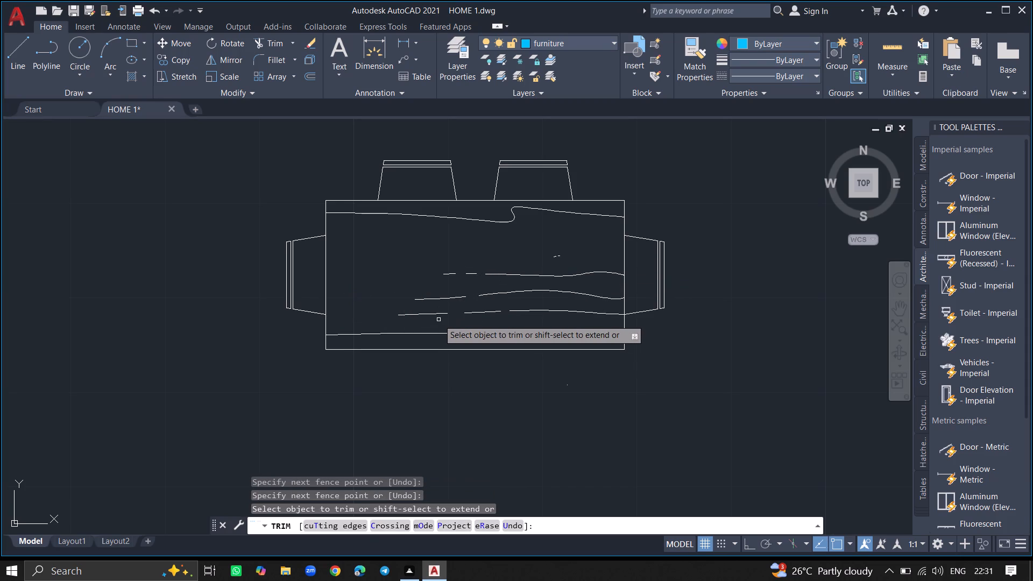
Trim away the leftmost pieces of the two wood-grain lines directly above the lowest one, up to near the tabletop's middle.
left_click(438, 320)
left_click(435, 282)
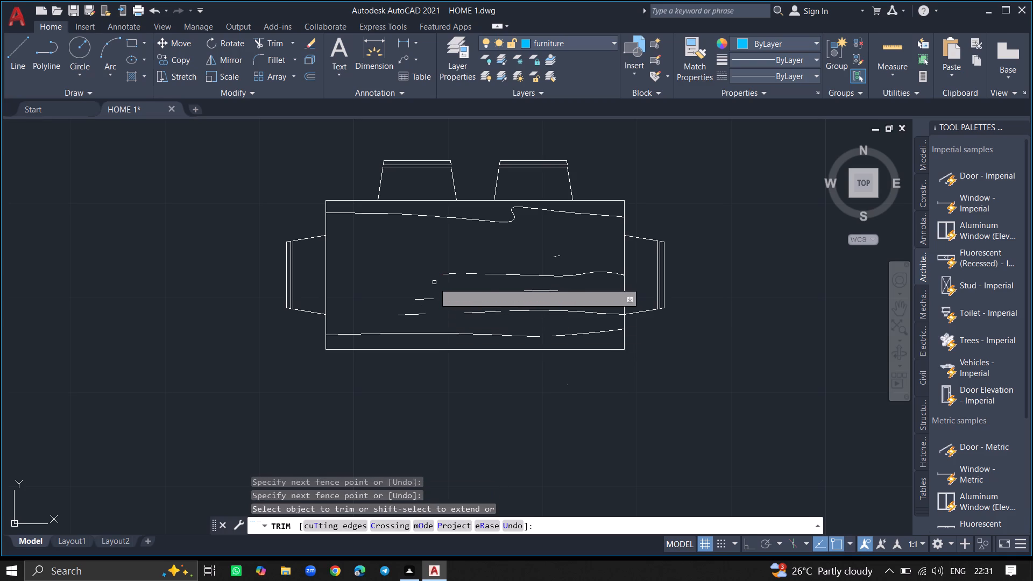
left_click(428, 301)
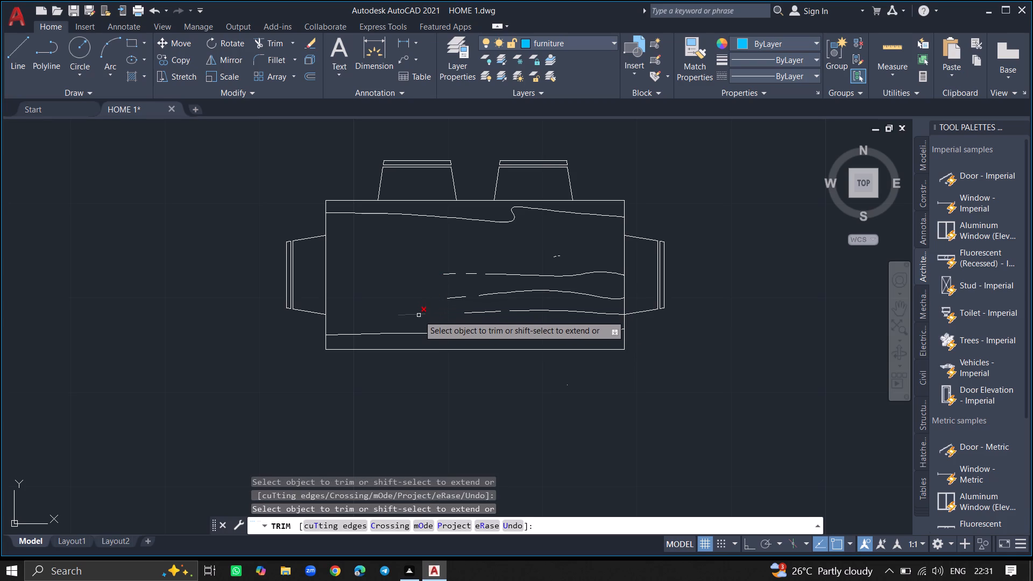
left_click(419, 316)
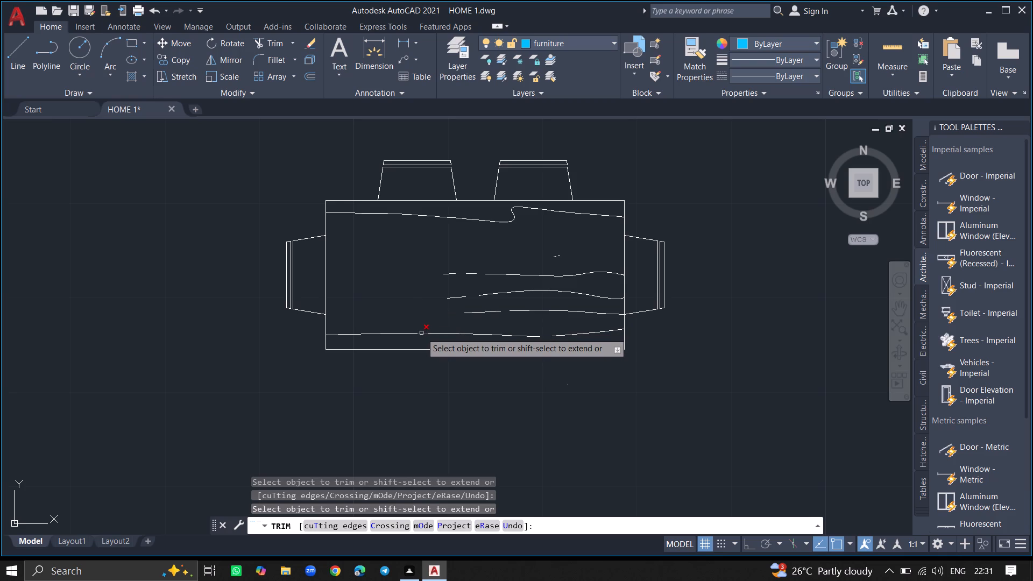
Trim away the left-end portion of the lowest wood-grain line, up to the tabletop's left edge, including the leftover dash.
left_click(421, 333)
left_click(416, 333)
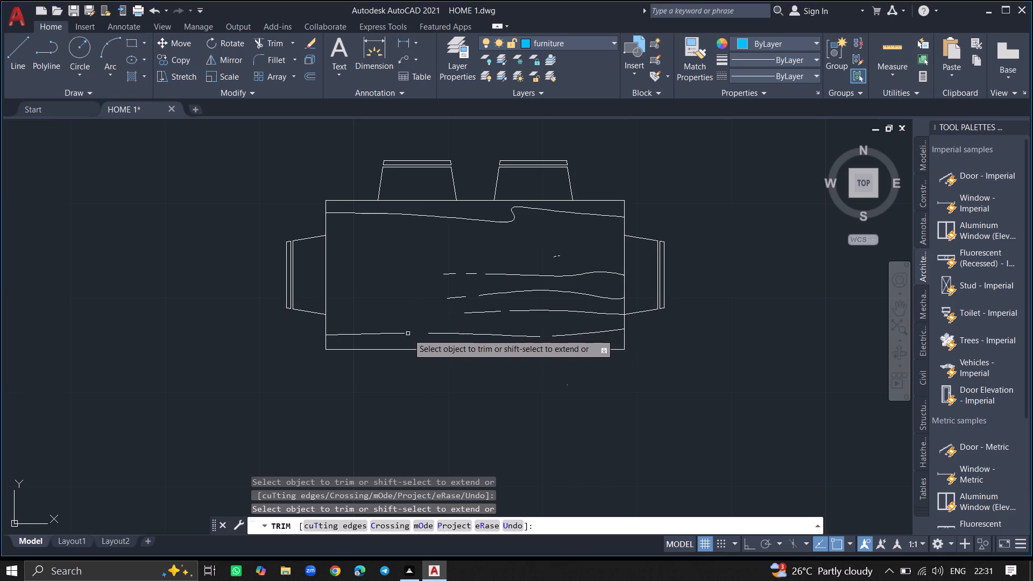
left_click(379, 335)
left_click(371, 335)
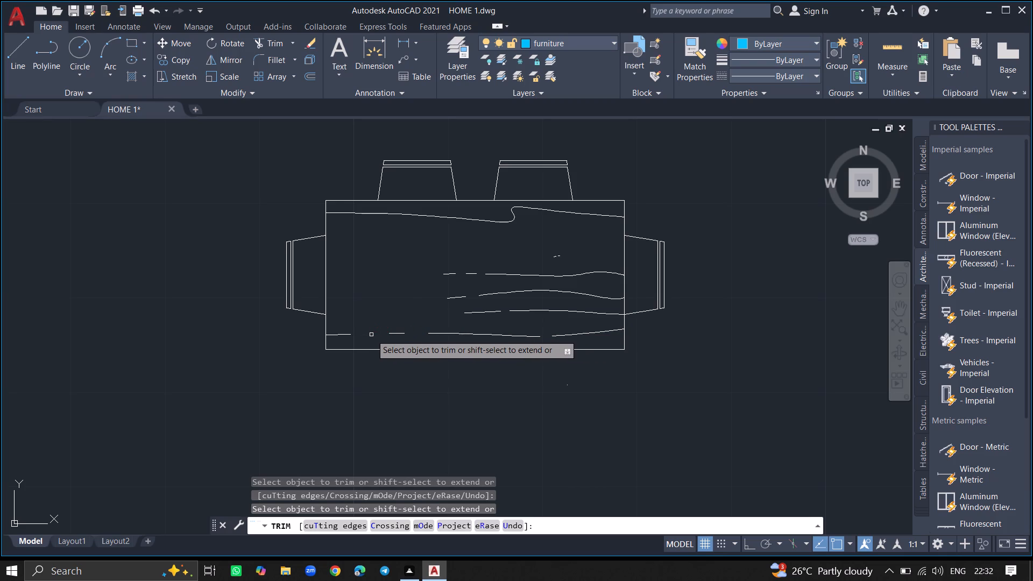
left_click(347, 335)
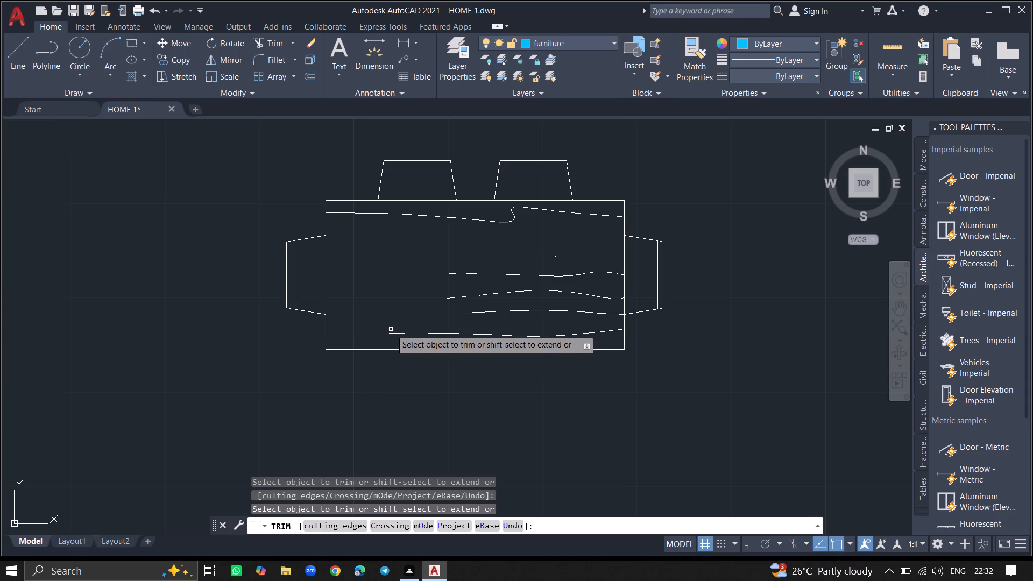
left_click(392, 333)
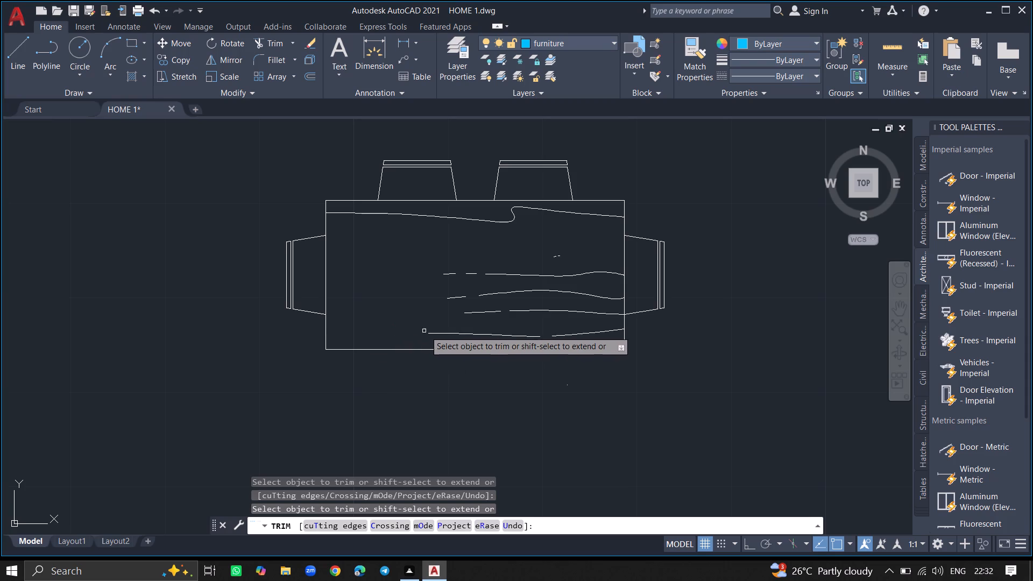
Shorten the lowest wood-grain line further toward the tabletop's middle, leaving one short separate dash at its left end.
left_click(442, 332)
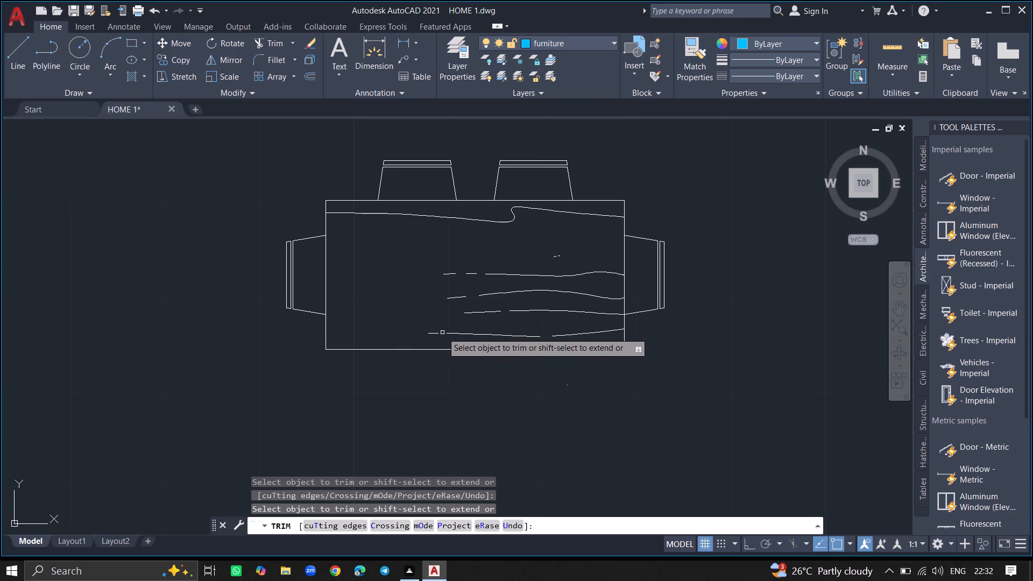
left_click(438, 332)
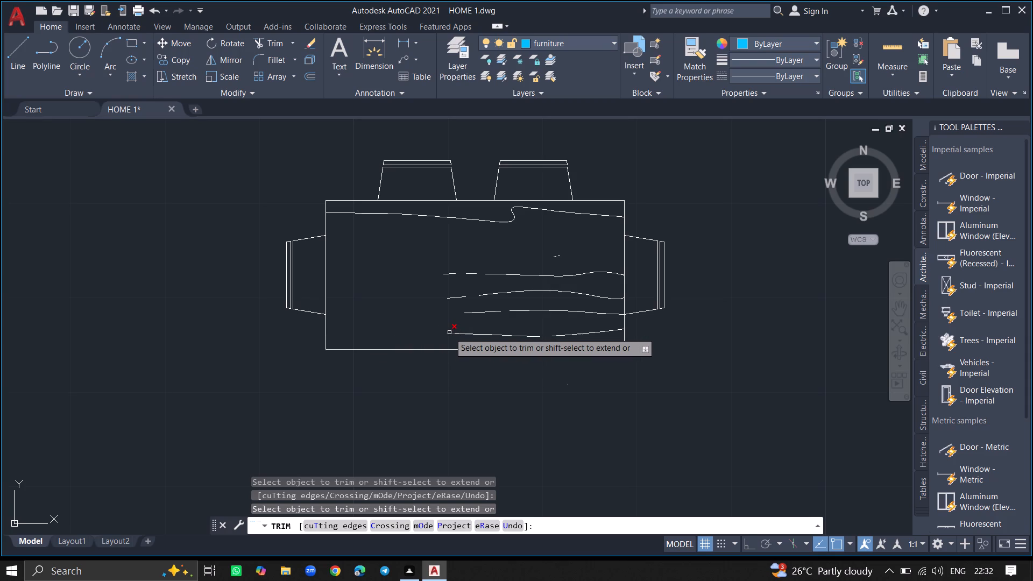
left_click(455, 335)
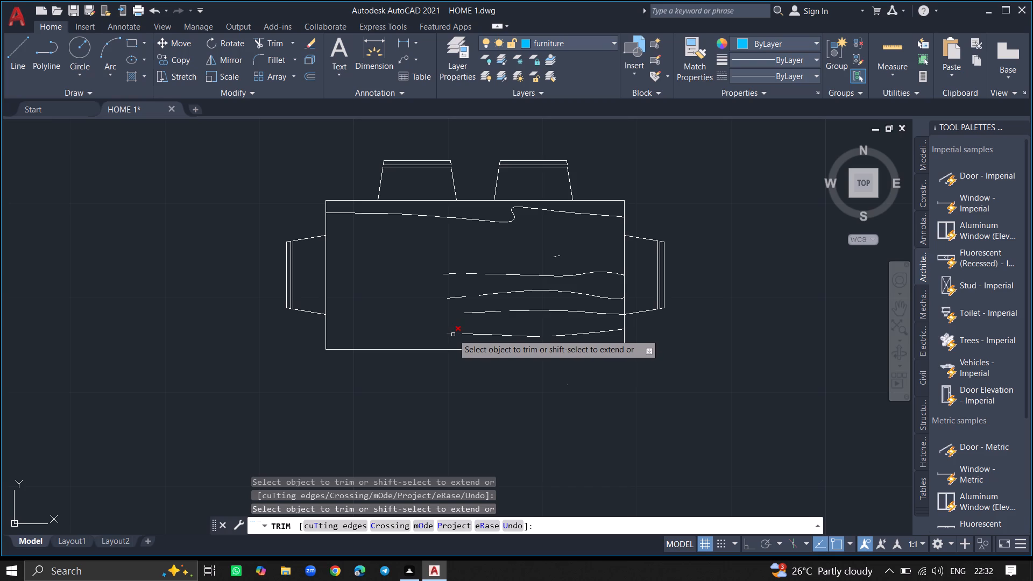
left_click(453, 334)
left_click(465, 334)
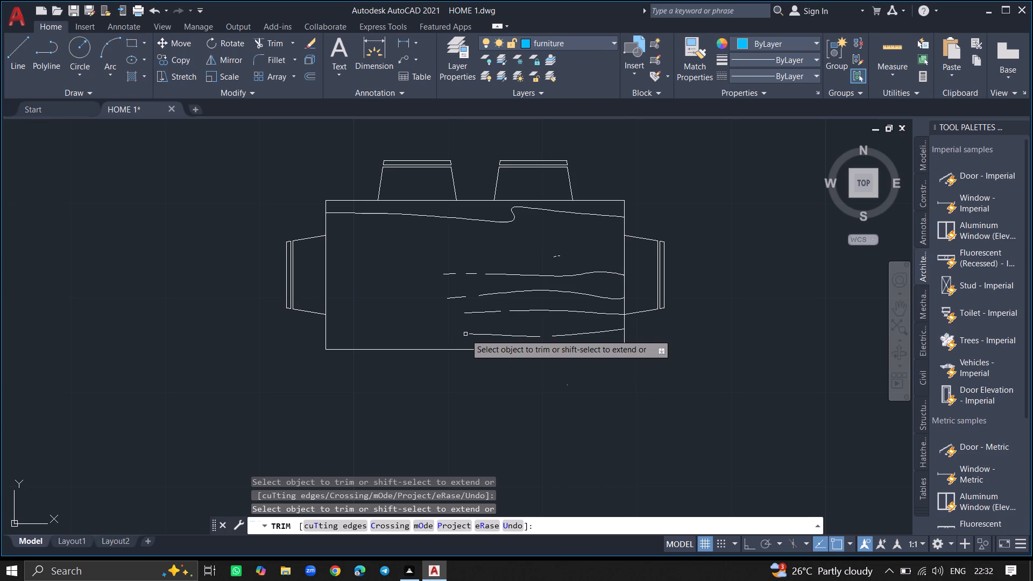
left_click(471, 334)
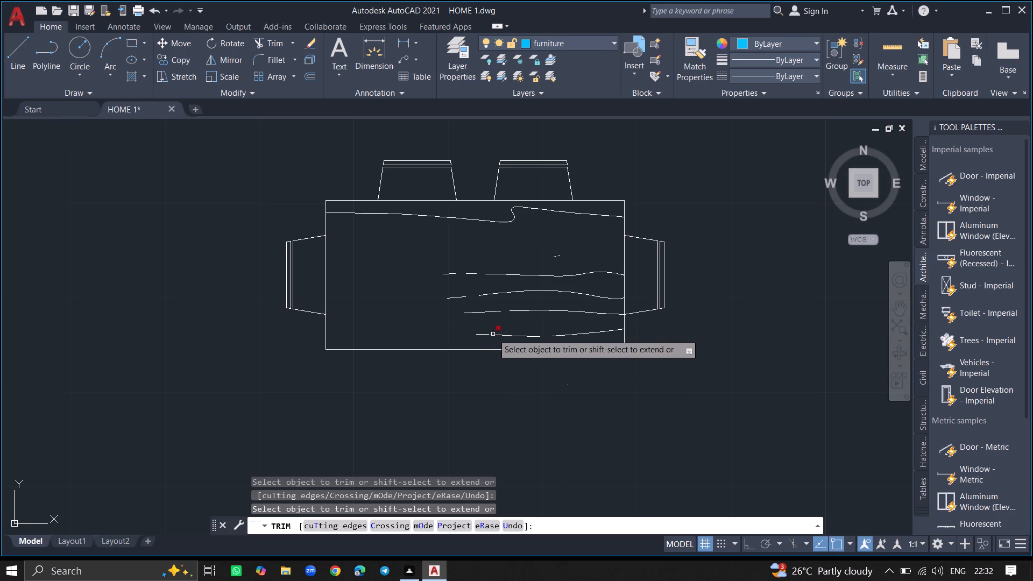
left_click(493, 334)
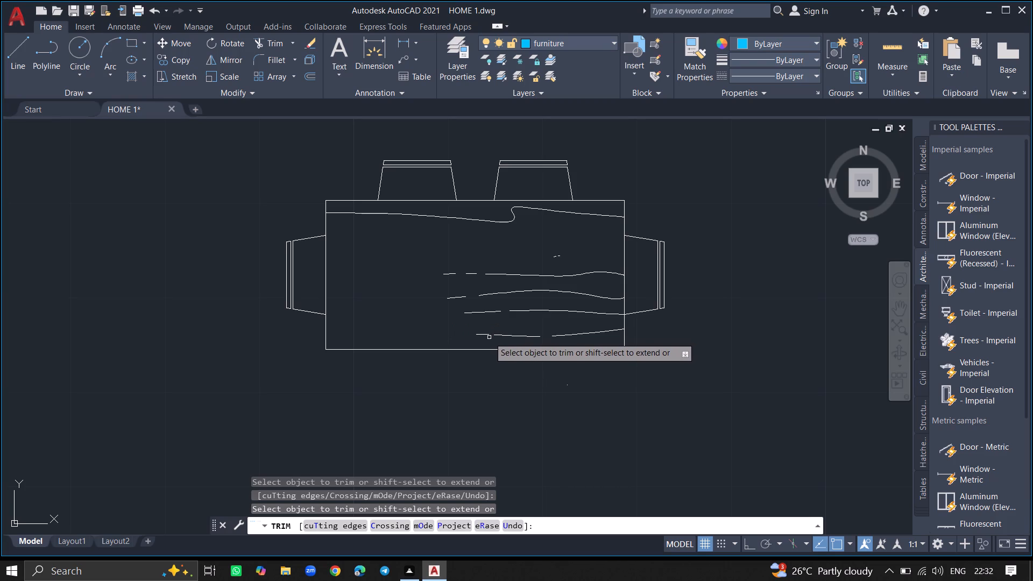
left_click(486, 334)
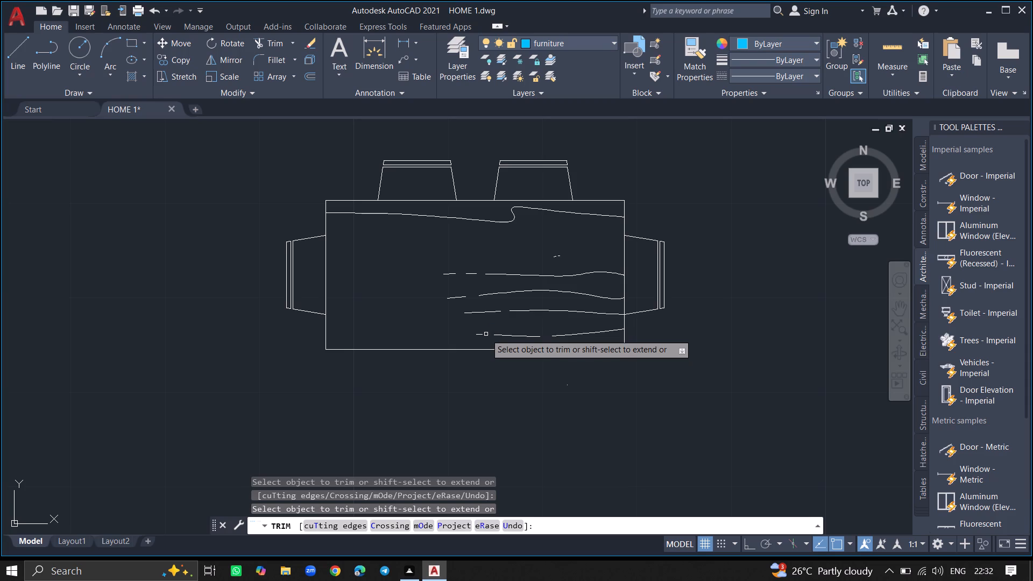
Trim away the short leftover dashes at the left ends of the four lower wood-grain lines.
left_click(483, 332)
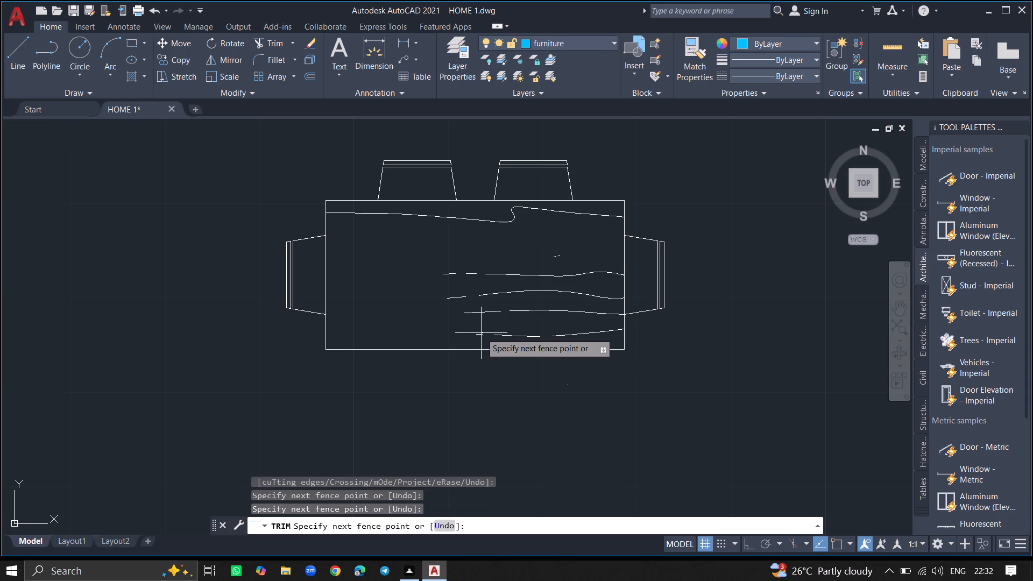
left_click(480, 336)
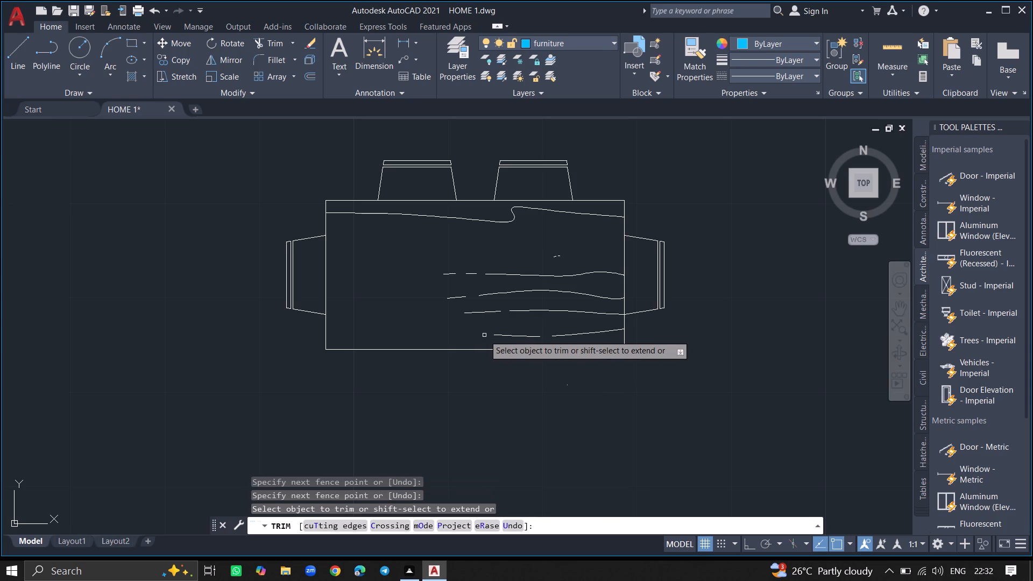
left_click(497, 311)
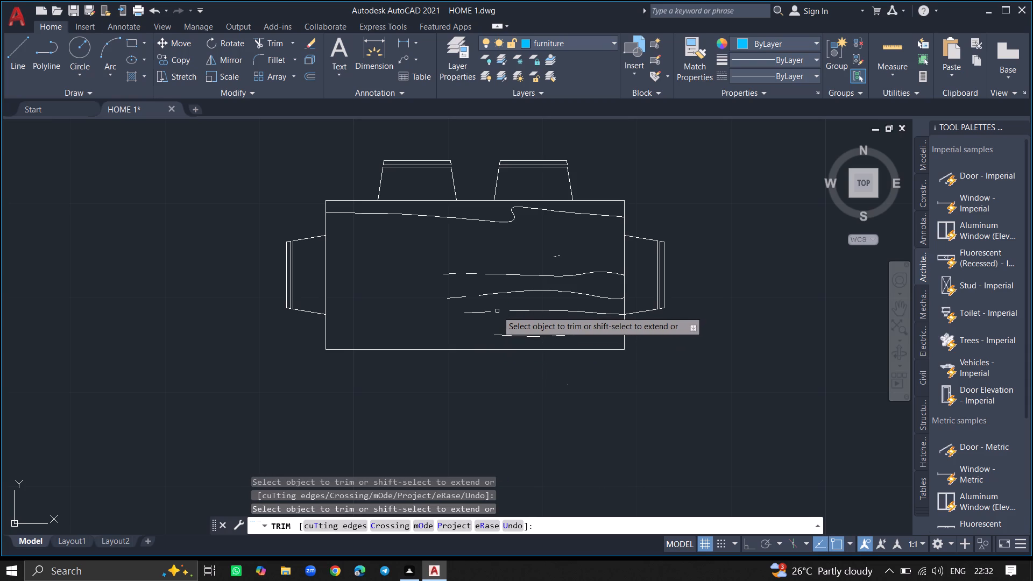
left_click(489, 311)
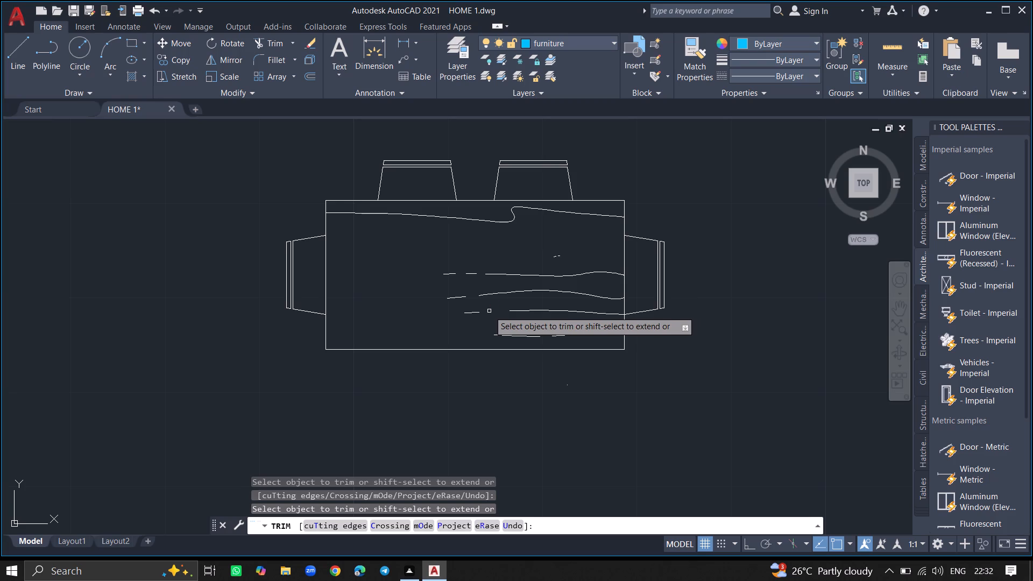
left_click(479, 311)
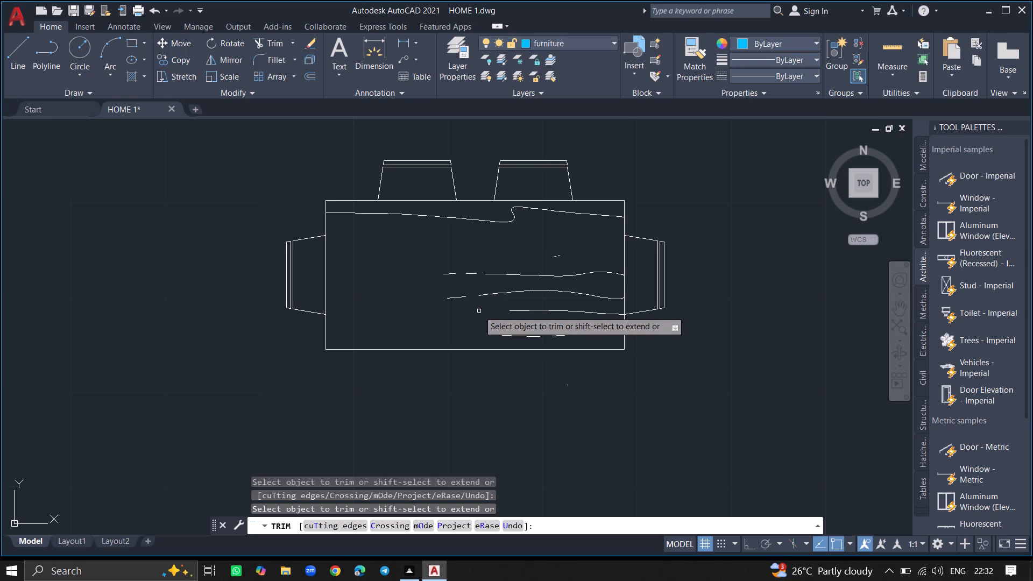
left_click(463, 298)
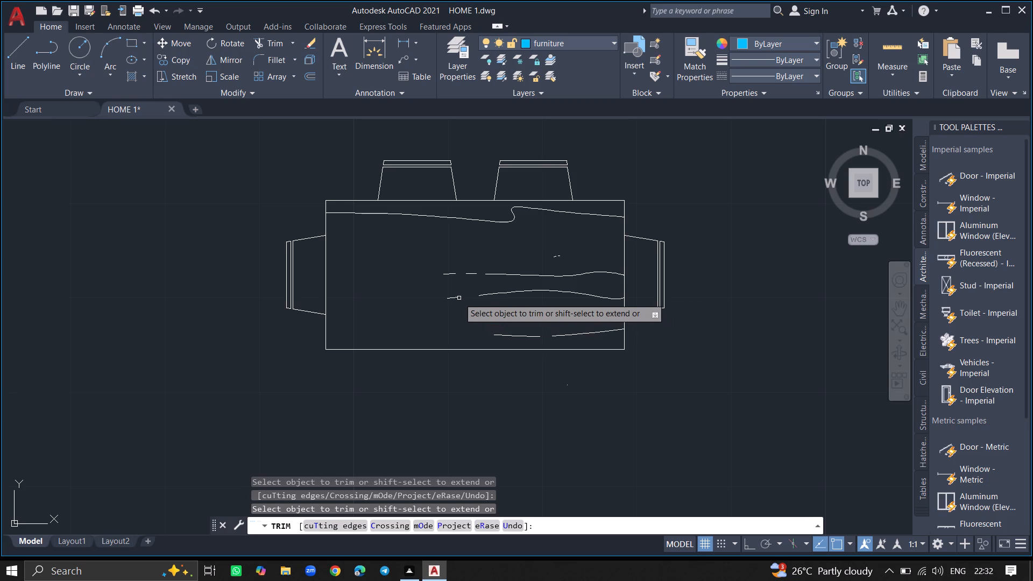
left_click(456, 297)
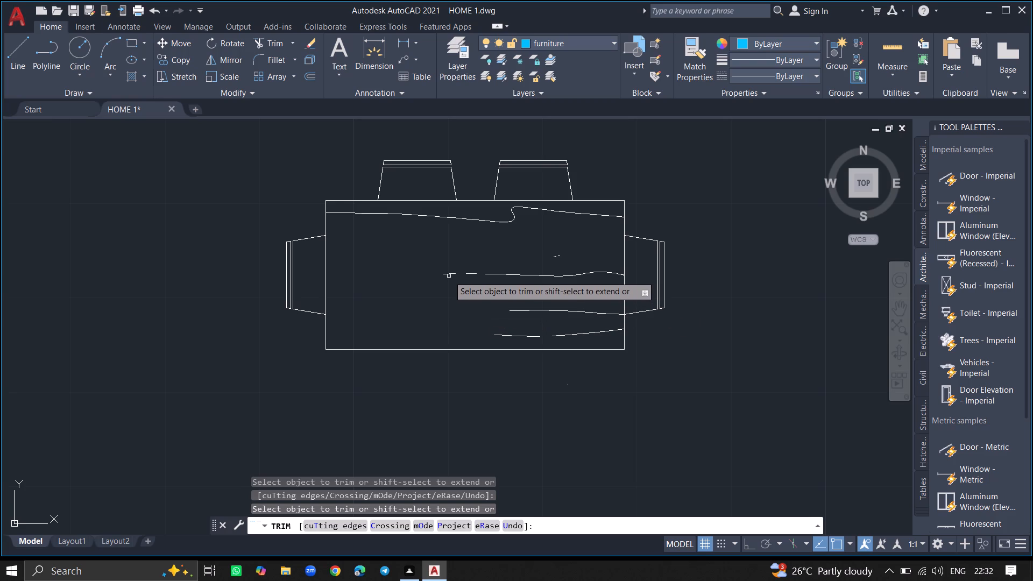
left_click(449, 274)
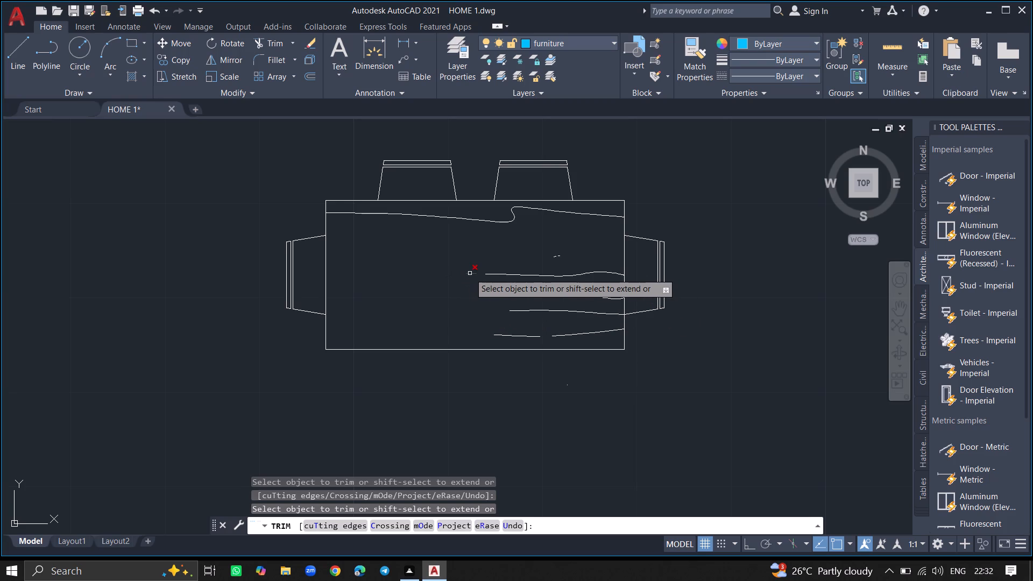
left_click(470, 273)
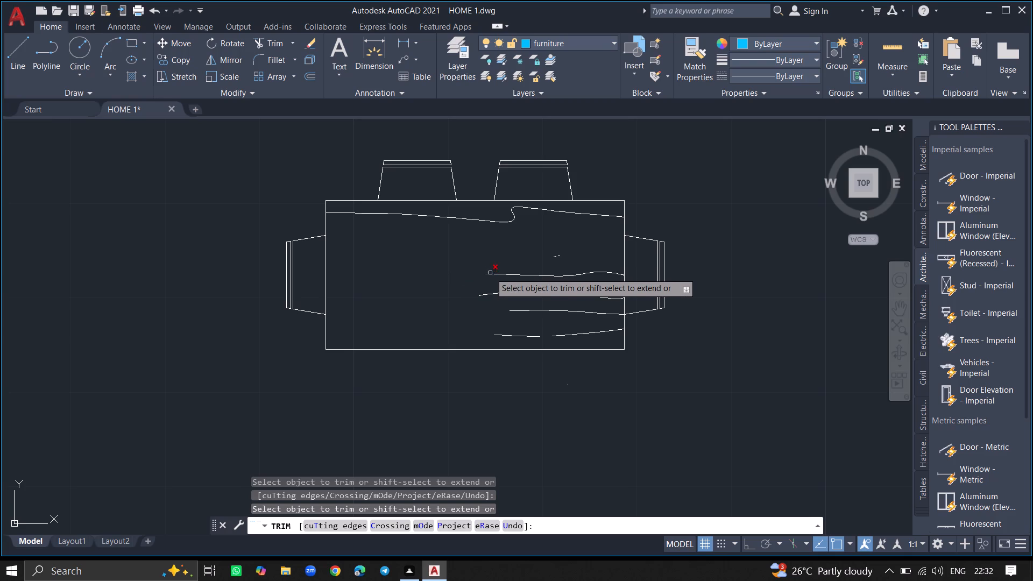
Shorten the upper two of the four lower wood-grain lines from their left ends, roughly in line with the one beneath.
left_click(490, 273)
left_click(503, 275)
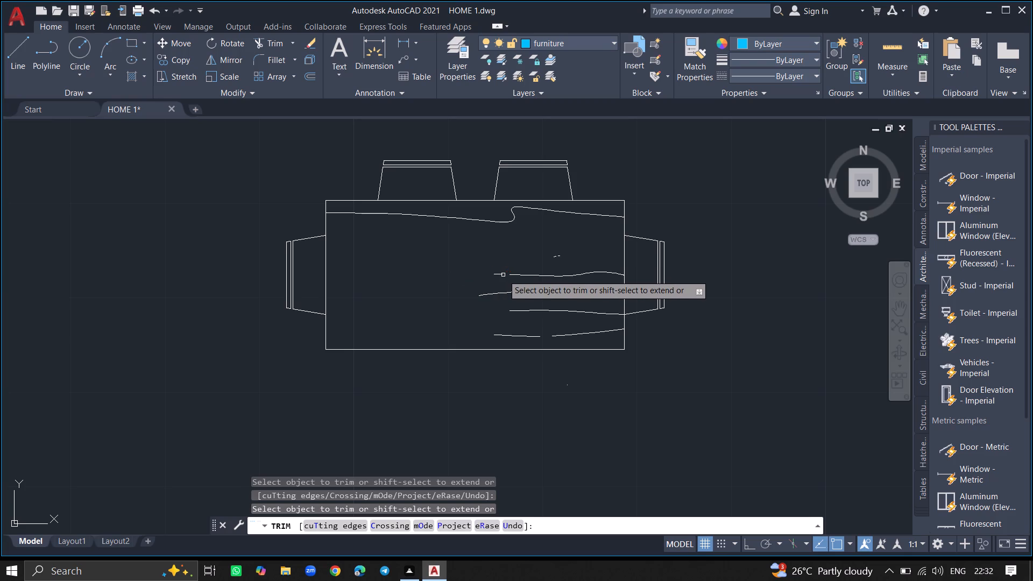
left_click(499, 273)
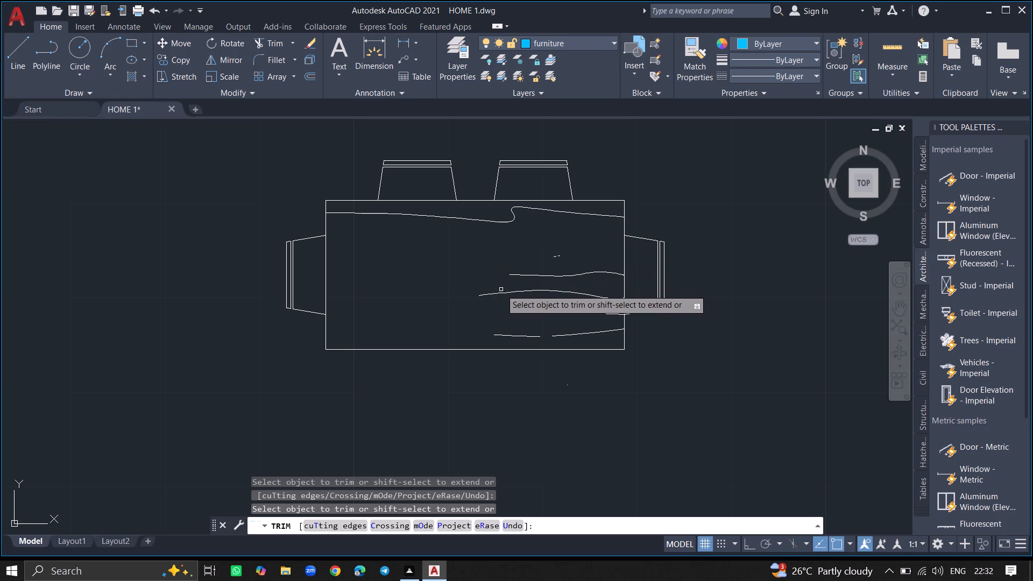
left_click(501, 293)
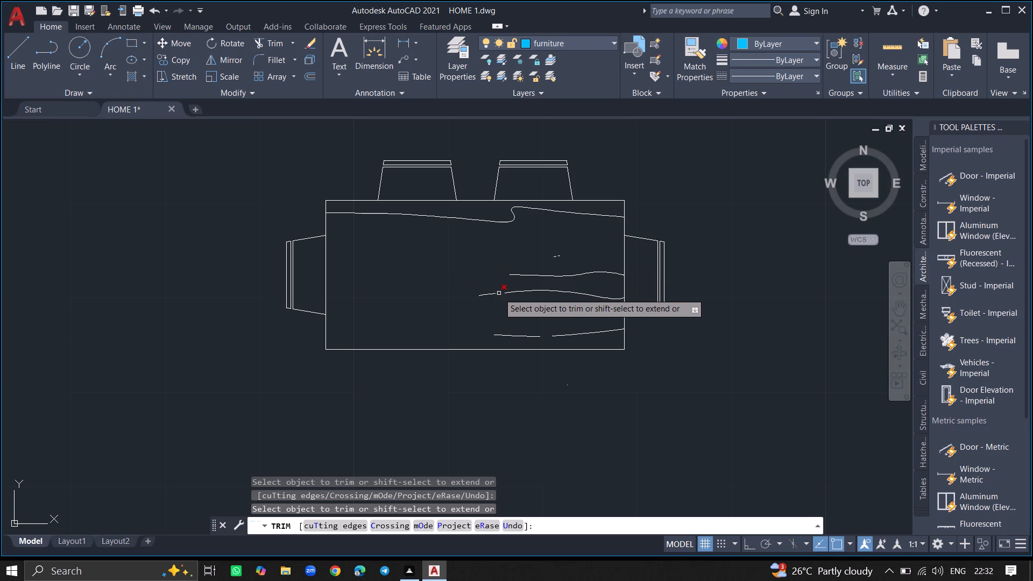
left_click(499, 293)
left_click(492, 293)
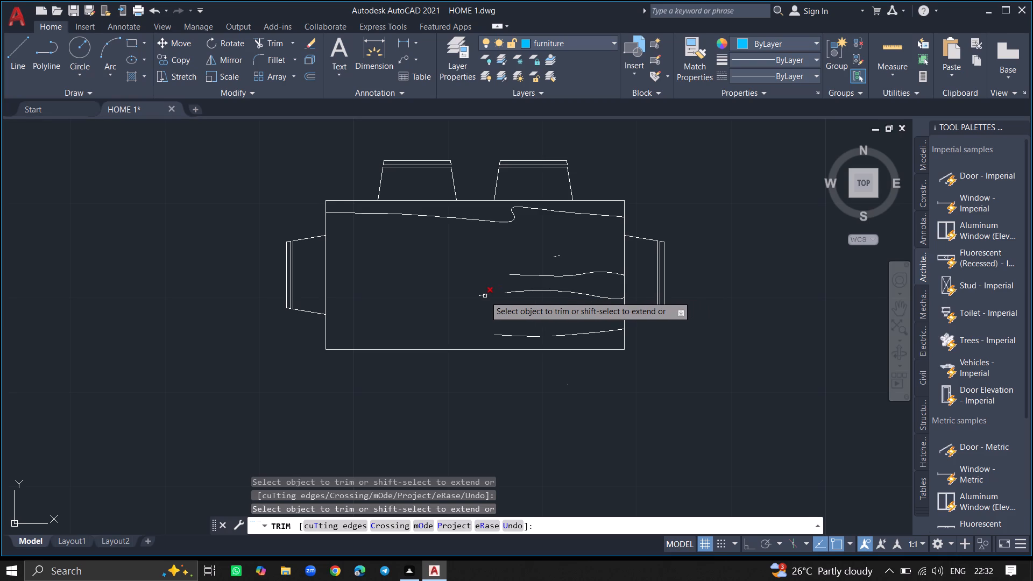
left_click(485, 296)
left_click(481, 296)
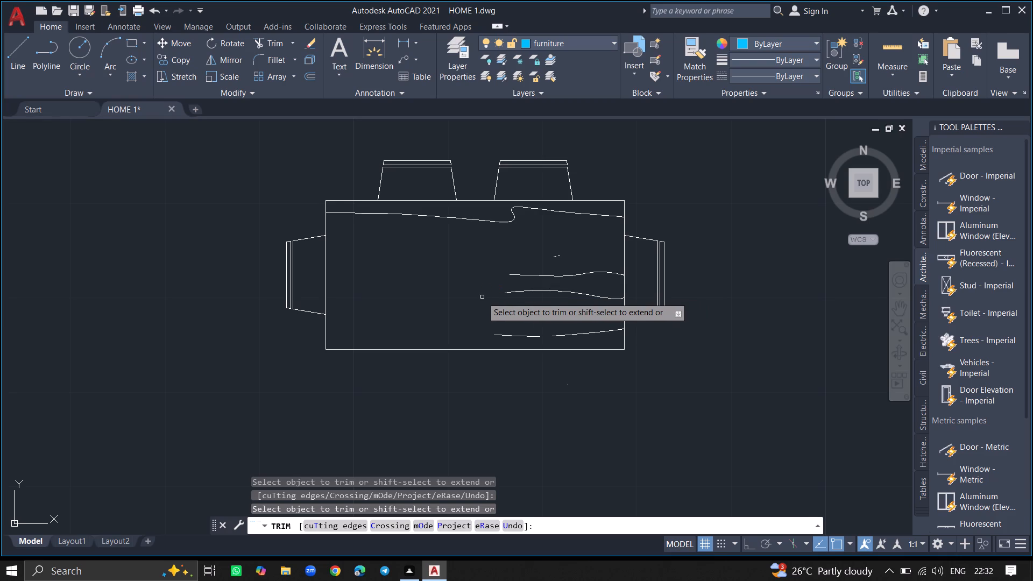
Trim away the separate left piece of the lowest wood-grain line bit by bit, up to the existing gap.
left_click(514, 336)
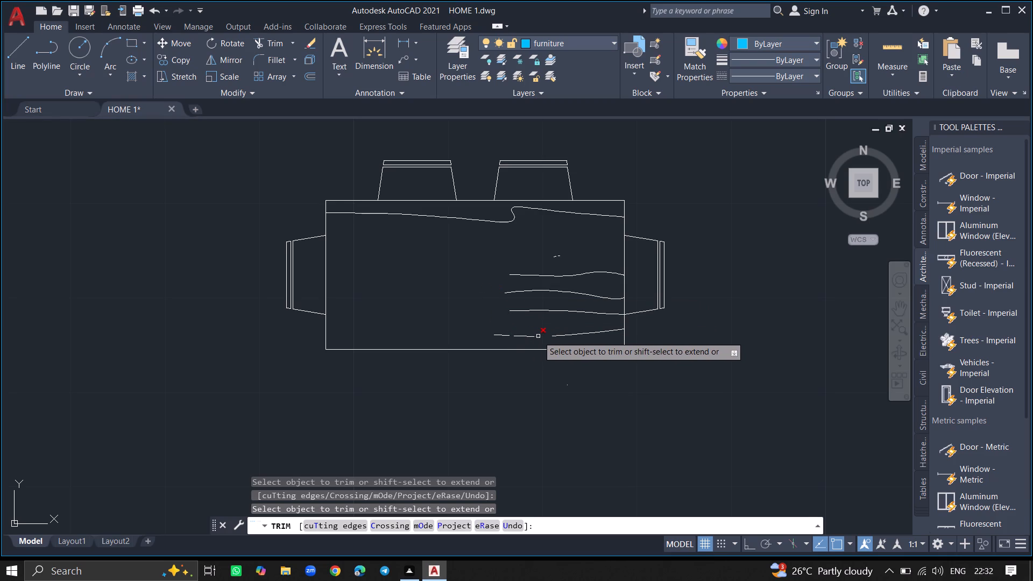
left_click(538, 336)
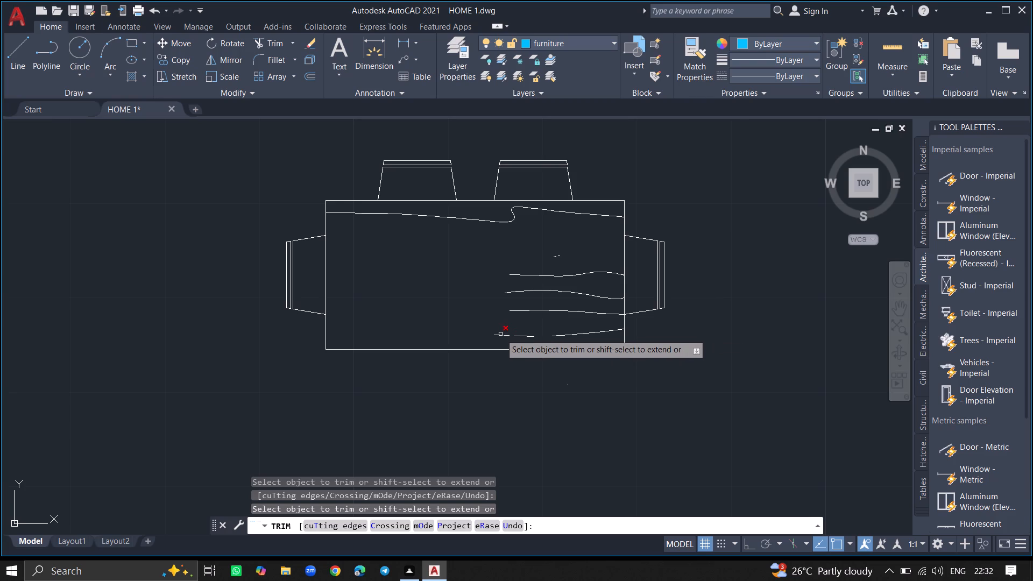
left_click(500, 334)
left_click(496, 334)
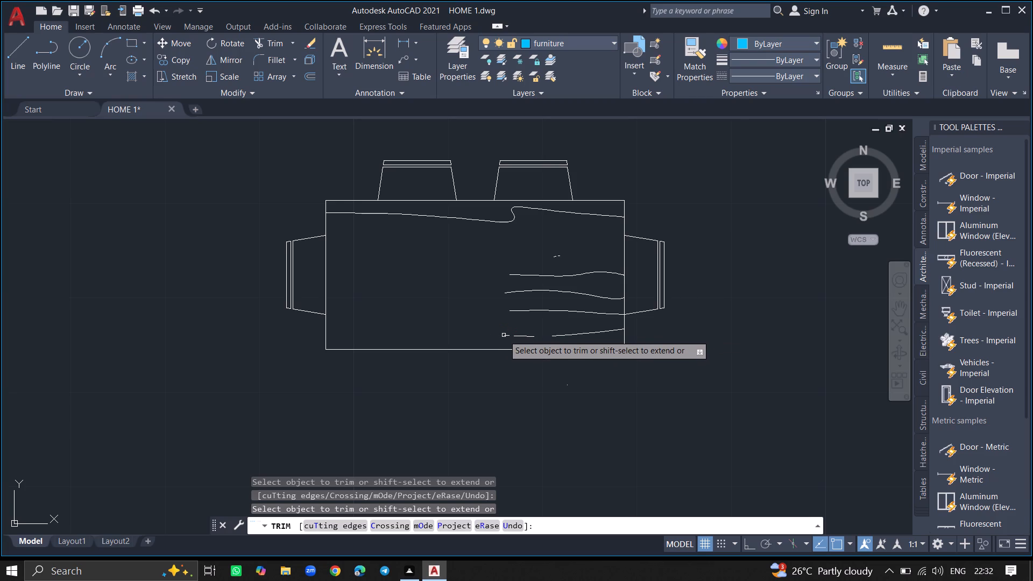
left_click(506, 335)
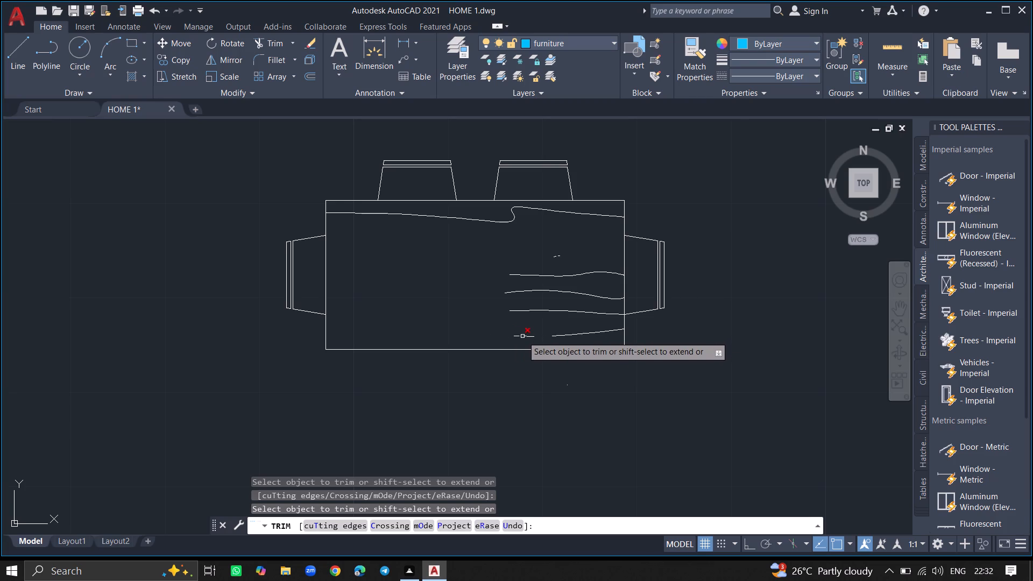
left_click(522, 336)
left_click(519, 336)
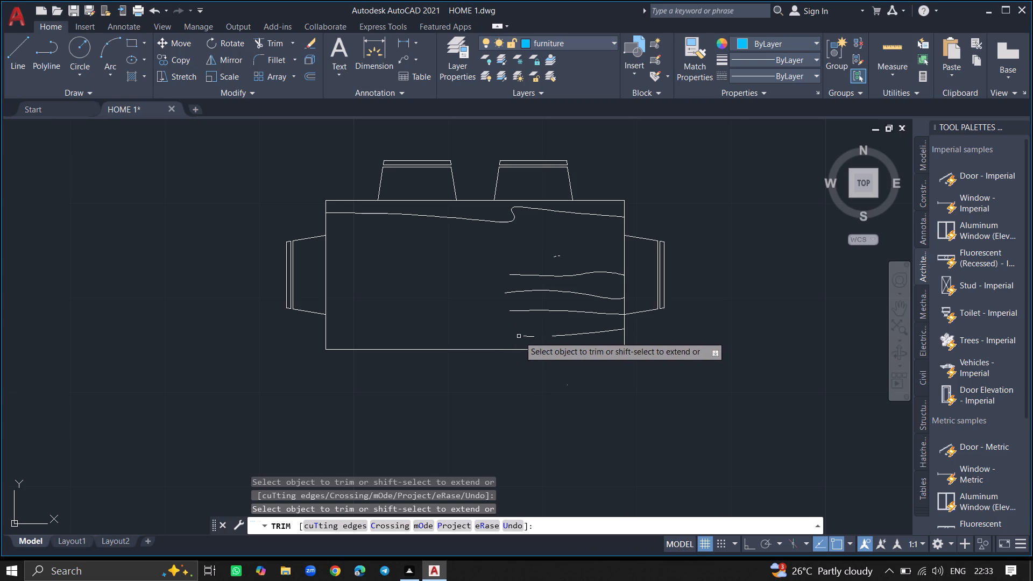
left_click(525, 337)
left_click(528, 337)
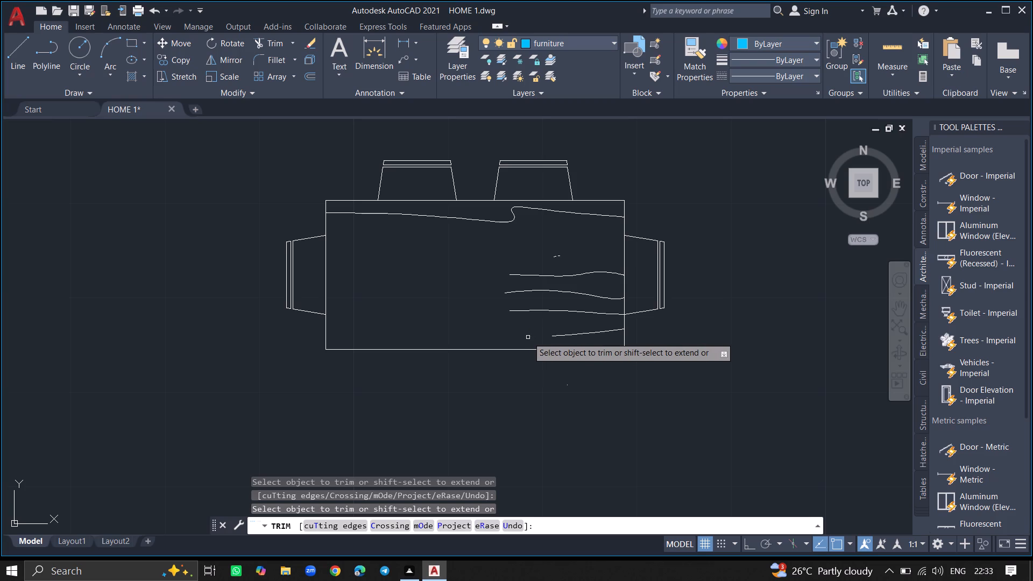
Trim away the remaining right piece of the lowest wood-grain line, up to the tabletop's right edge.
left_click(561, 335)
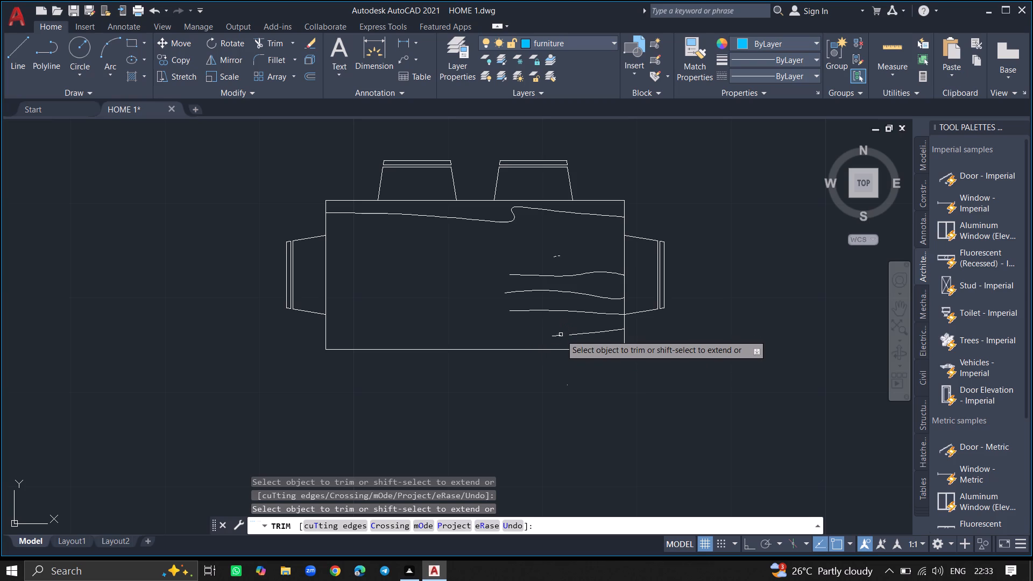
left_click(555, 335)
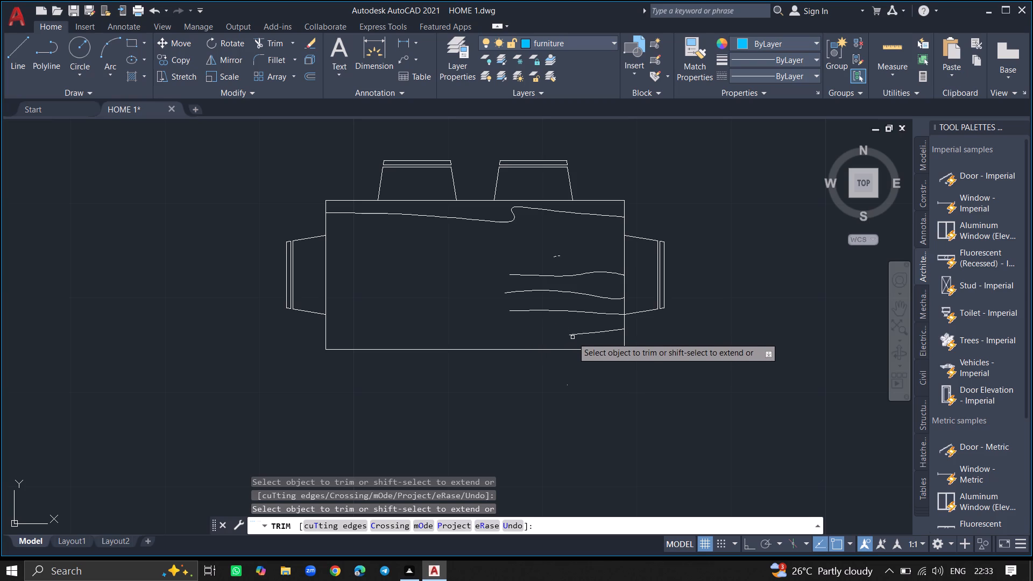
left_click(572, 335)
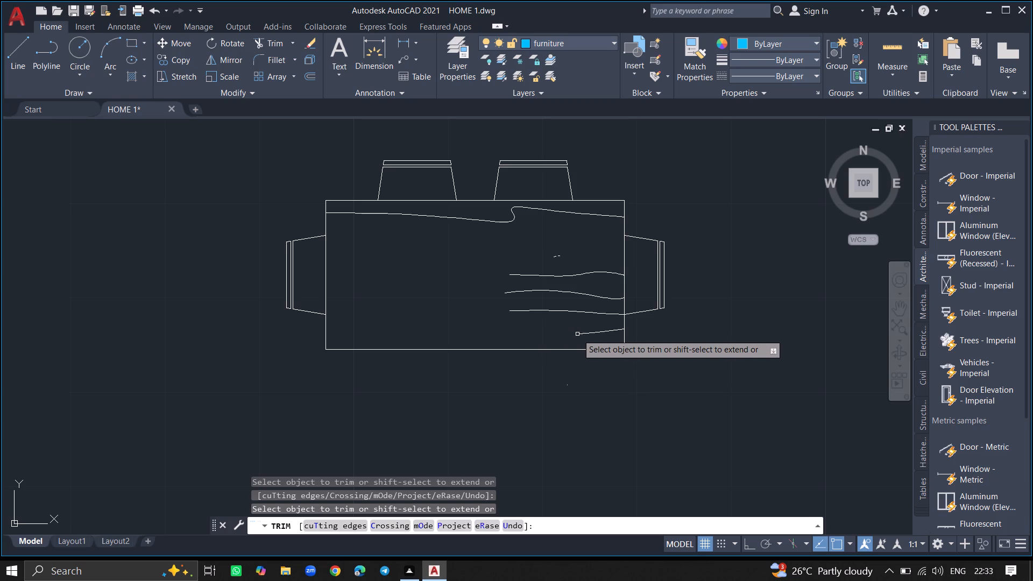
left_click(577, 334)
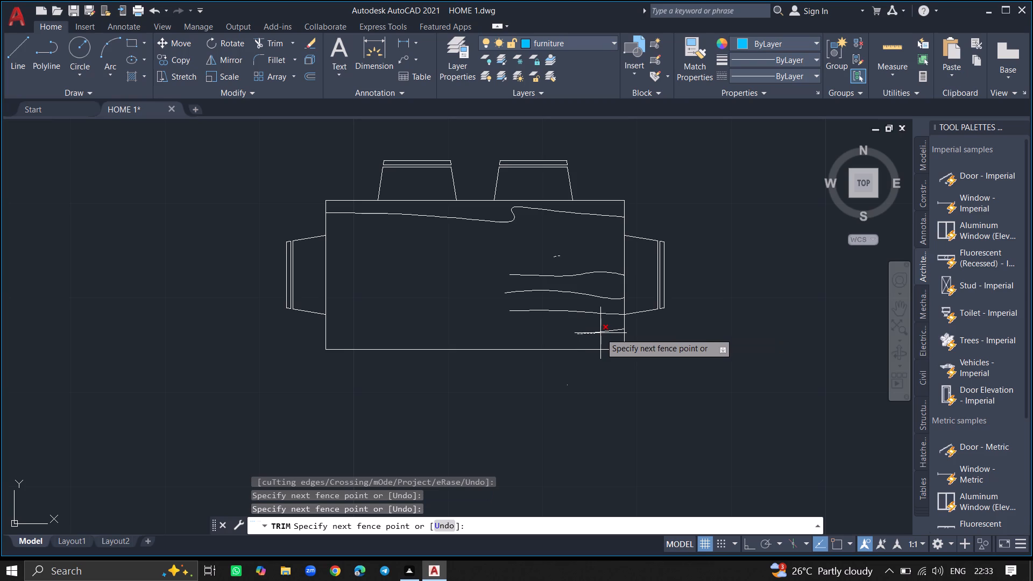
left_click(600, 333)
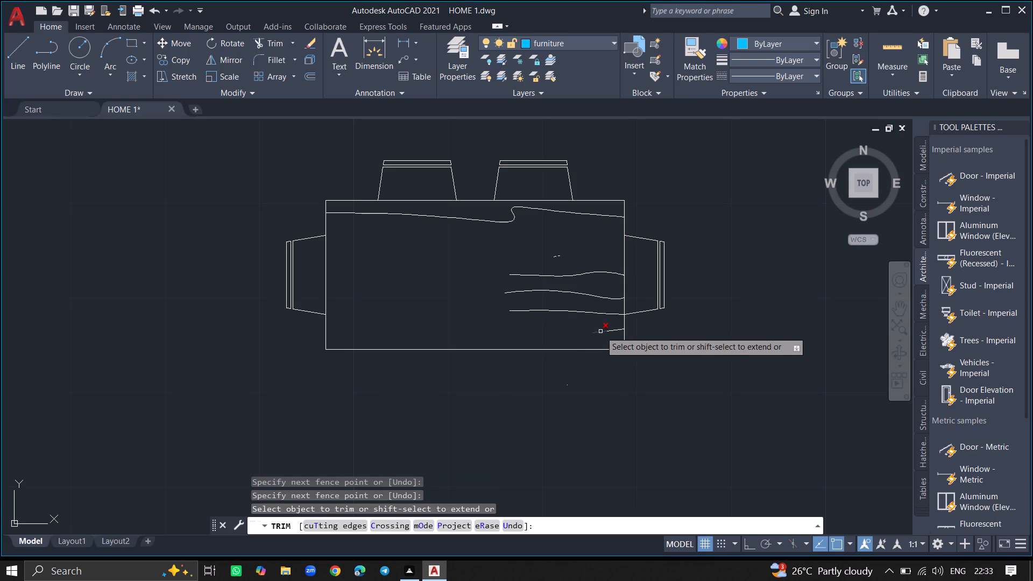
left_click(600, 331)
left_click(609, 331)
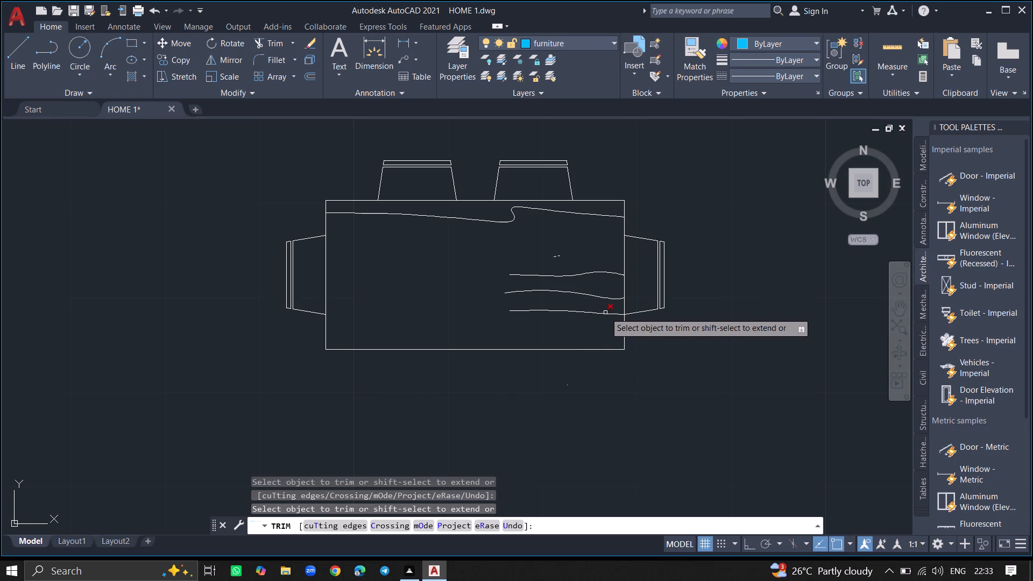
Cut several gaps into the lowest remaining wood-grain line, from near the tabletop's right edge back toward its middle.
left_click(605, 313)
left_click(583, 313)
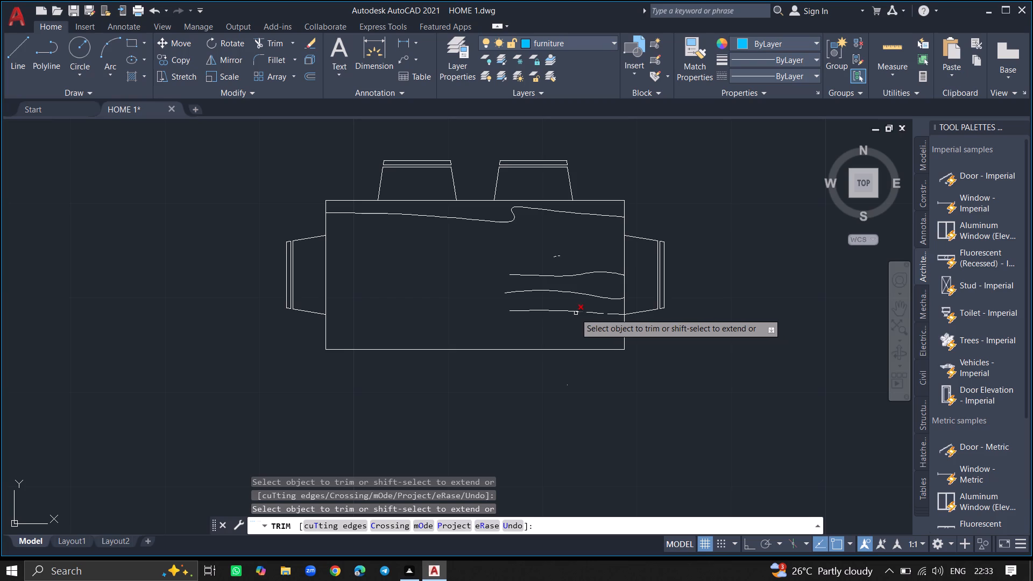
triple_click(575, 313)
triple_click(575, 313)
double_click(575, 313)
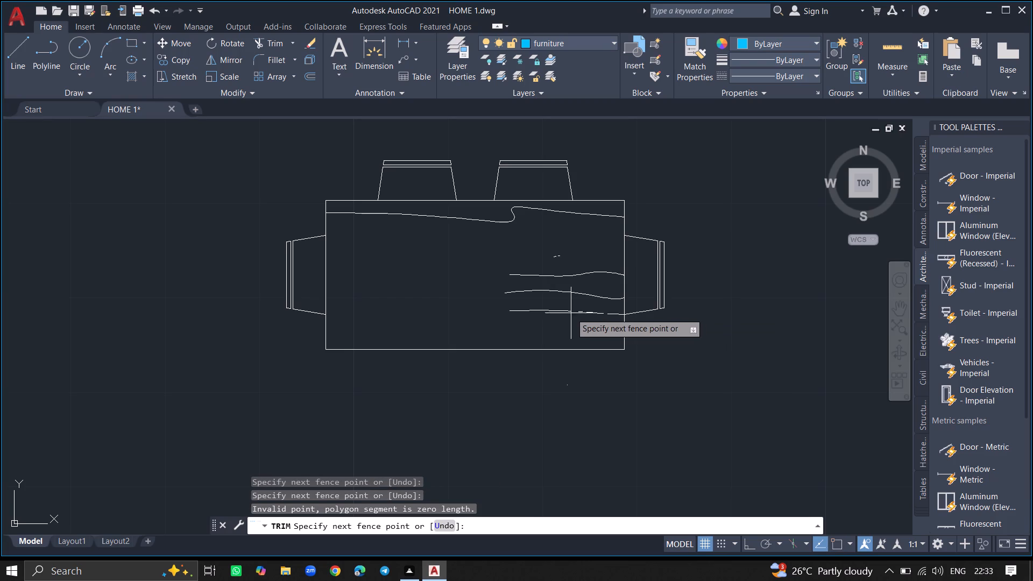
left_click(515, 309)
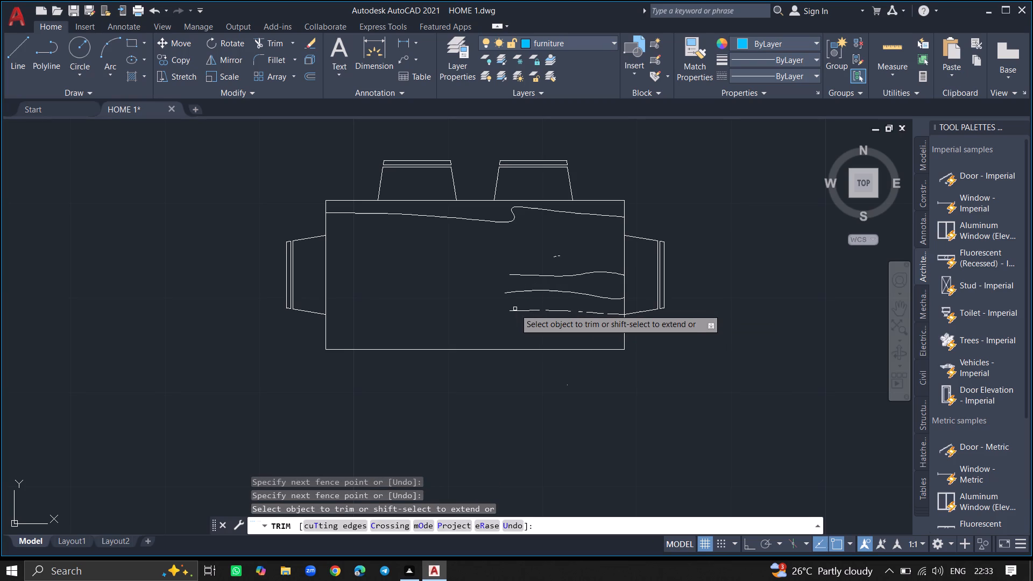
Trim the lowest remaining wood-grain line bit by bit from its left end, leaving only short dashes toward the tabletop's right edge.
left_click(520, 309)
left_click_drag(520, 309, 514, 310)
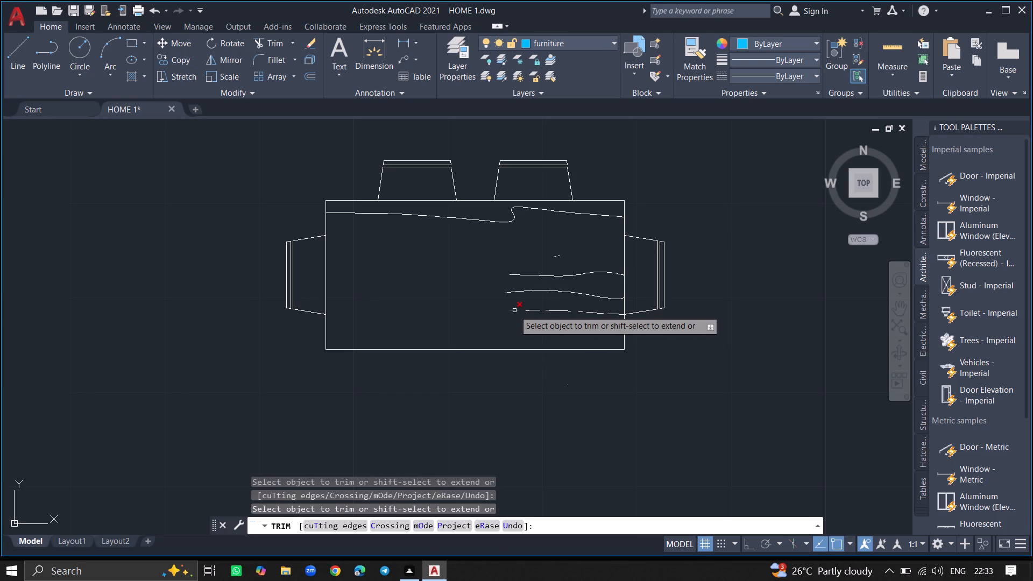
left_click_drag(514, 310, 514, 310)
left_click(514, 310)
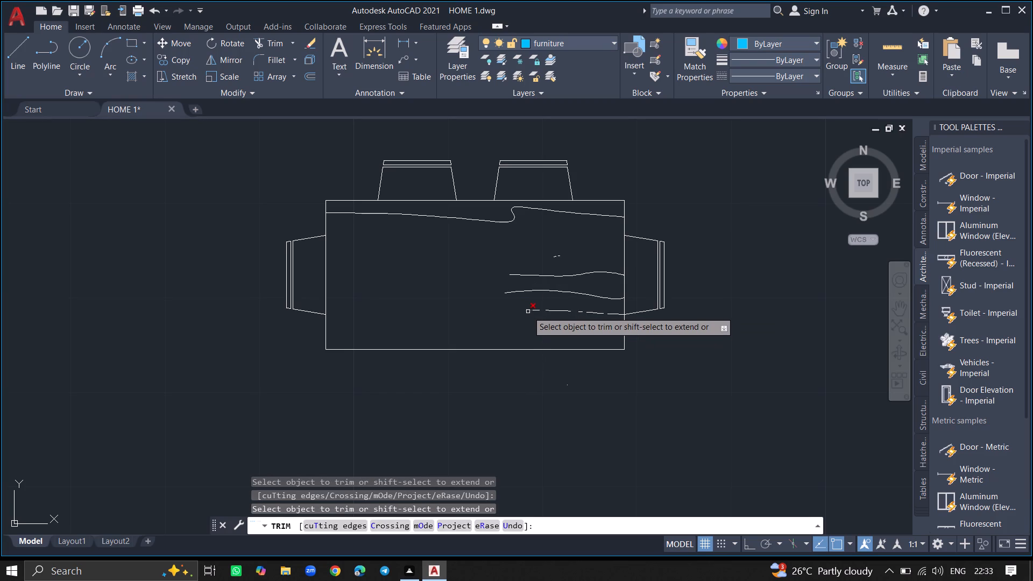
left_click_drag(528, 311, 535, 310)
left_click(535, 310)
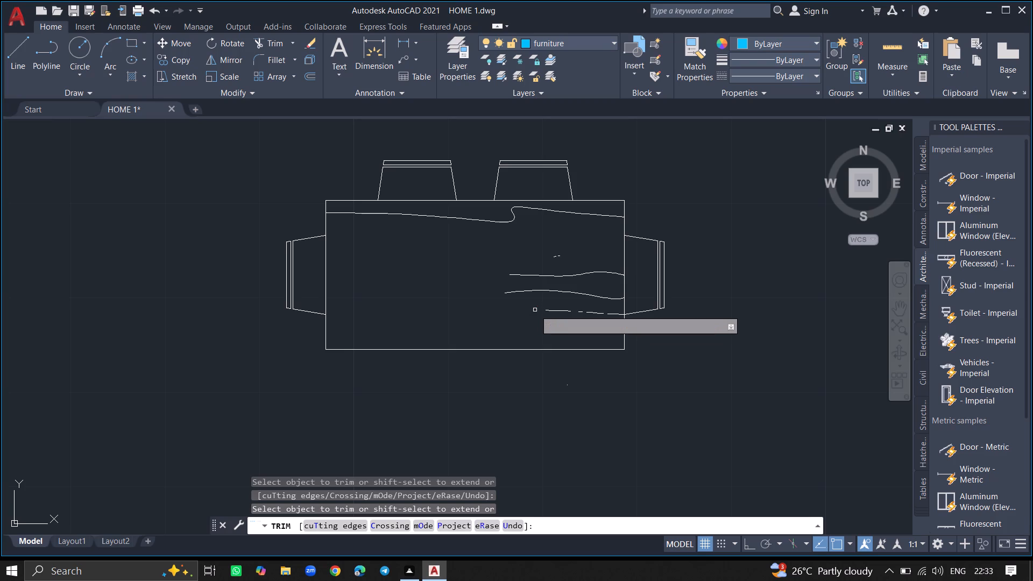
left_click(549, 311)
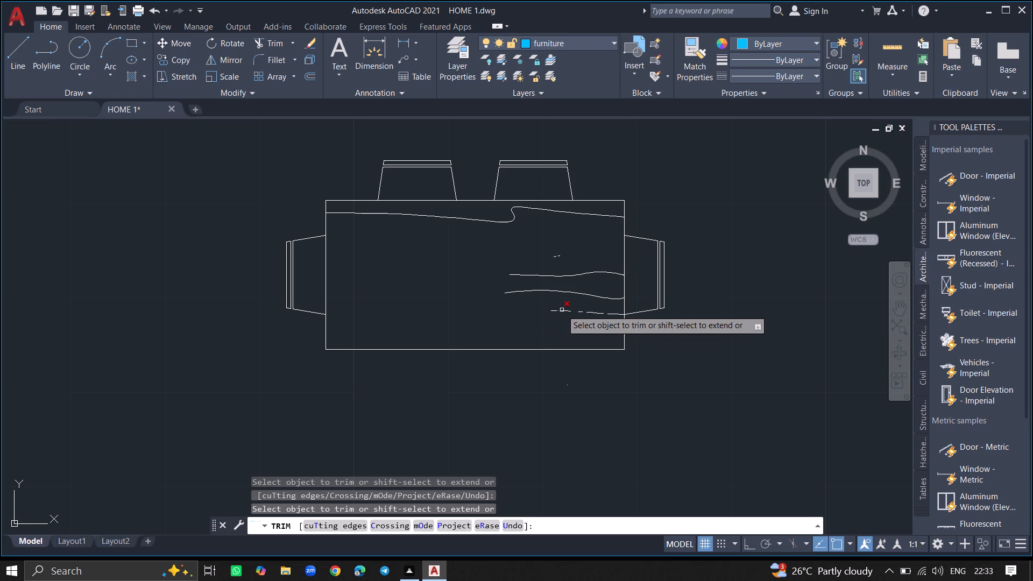
left_click(563, 311)
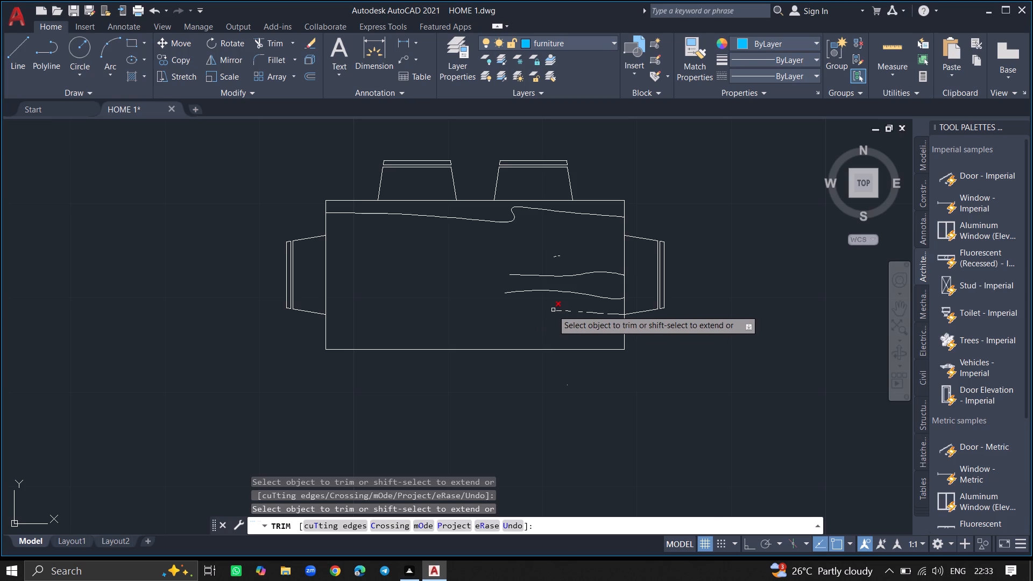
left_click(552, 310)
left_click(554, 311)
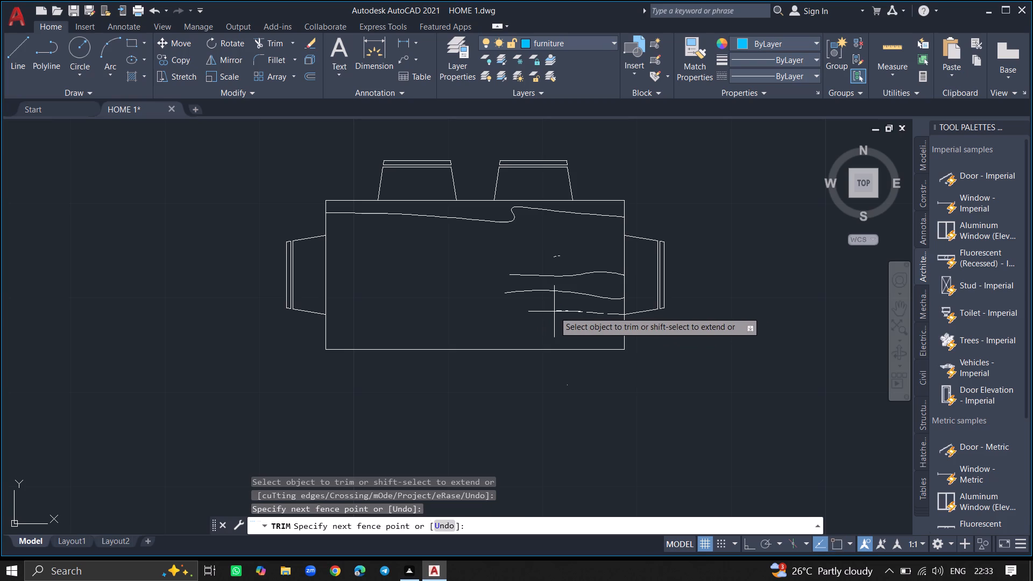
left_click(588, 317)
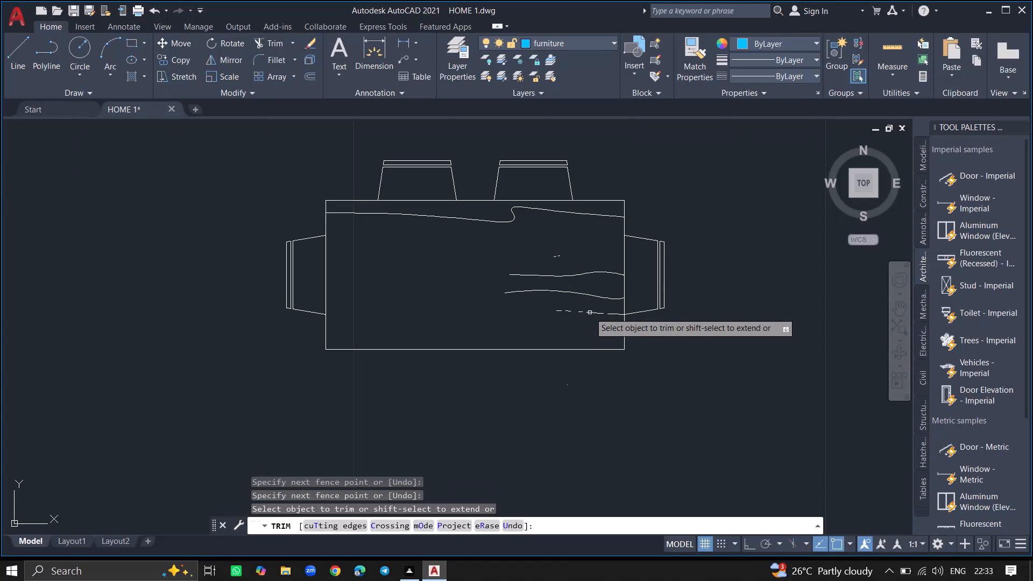
left_click(593, 313)
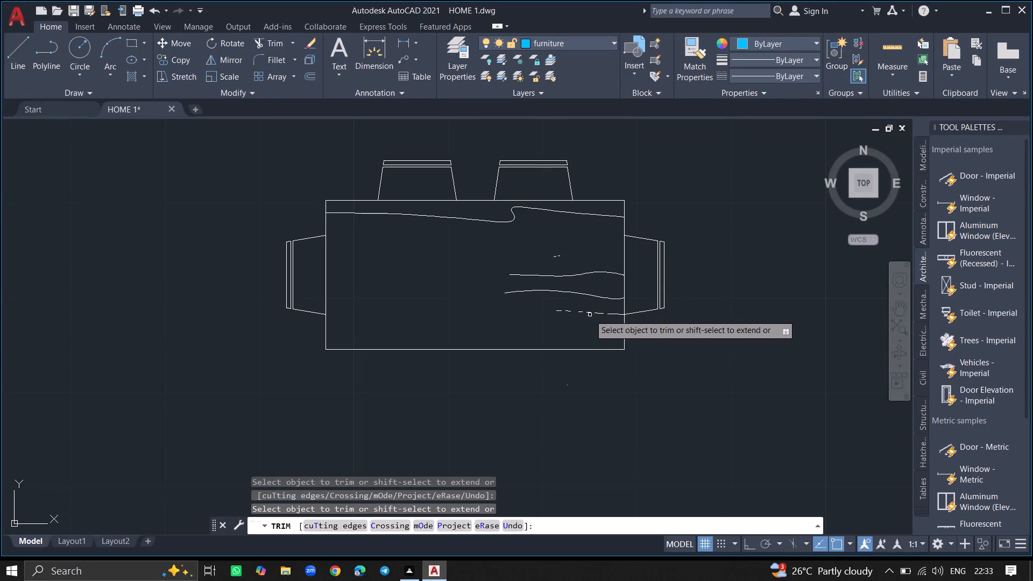
Cut gaps near the left ends of the two long wood-grain lines above the dashed one.
left_click(590, 315)
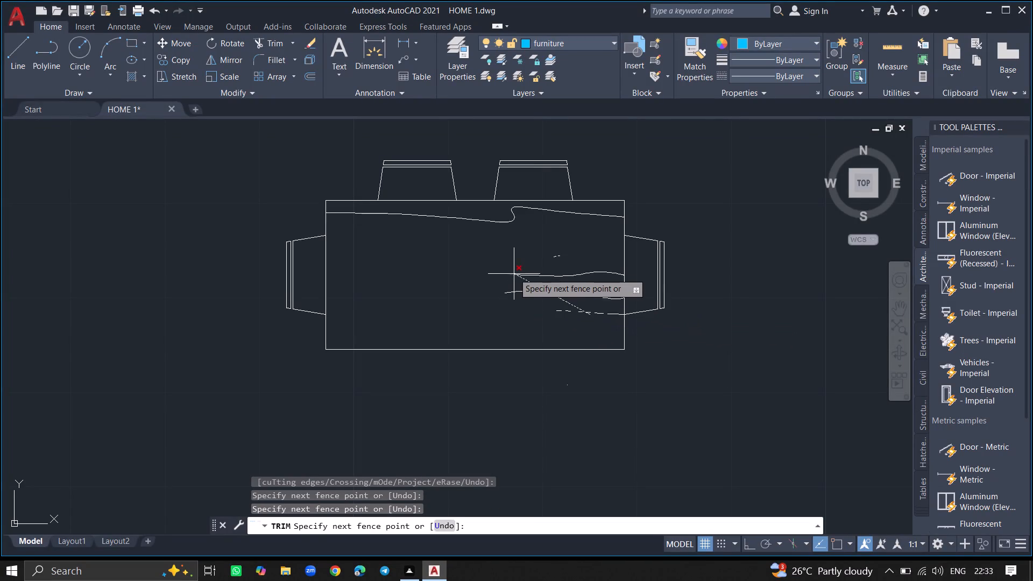
left_click(512, 267)
left_click(520, 275)
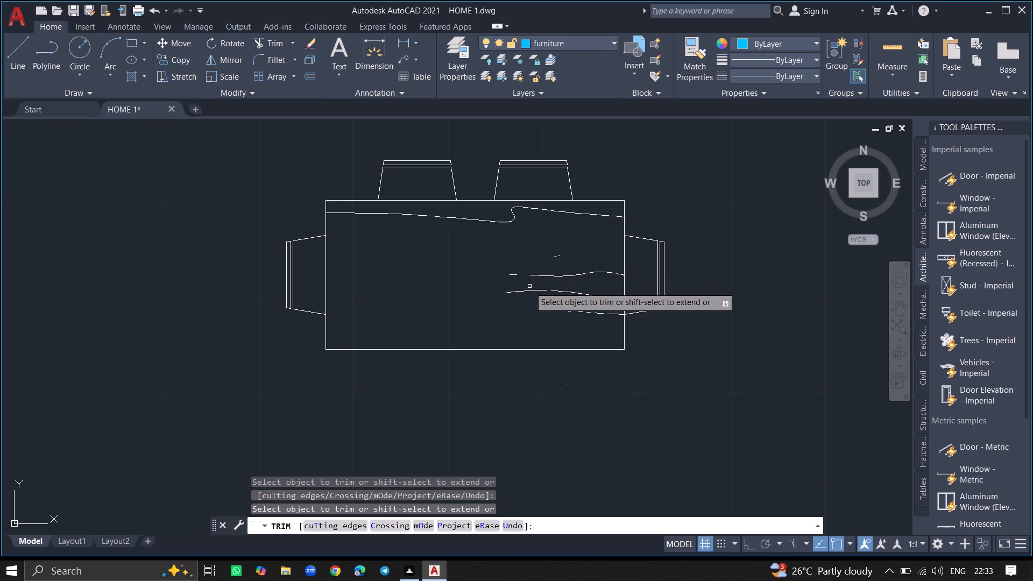
left_click(530, 293)
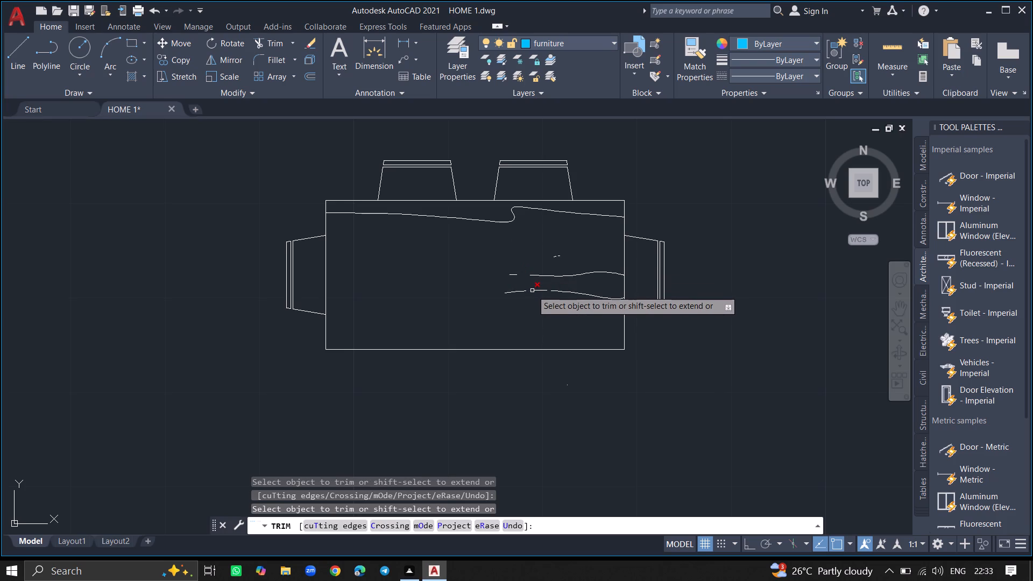
Trim away the separate left pieces of the middle wood-grain line, up to its long right portion.
left_click(532, 290)
scroll(532, 290, "up", 5, "ctrl")
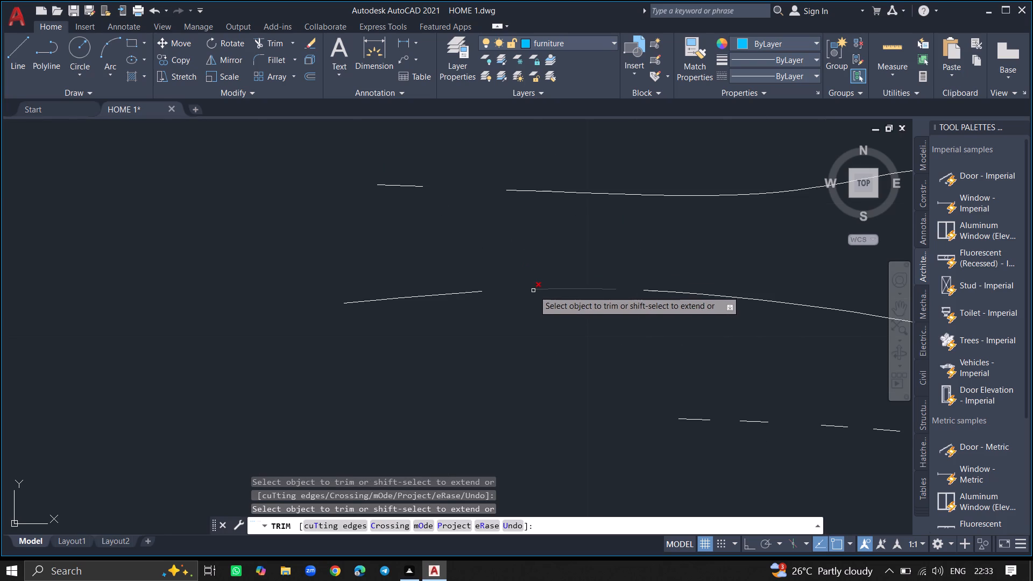
left_click(536, 290)
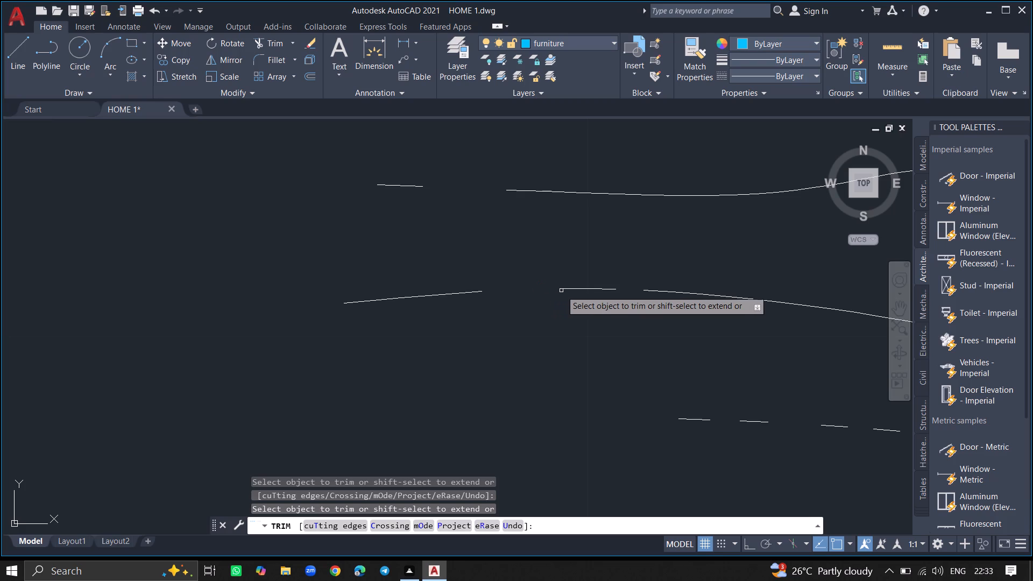
left_click(567, 290)
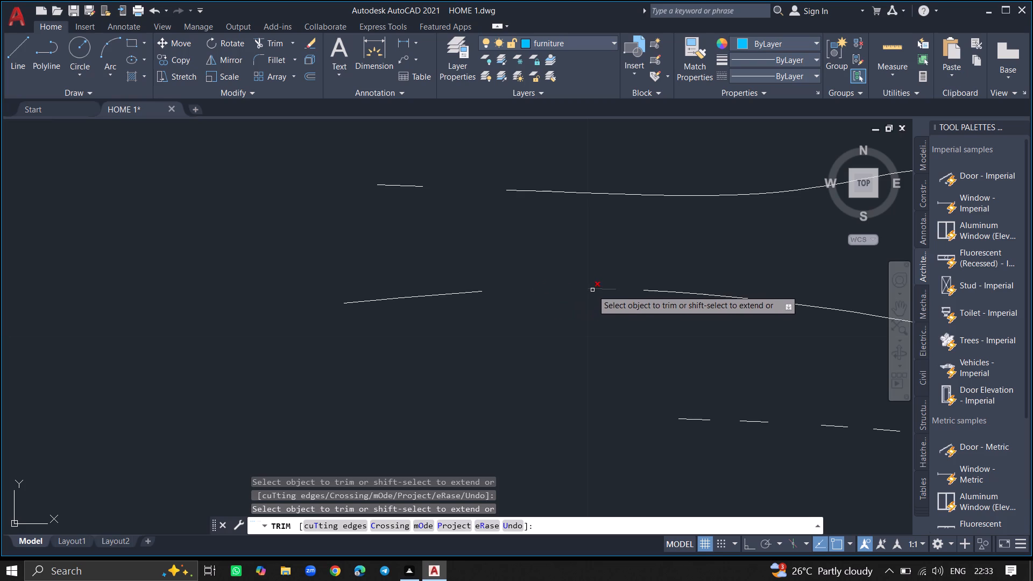
left_click(592, 288)
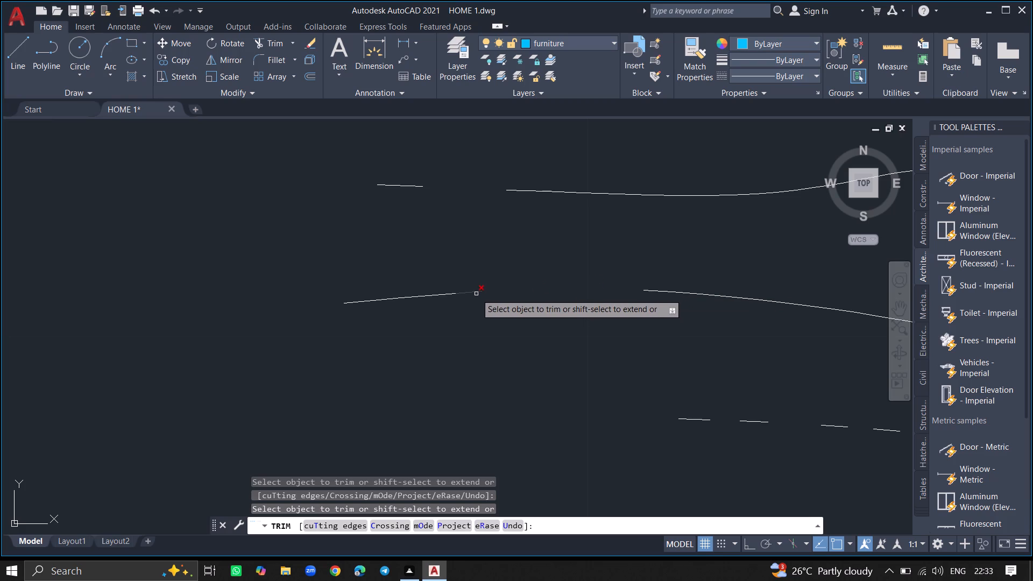
left_click(476, 293)
left_click(455, 293)
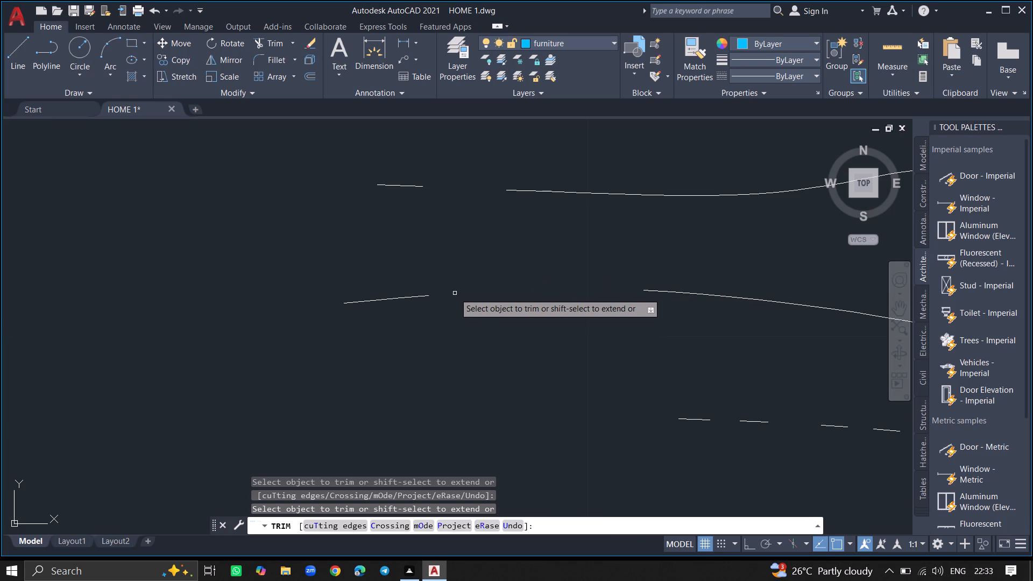
left_click(424, 296)
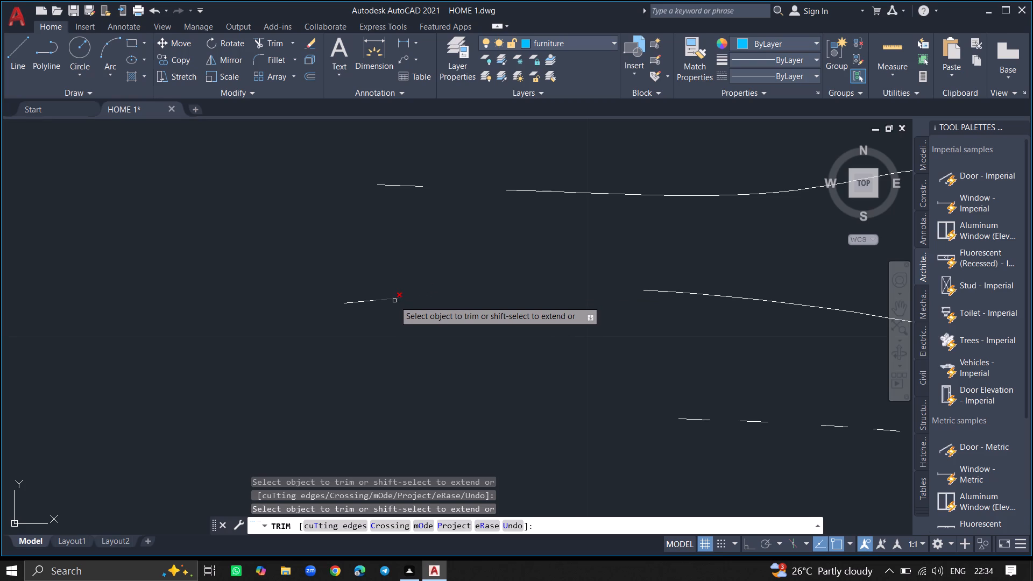
left_click(394, 301)
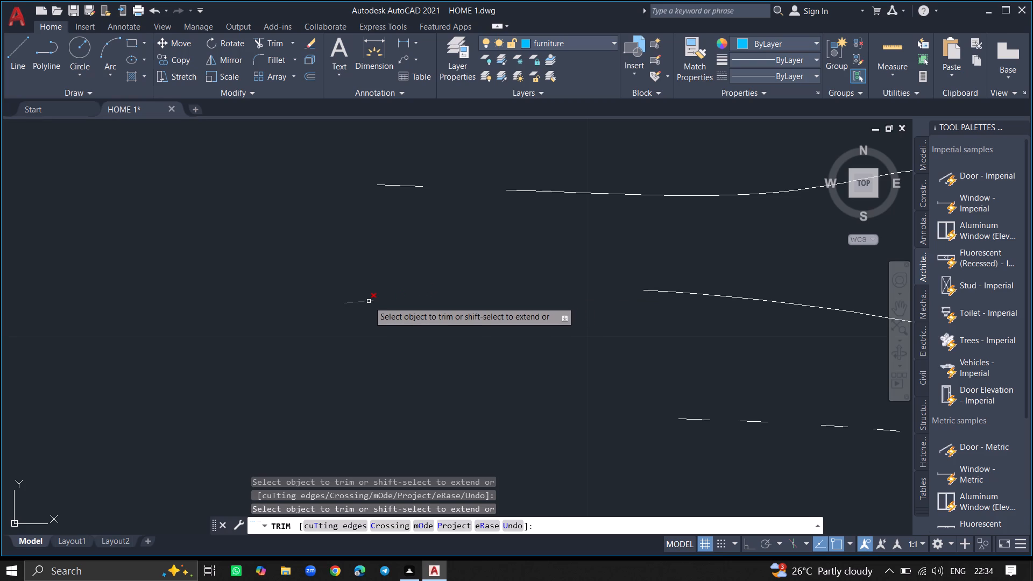
left_click(369, 301)
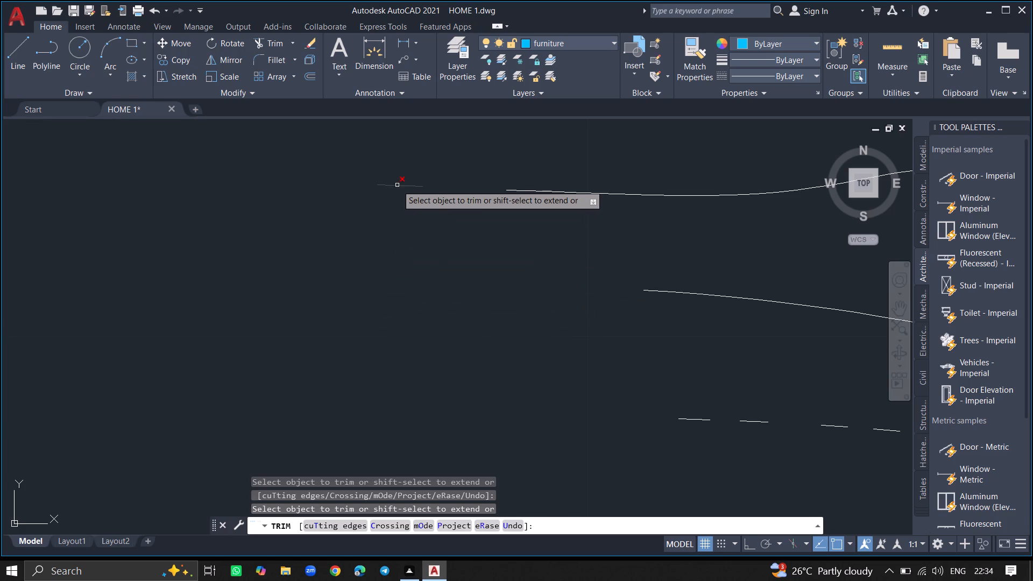
Remove the upper long wood-grain line's separate left dash and shorten the line's remaining portion from its left end.
left_click(398, 185)
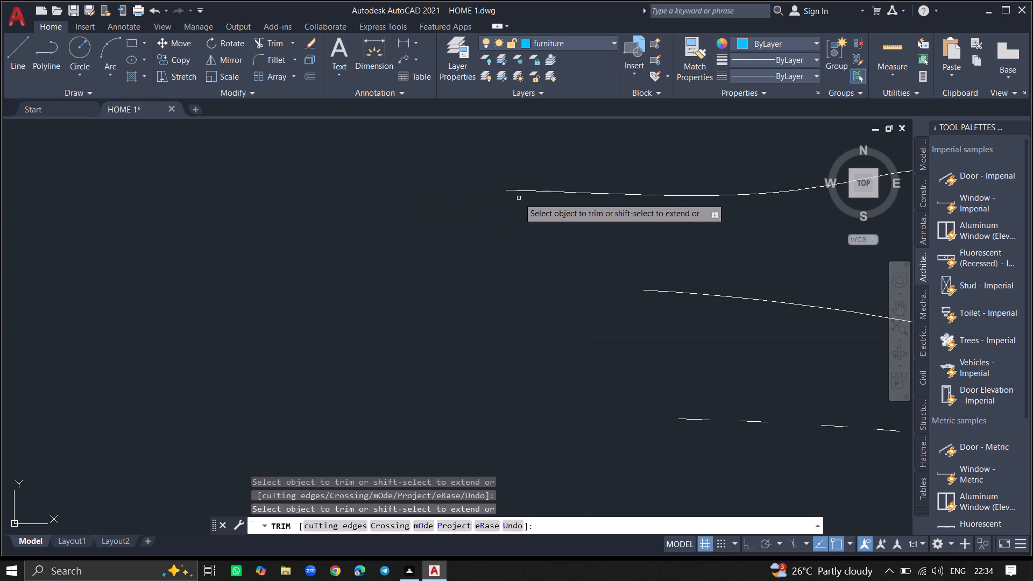
left_click(520, 193)
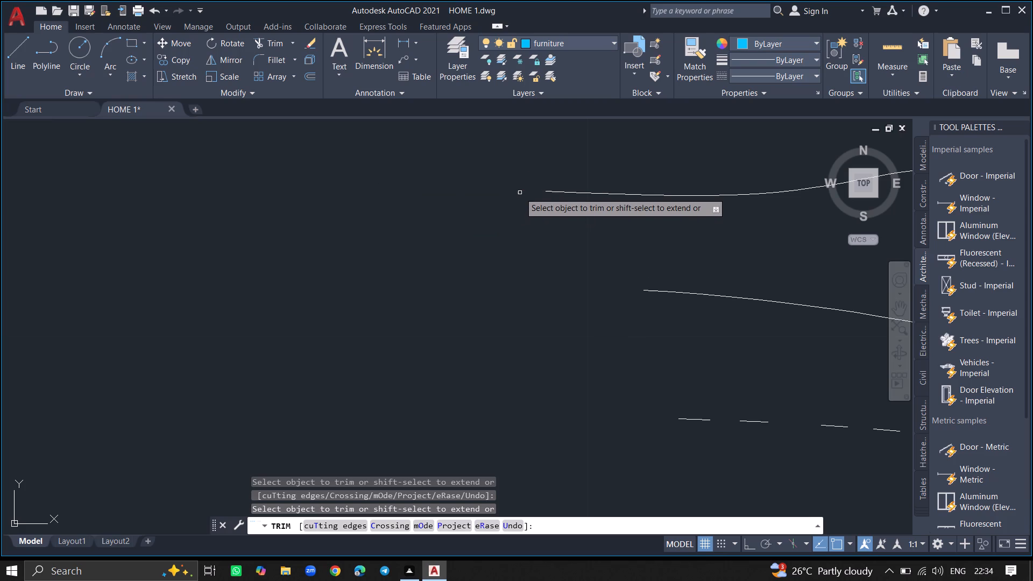
left_click(548, 193)
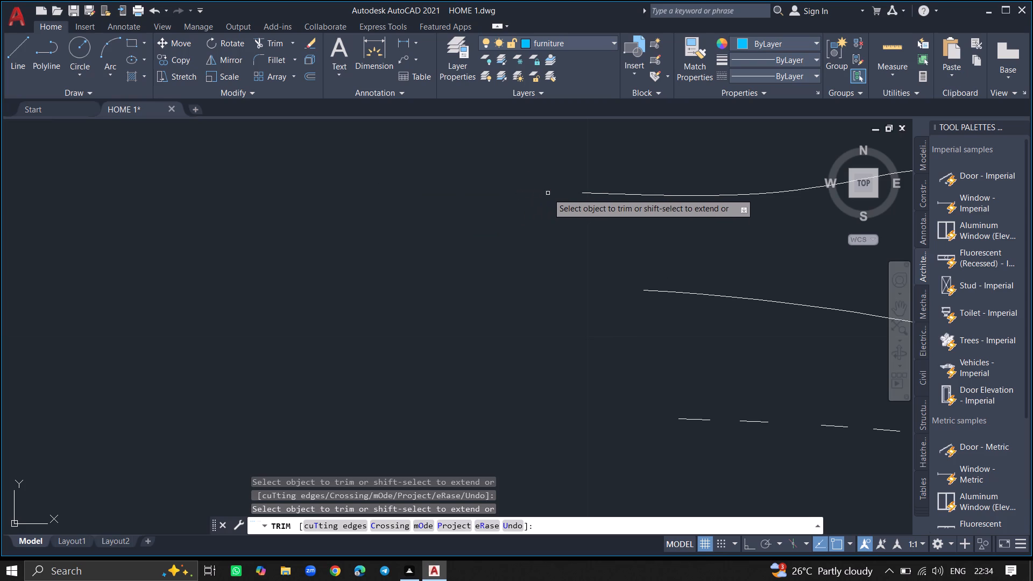
left_click(587, 195)
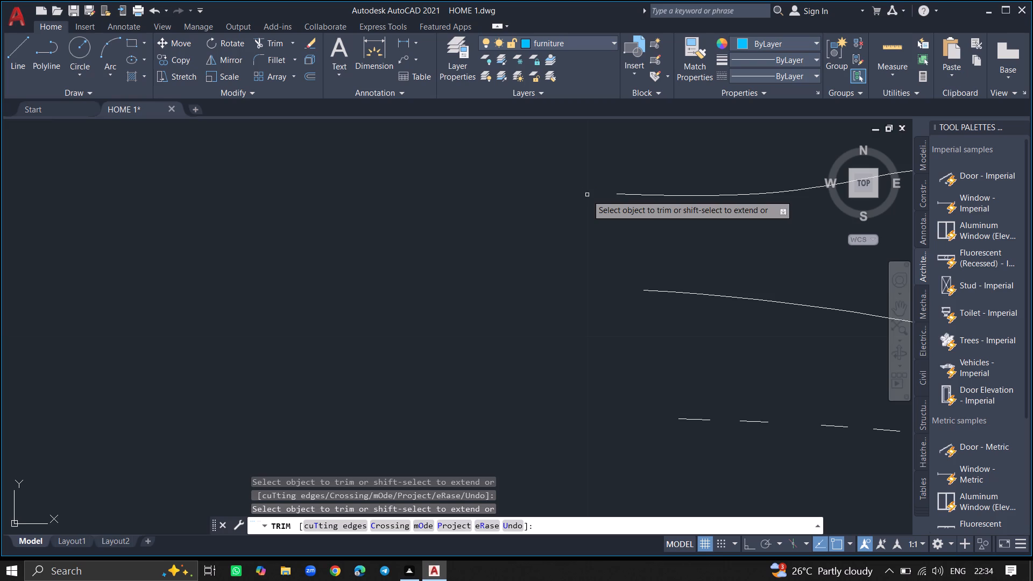
Cut gaps through the left half of the three lower wood-grain lines with fence trims crossing them.
scroll(587, 195, "down", 4, "ctrl")
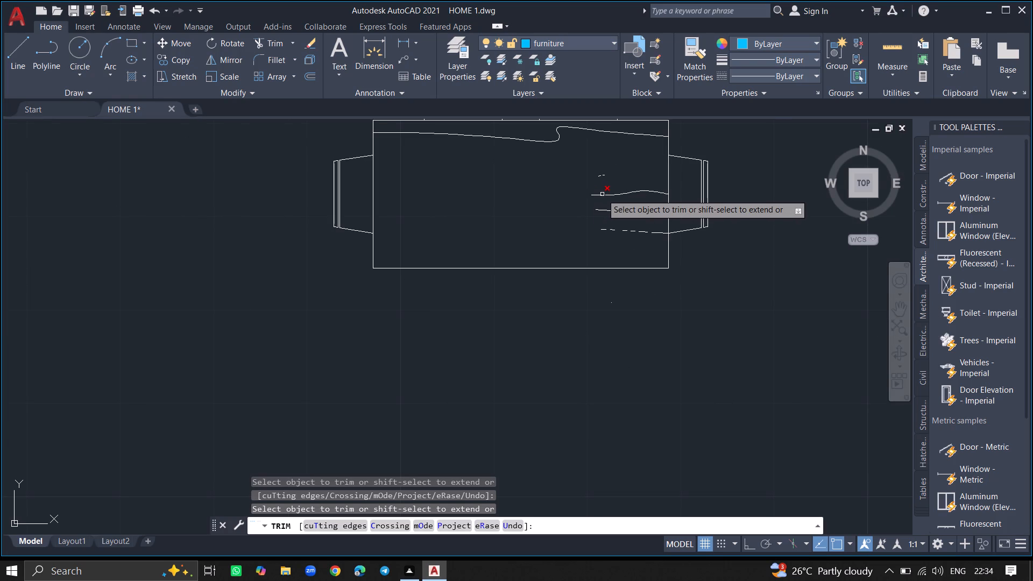
left_click(602, 194)
left_click(638, 179)
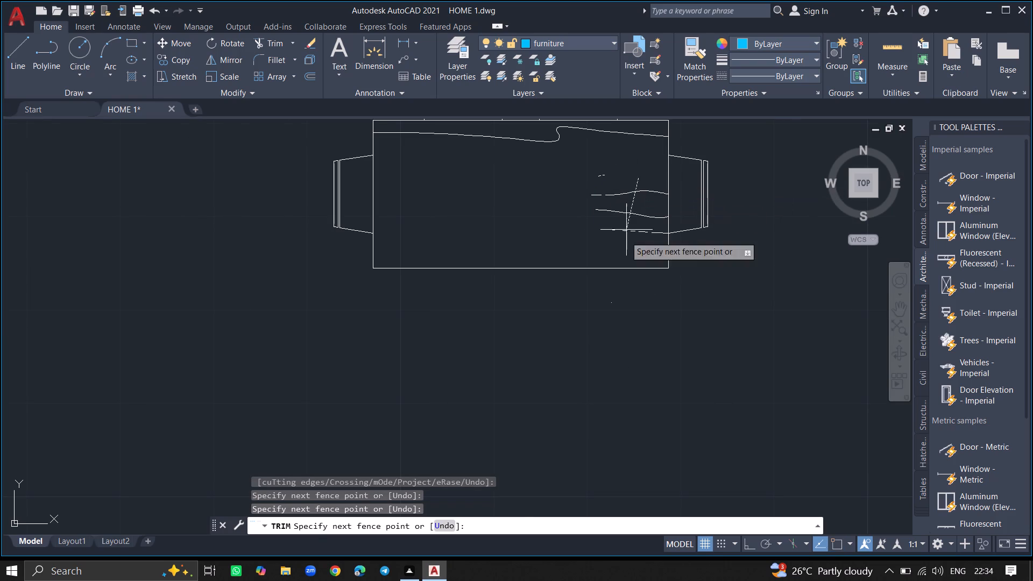
left_click(621, 251)
left_click(620, 225)
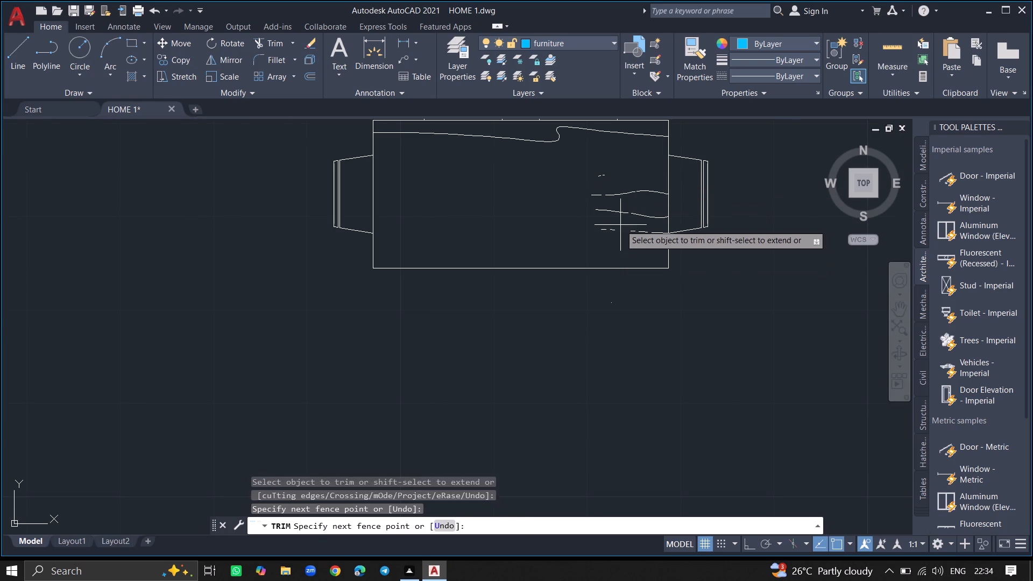
left_click(612, 188)
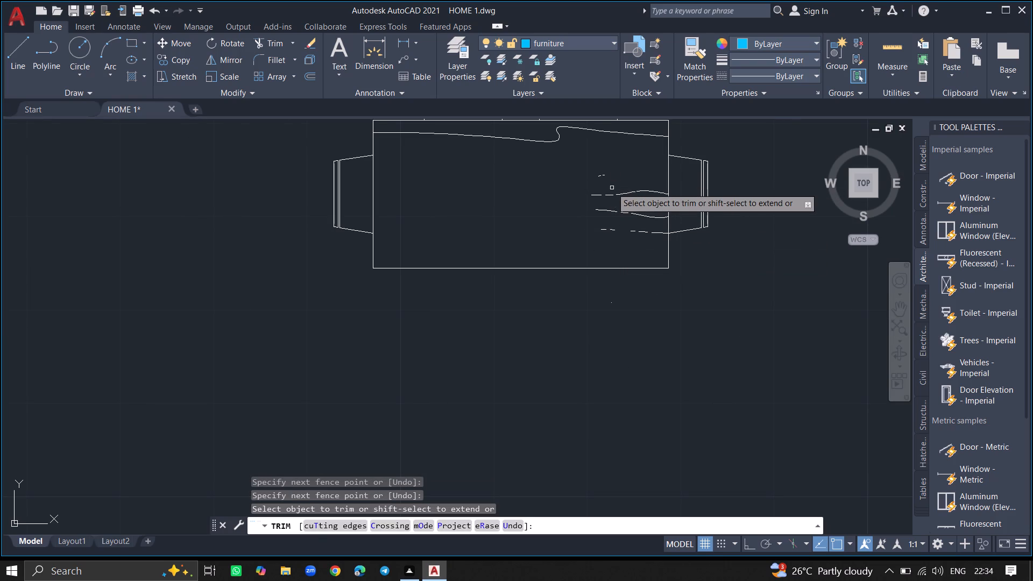
left_click(612, 188)
left_click(606, 221)
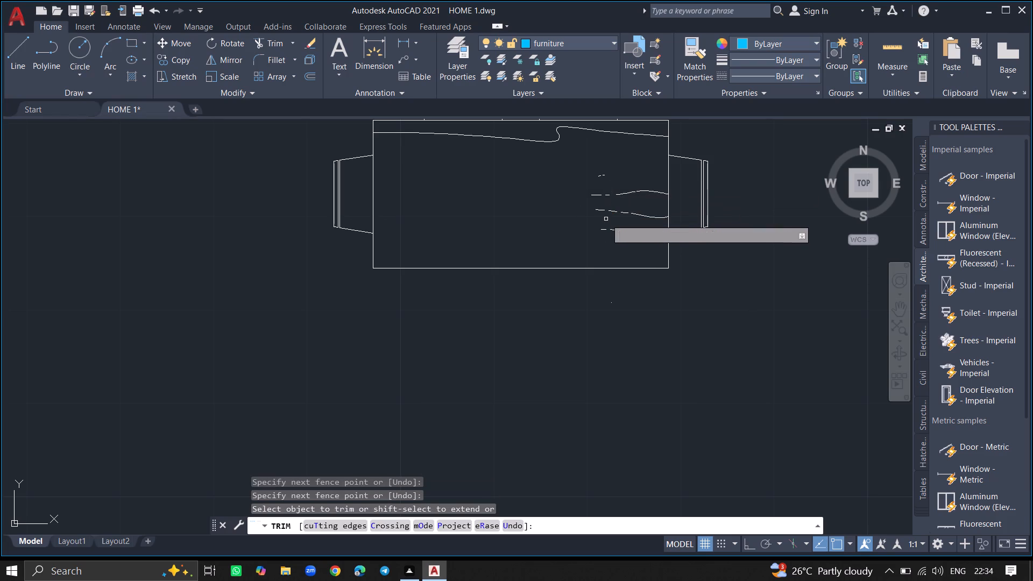
left_click(606, 217)
Trim away the leftmost dashes of the upper two of the three lower wood-grain lines with a fence.
left_click(596, 183)
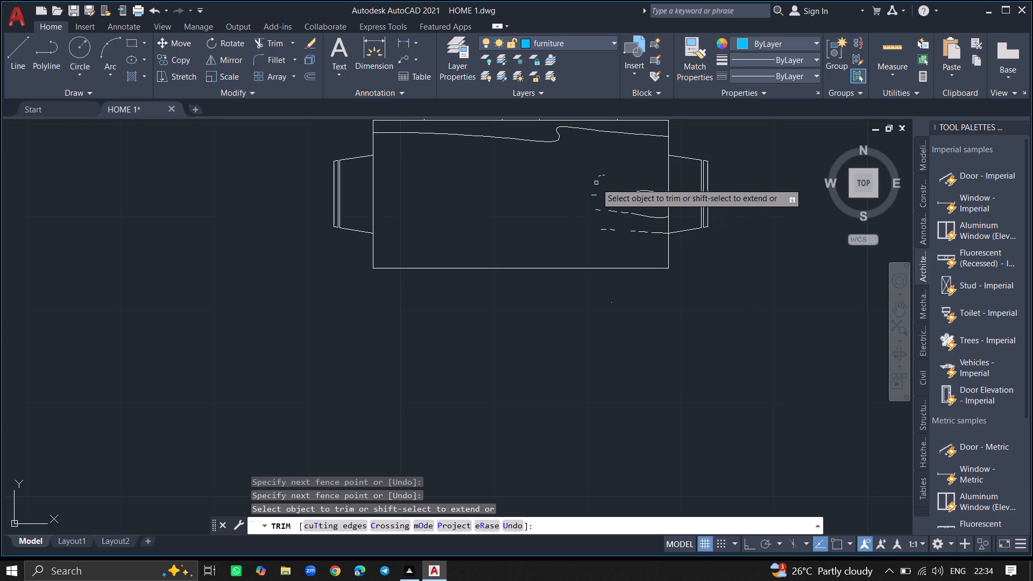
left_click(593, 184)
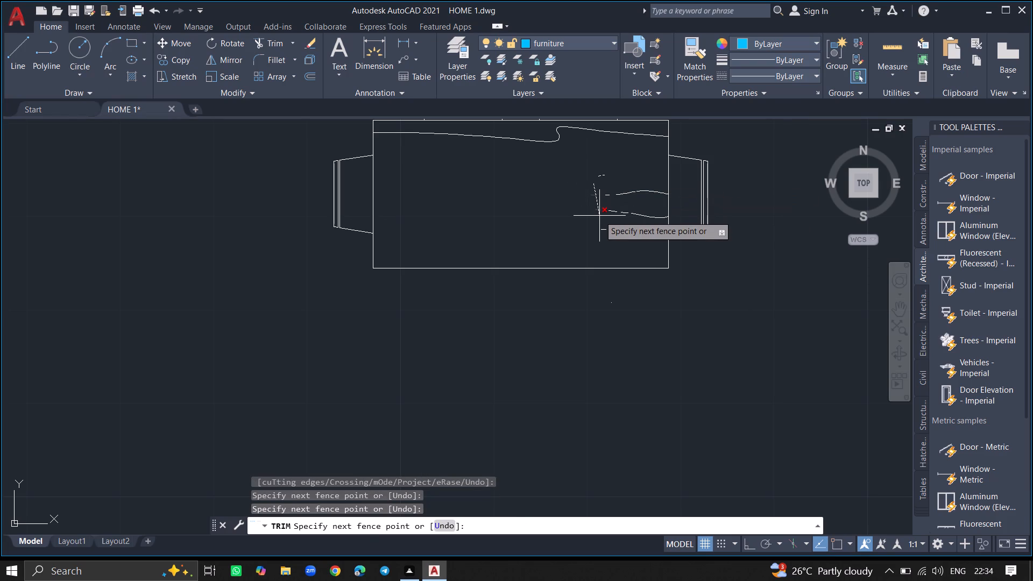
left_click(599, 216)
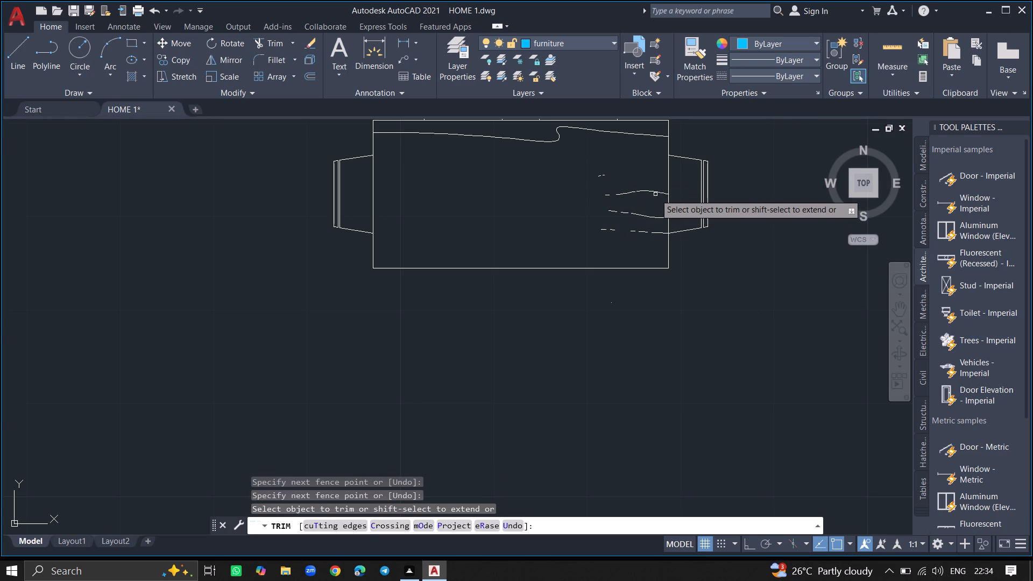
Cut further gaps through the right portions of the three lower wood-grain lines with a diagonal fence trim and a single trim on the upper one.
left_click(656, 187)
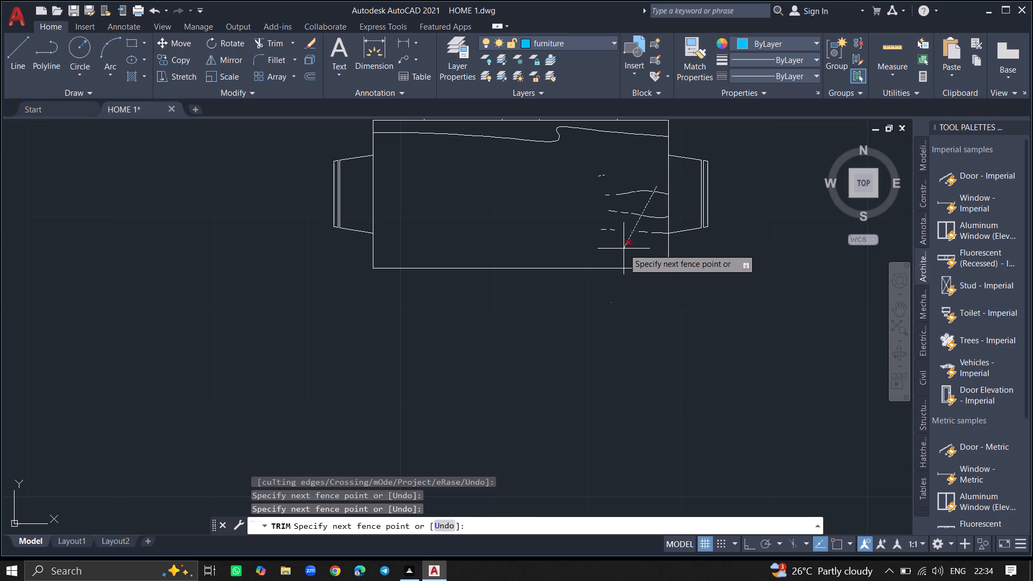
left_click(624, 249)
left_click(624, 249)
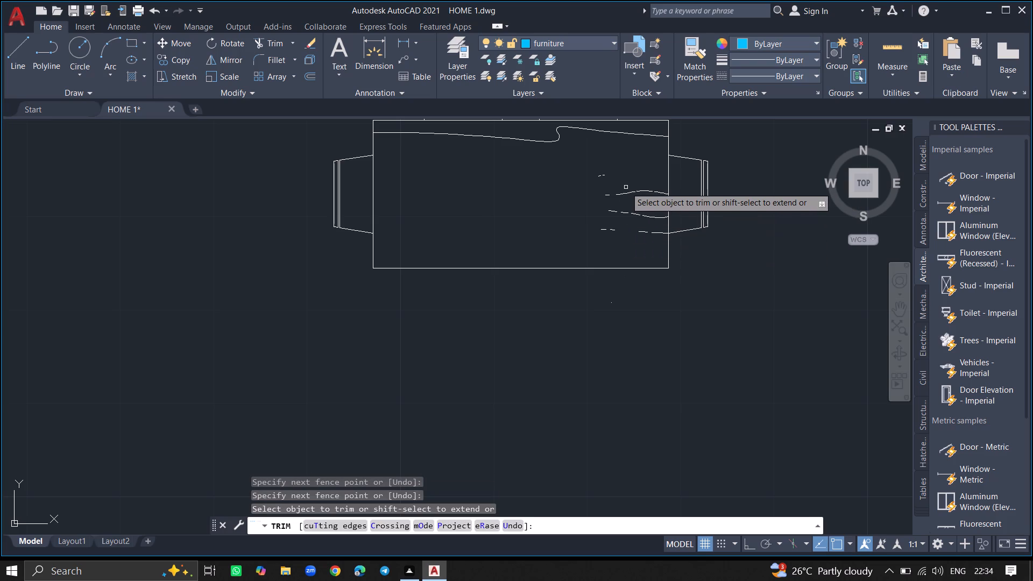
left_click(626, 192)
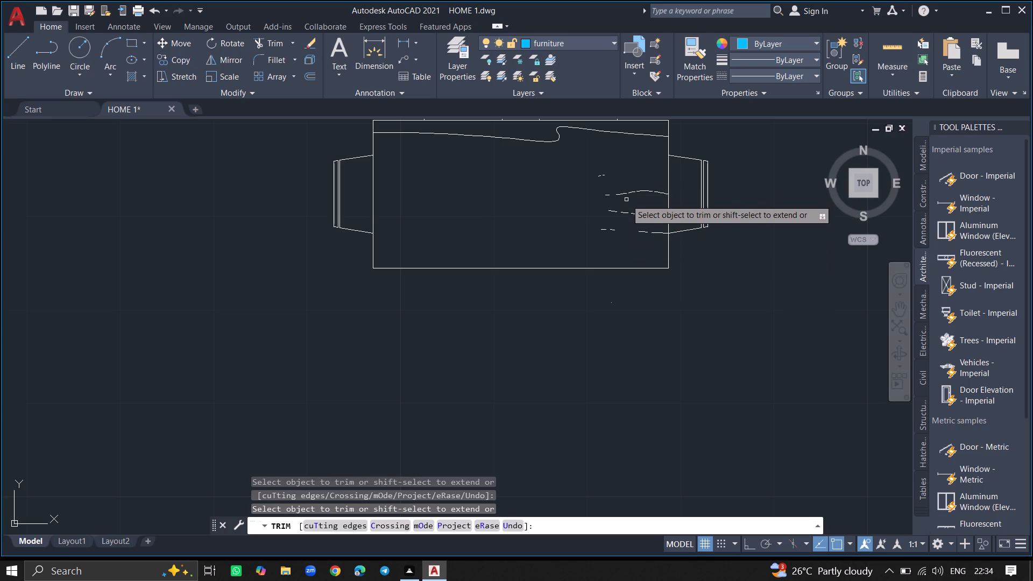
Trim away the leftmost dashes of the upper and middle lines among the three lower wood-grain lines.
scroll(621, 195, "up", 3, "ctrl")
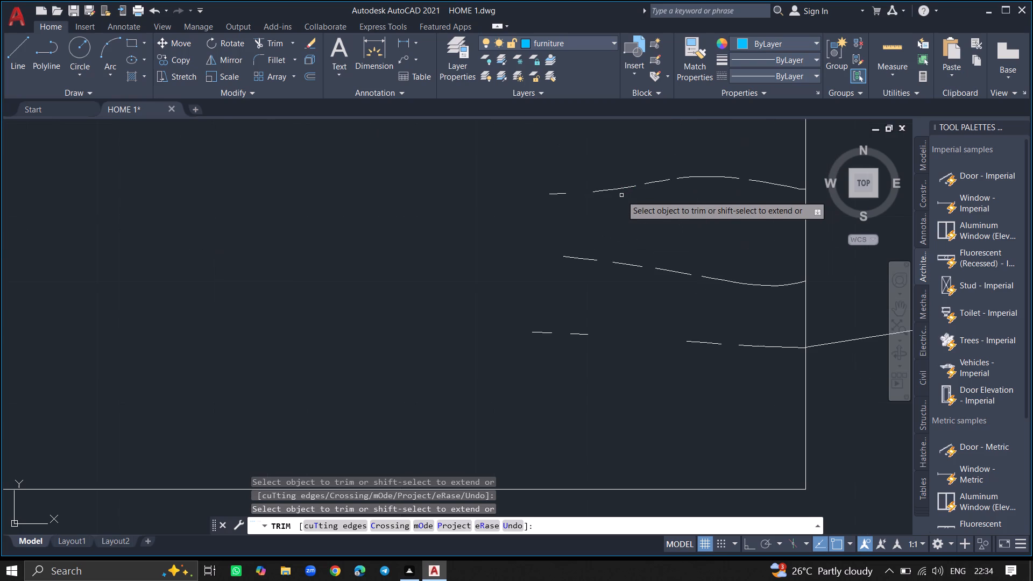
left_click(620, 187)
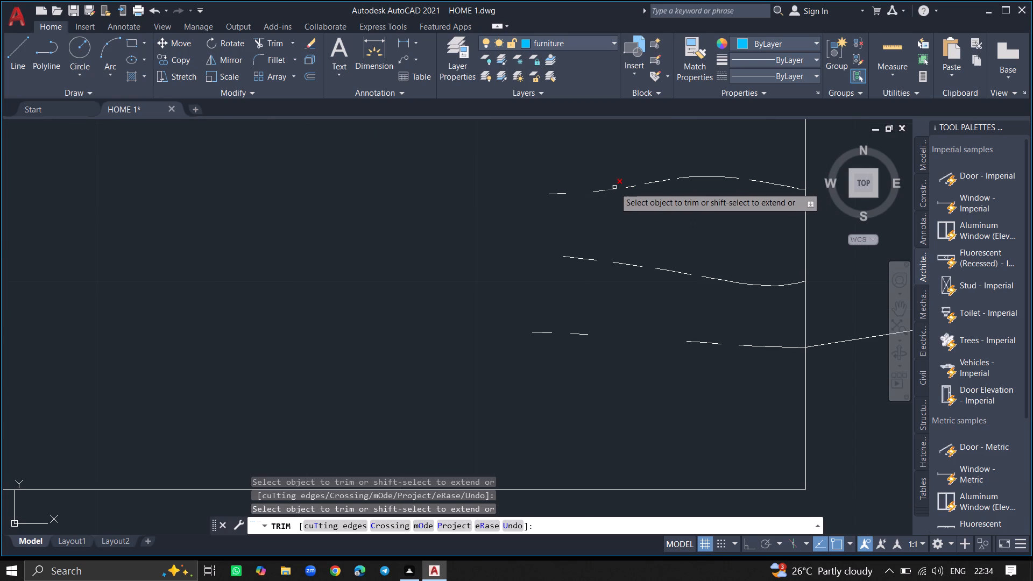
left_click(613, 187)
left_click(603, 190)
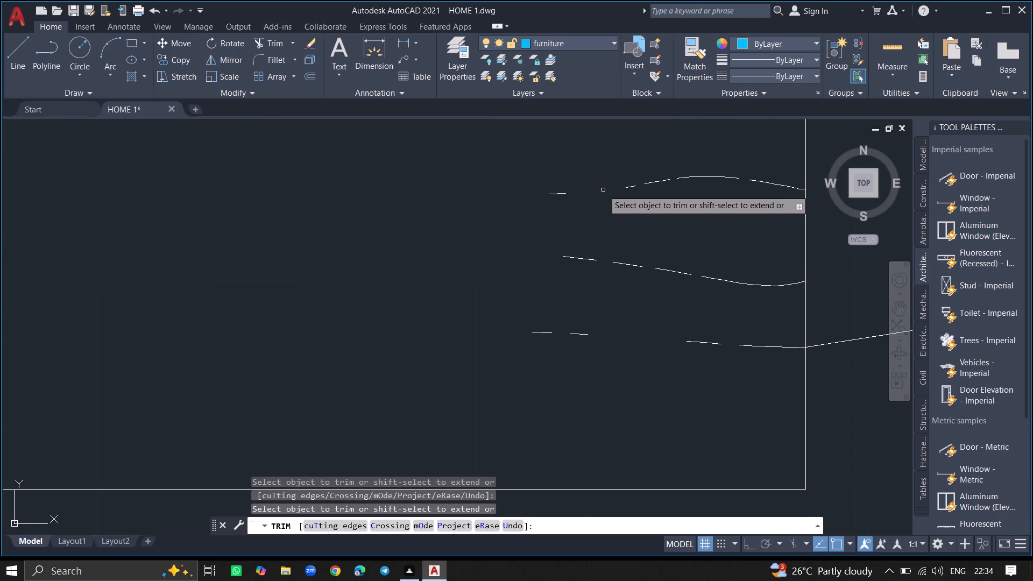
left_click(553, 193)
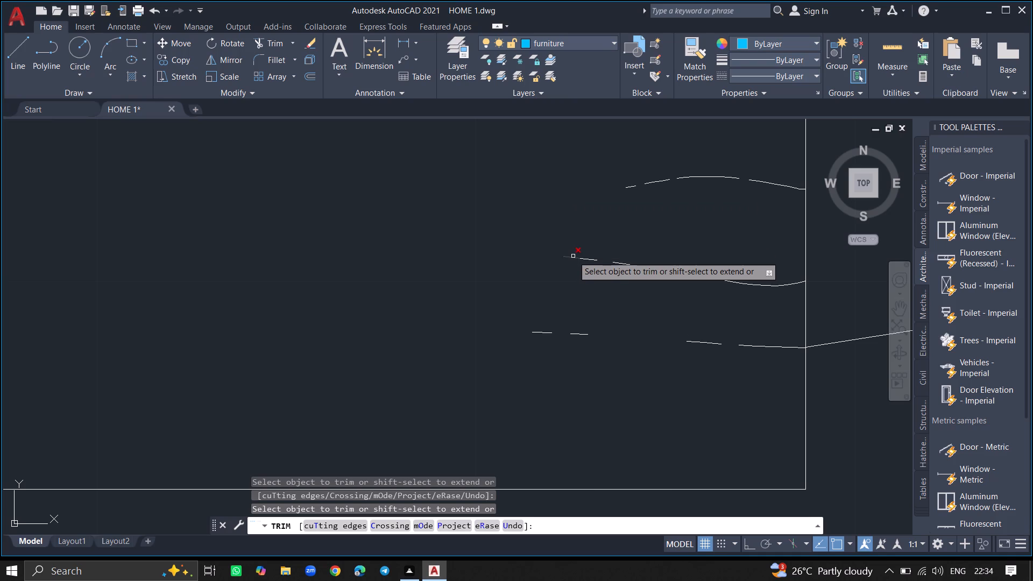
left_click(573, 256)
left_click(584, 259)
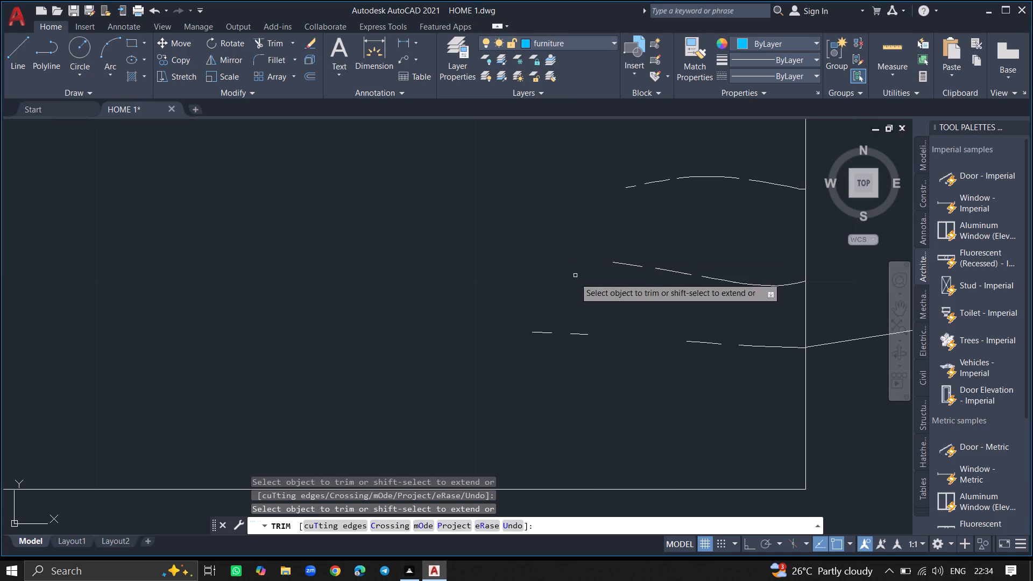
Trim away all remaining dashes of the lowest wood-grain line, up to the tabletop's right edge.
left_click(574, 334)
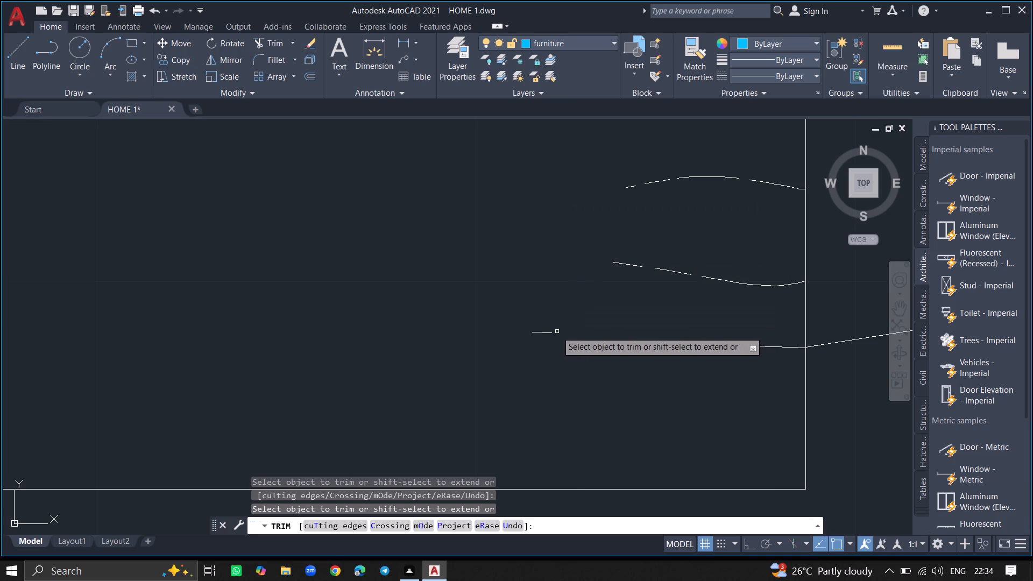
left_click(550, 331)
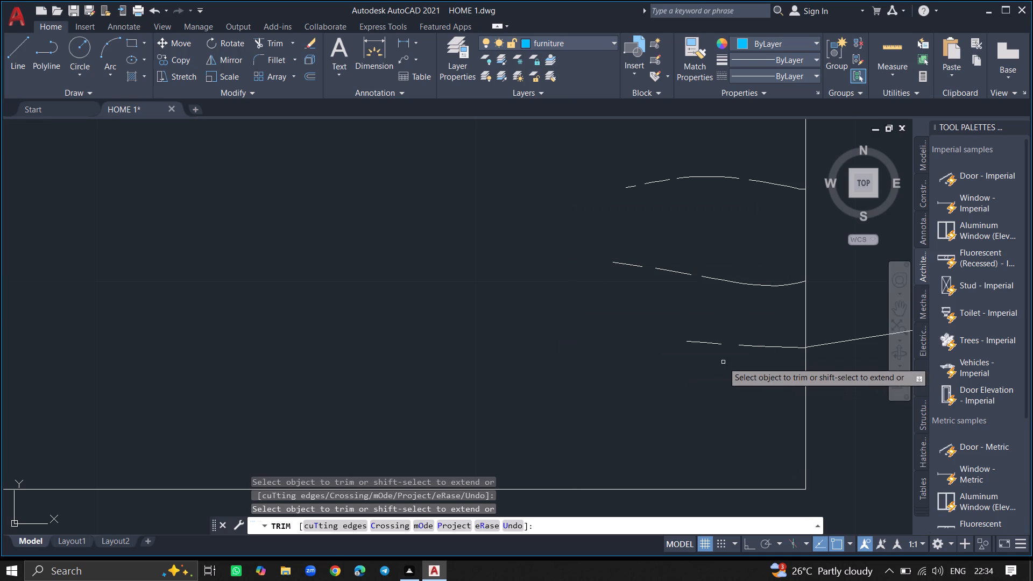
left_click(705, 344)
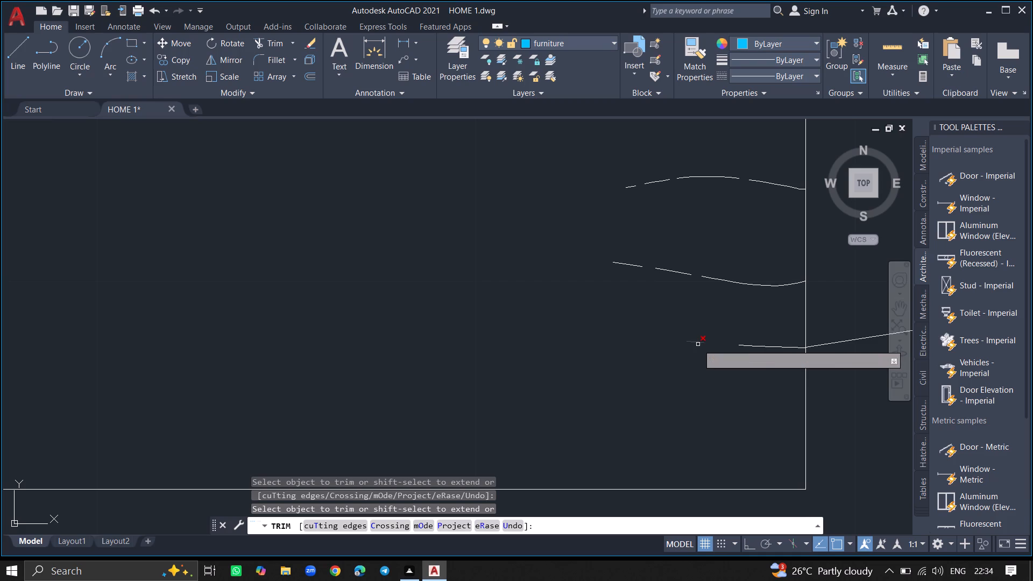
left_click(698, 344)
left_click(749, 345)
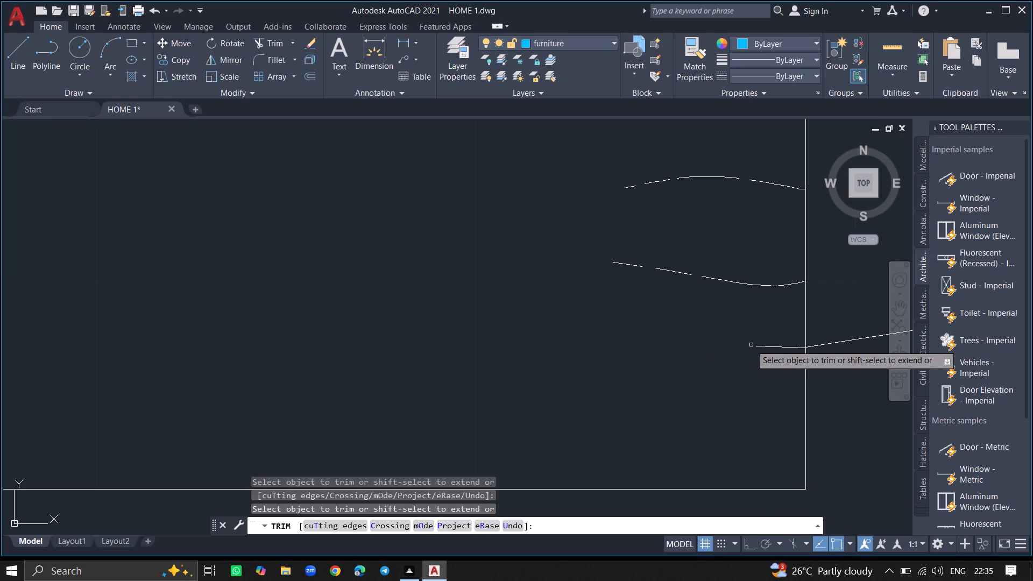
left_click(759, 345)
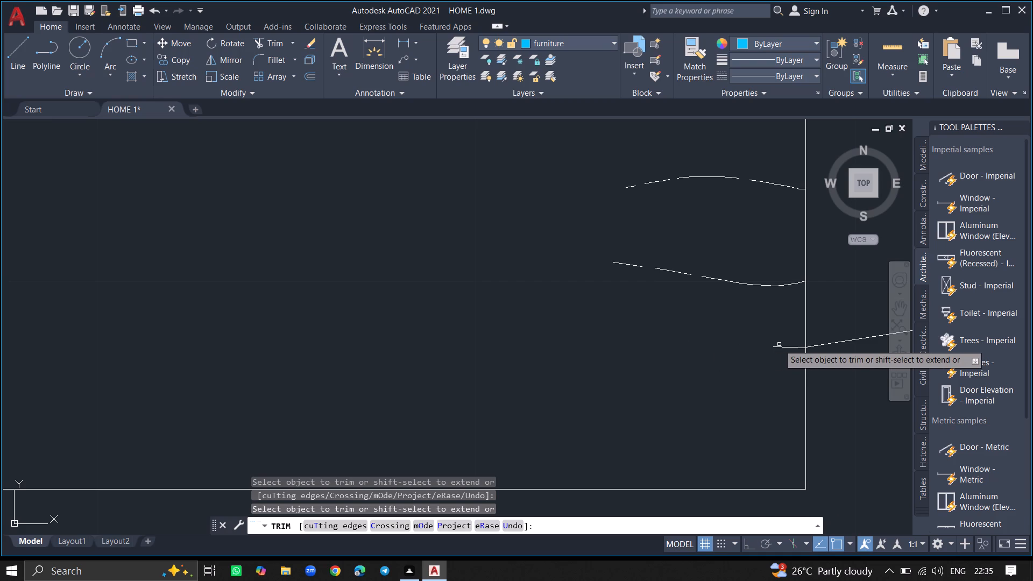
left_click(779, 348)
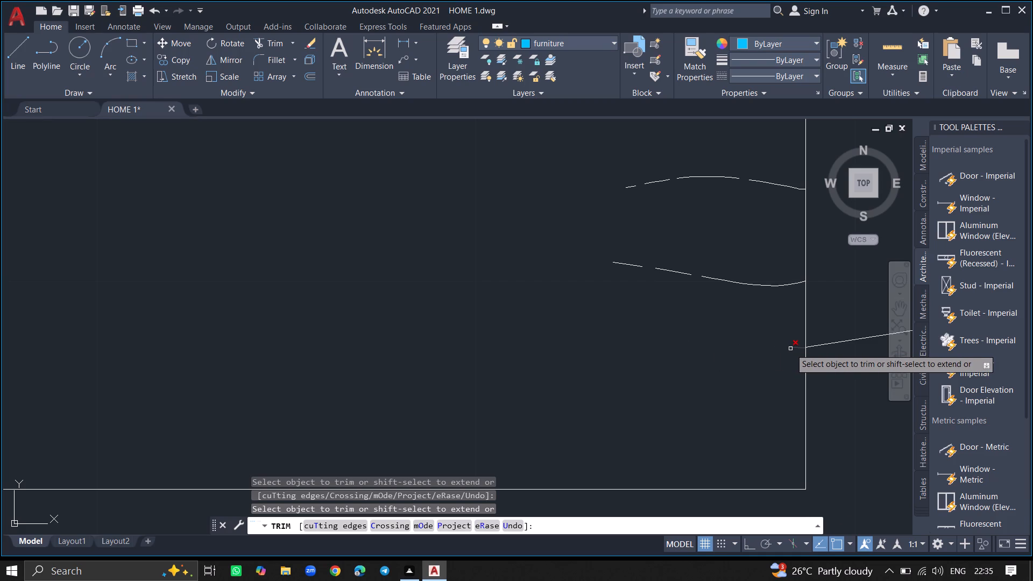
left_click(790, 349)
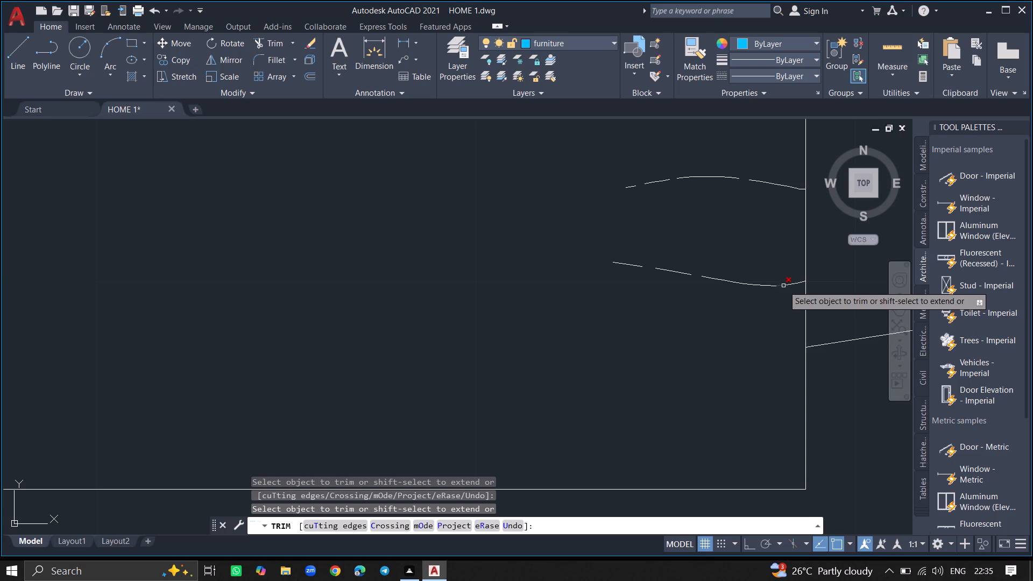
Trim away every remaining piece of the middle of the three lower wood-grain lines, from the tabletop's right edge to its left end.
left_click(783, 285)
left_click(787, 285)
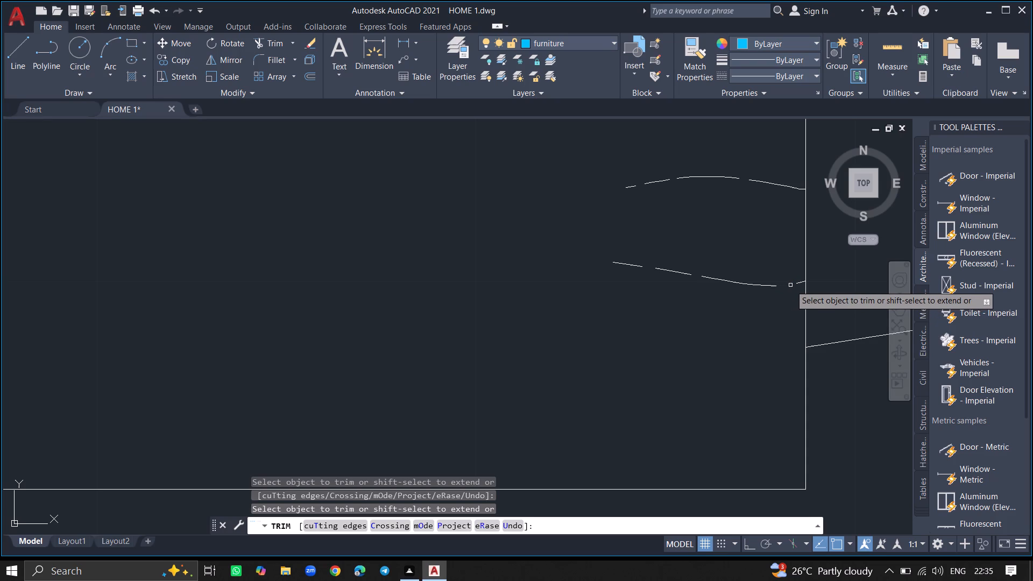
left_click(797, 283)
left_click(766, 286)
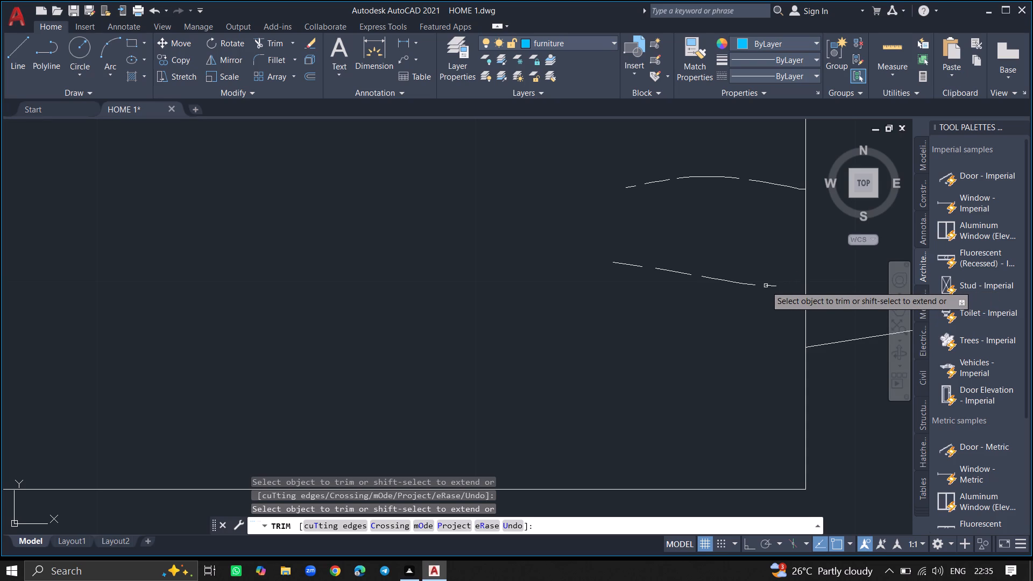
left_click(768, 286)
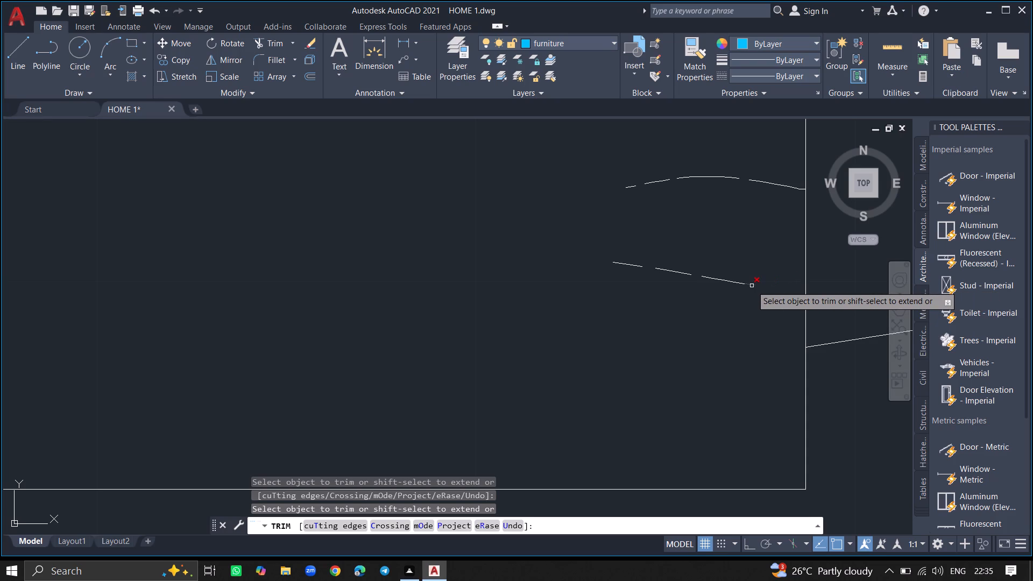
left_click(752, 286)
left_click(745, 286)
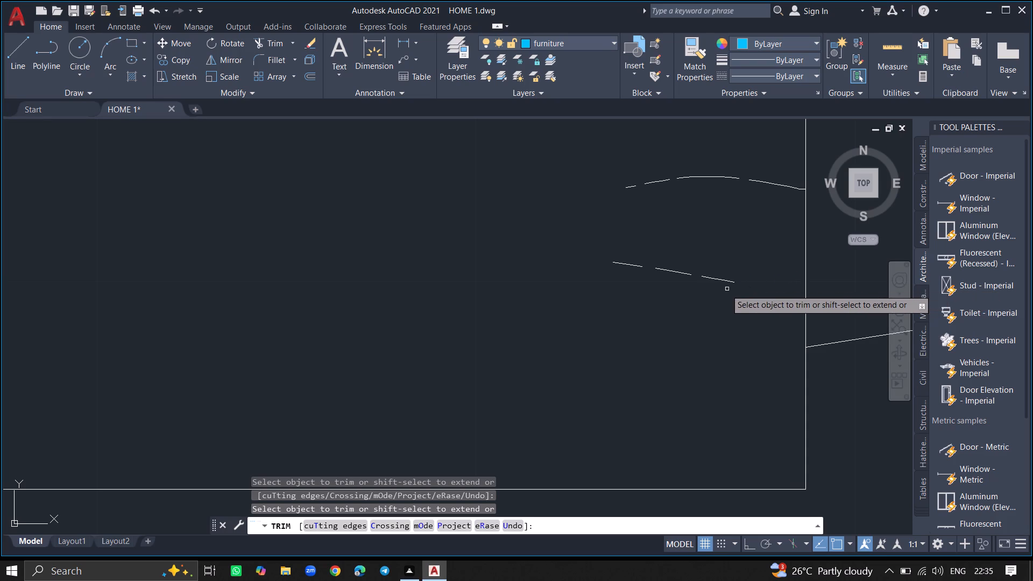
left_click_drag(728, 281, 722, 279)
left_click(722, 279)
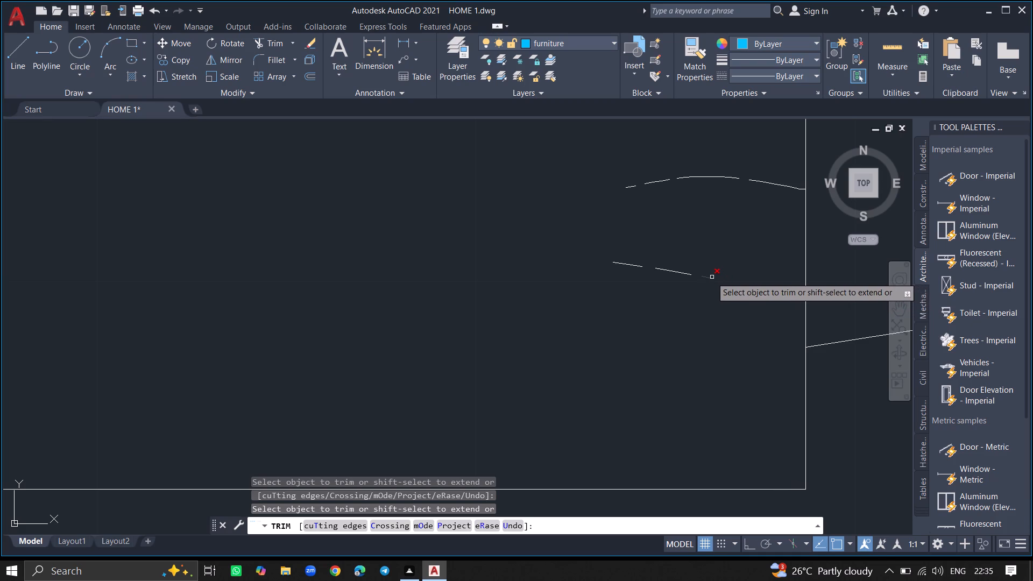
left_click(709, 277)
left_click(689, 274)
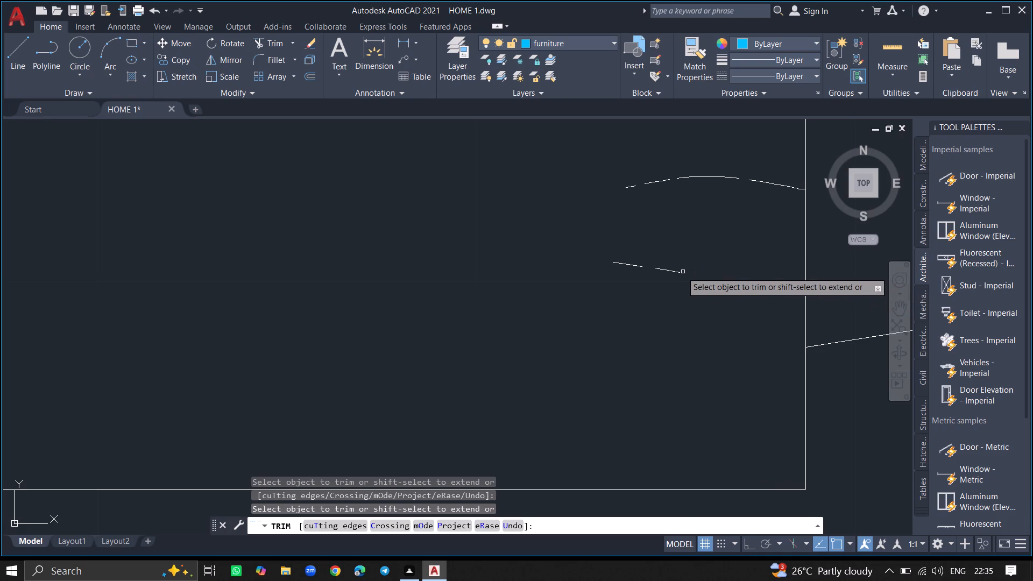
left_click(678, 271)
left_click(669, 270)
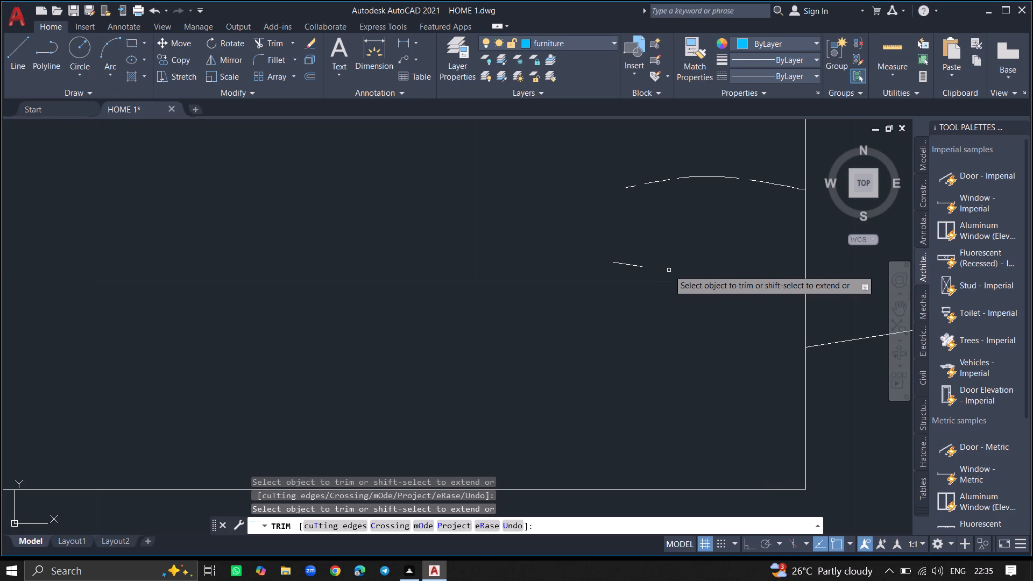
left_click(633, 264)
left_click(627, 264)
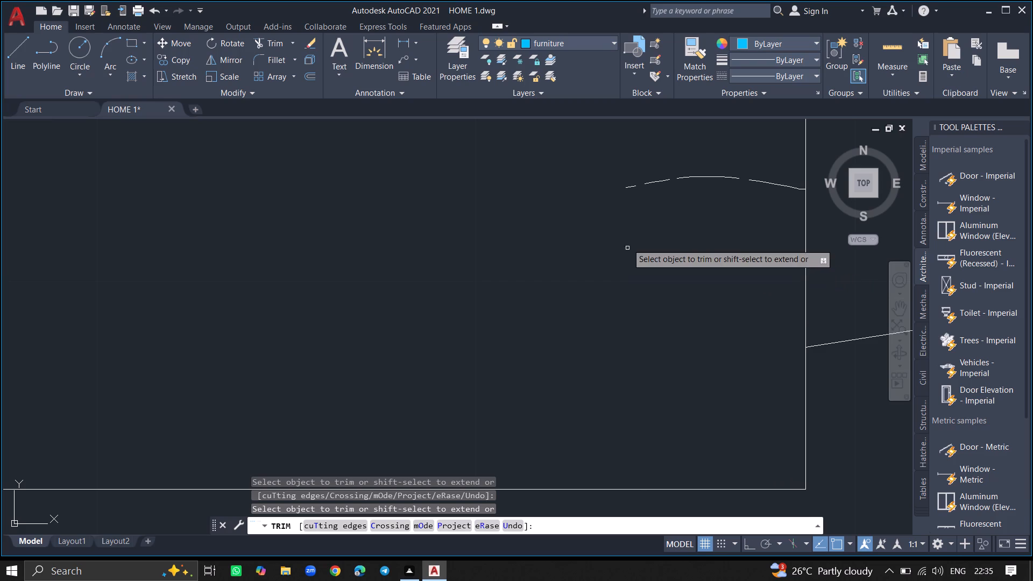
Trim away the two left dashes and the long curved middle dash of the upper of the three lower wood-grain lines.
left_click(631, 186)
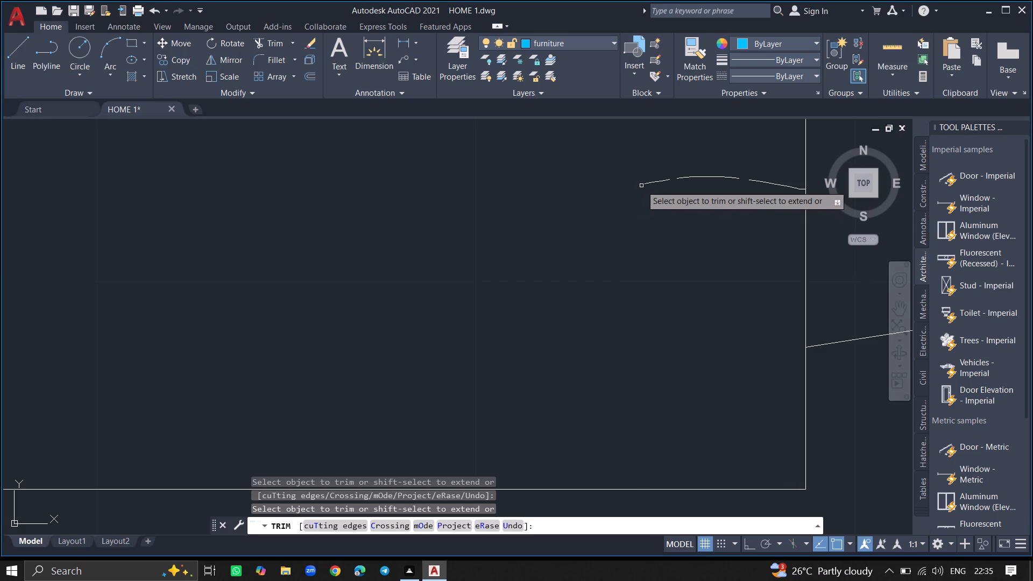
left_click(645, 186)
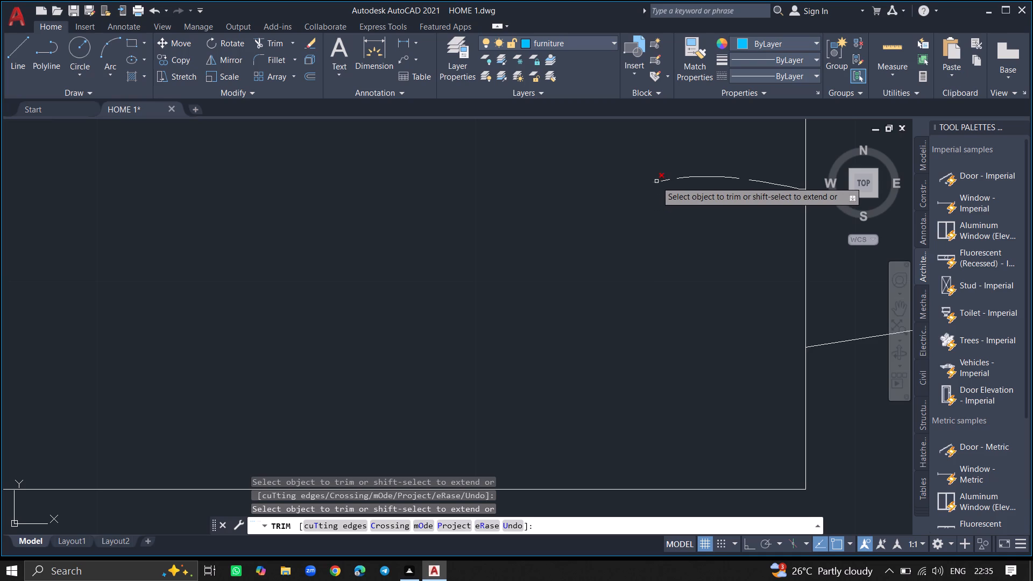
left_click(656, 181)
left_click(661, 182)
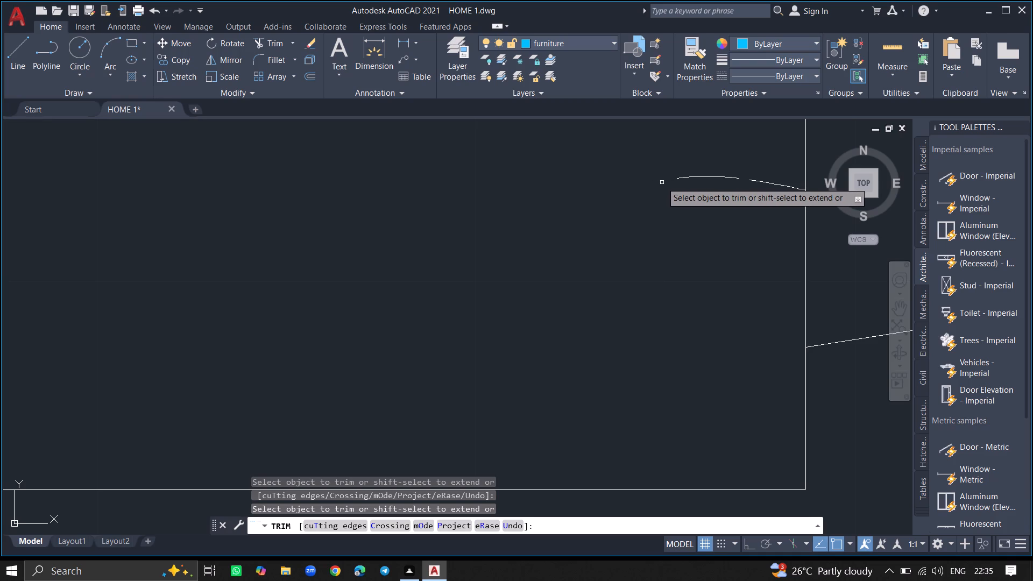
left_click(680, 180)
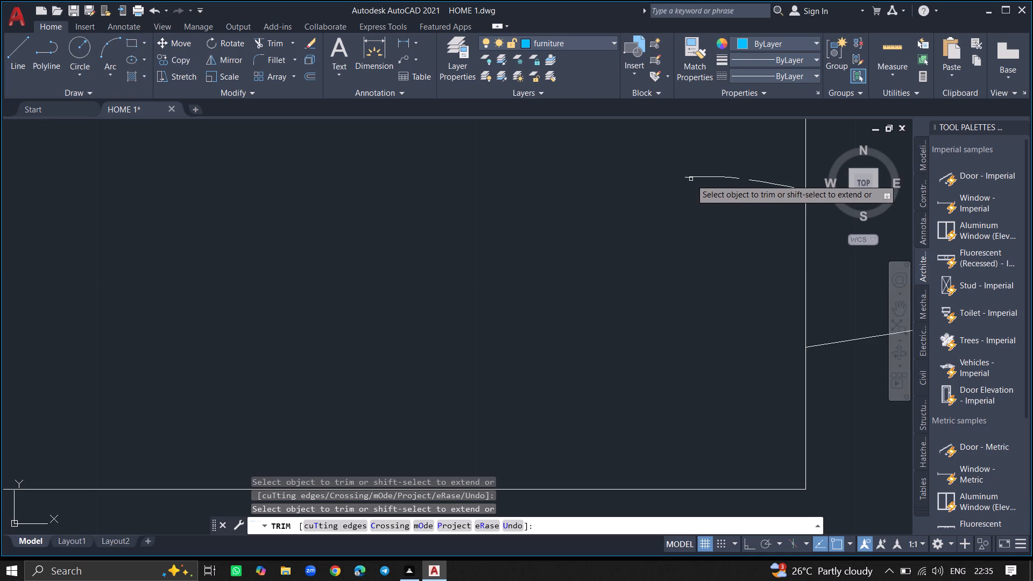
left_click_drag(691, 175, 691, 181)
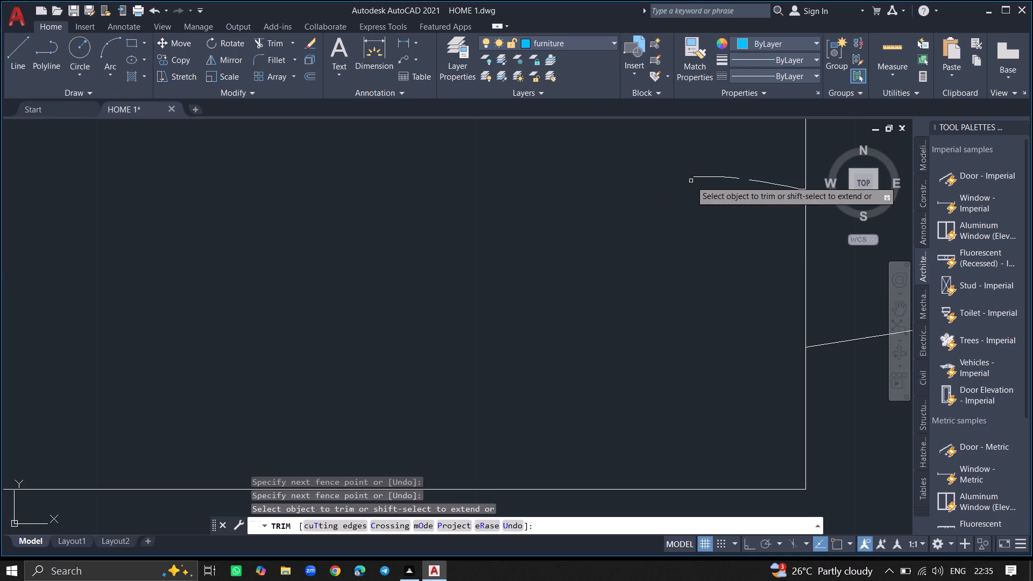
left_click(691, 181)
left_click(697, 172)
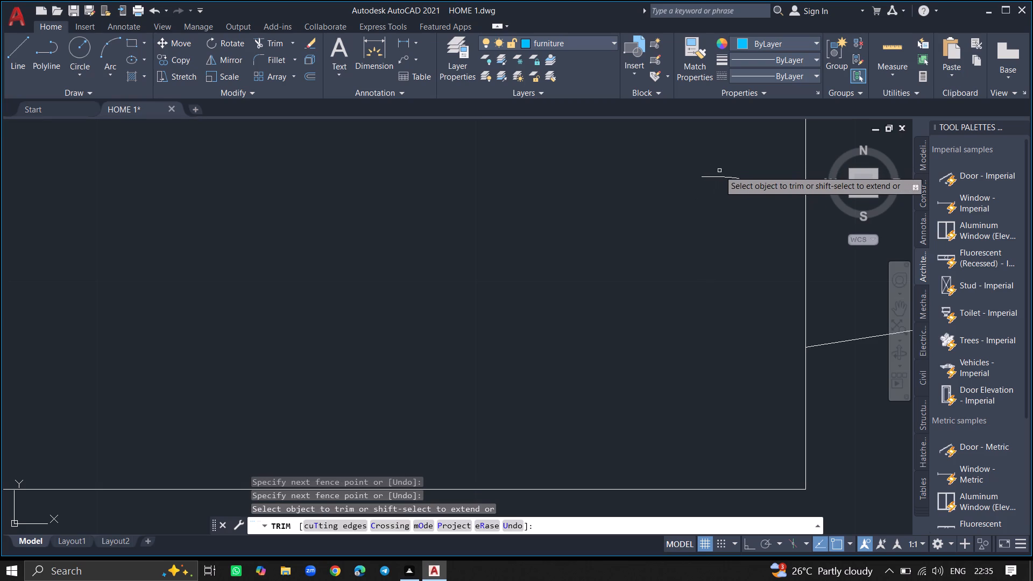
left_click(719, 178)
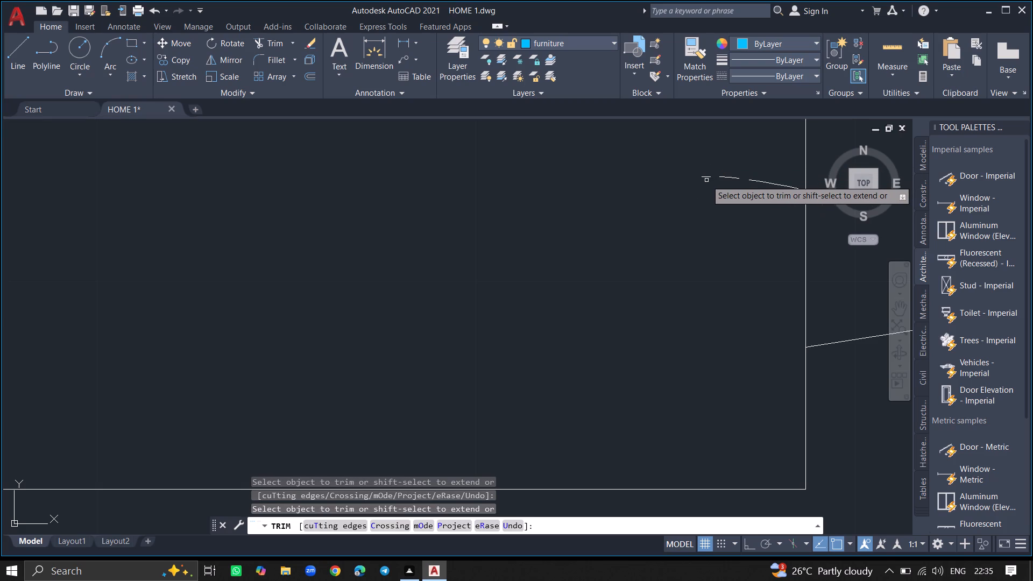
left_click(706, 177)
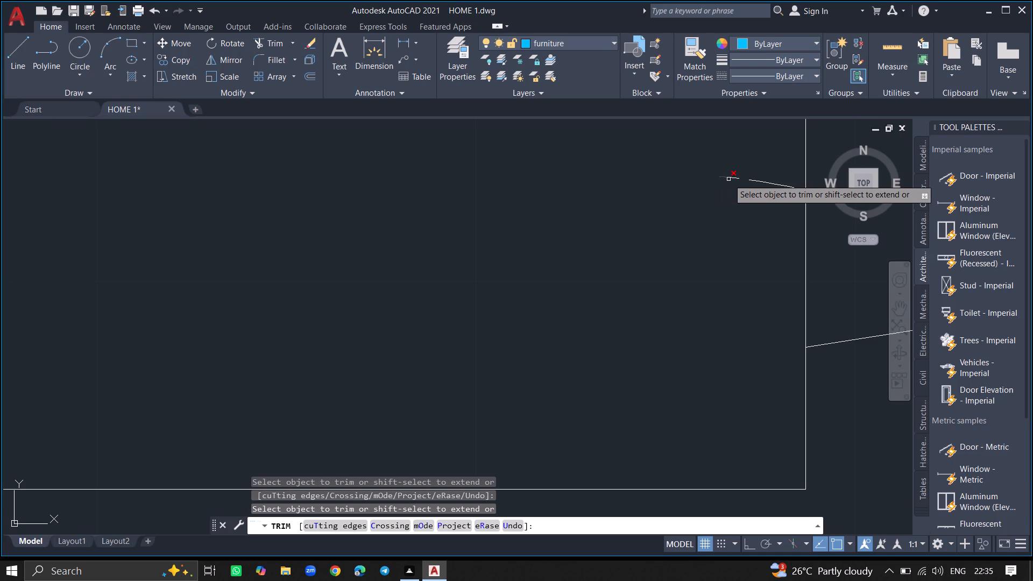
left_click(728, 179)
left_click(730, 179)
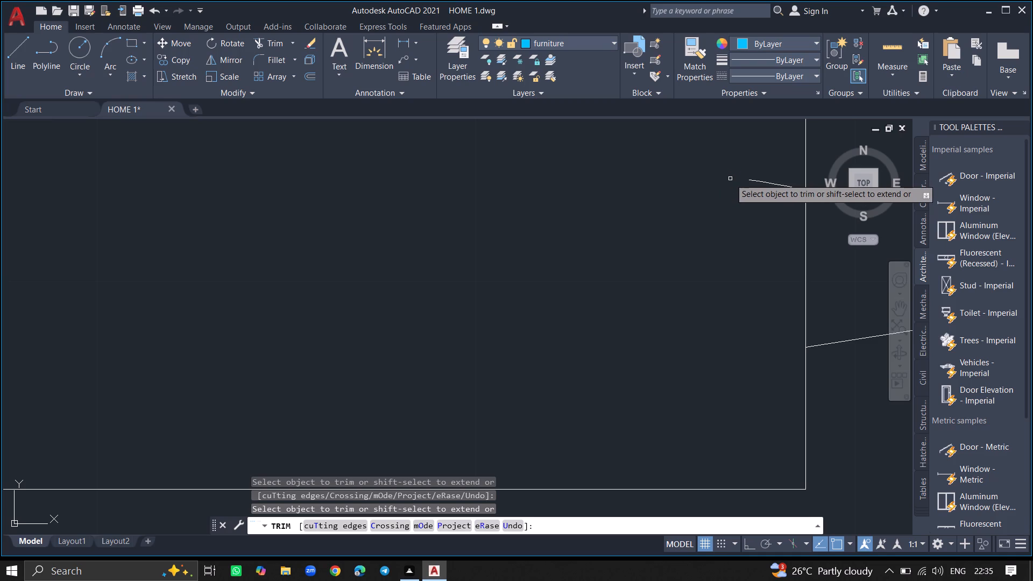
Trim away the last dash of that upper wood-grain line piece by piece, including the tiny leftovers up to the tabletop's right edge.
left_click(760, 182)
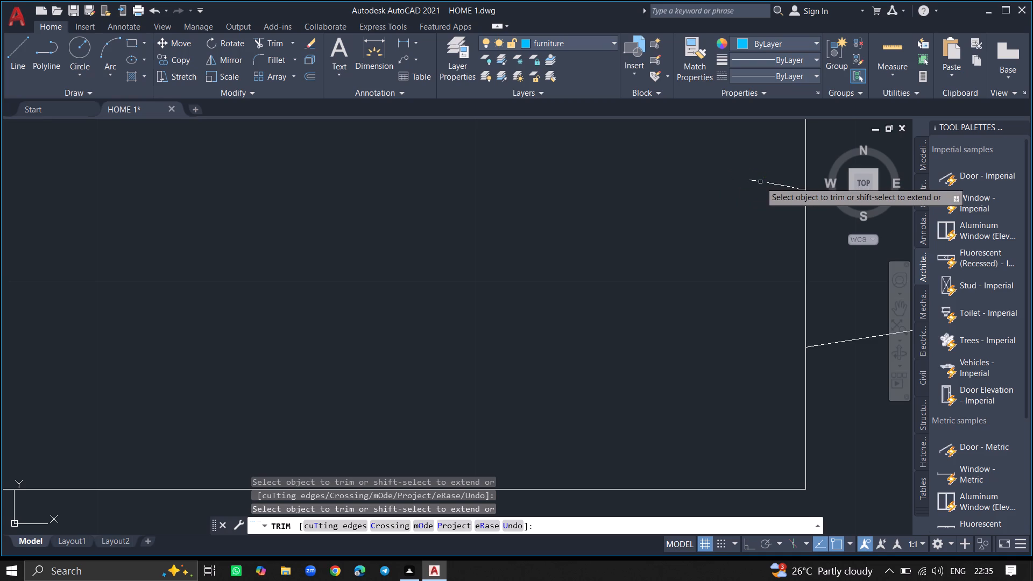
left_click(755, 182)
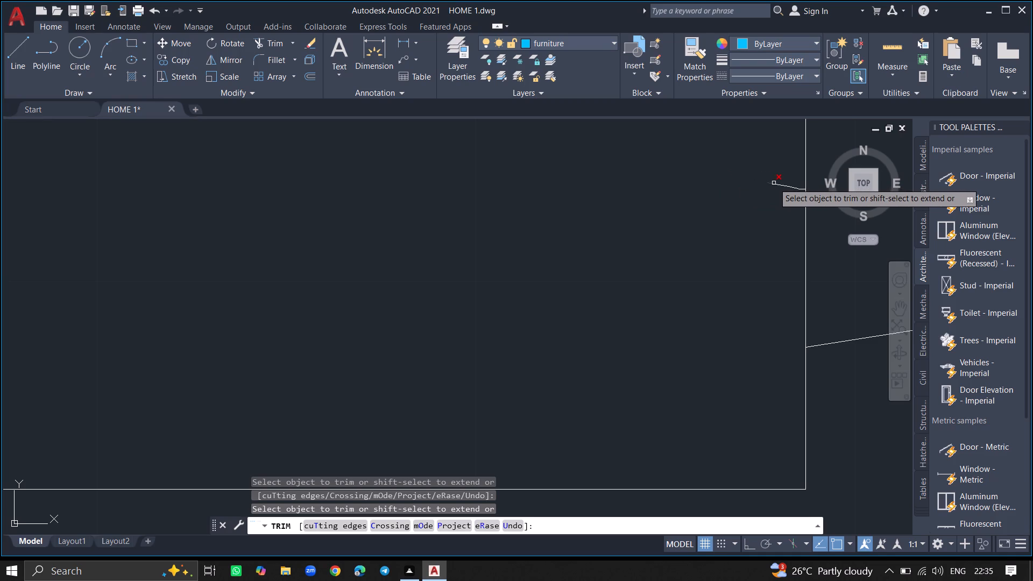
left_click(775, 186)
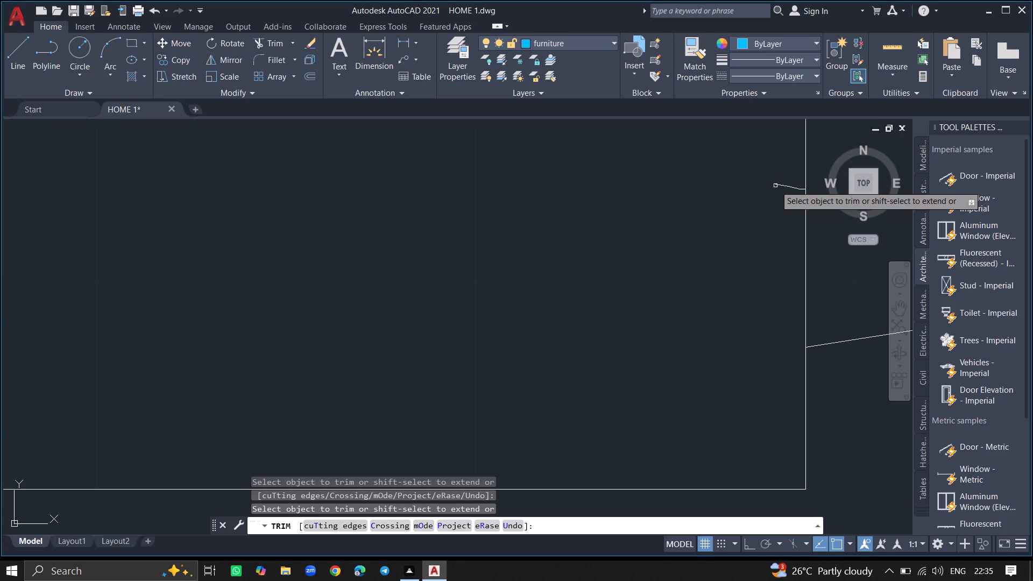
left_click(779, 186)
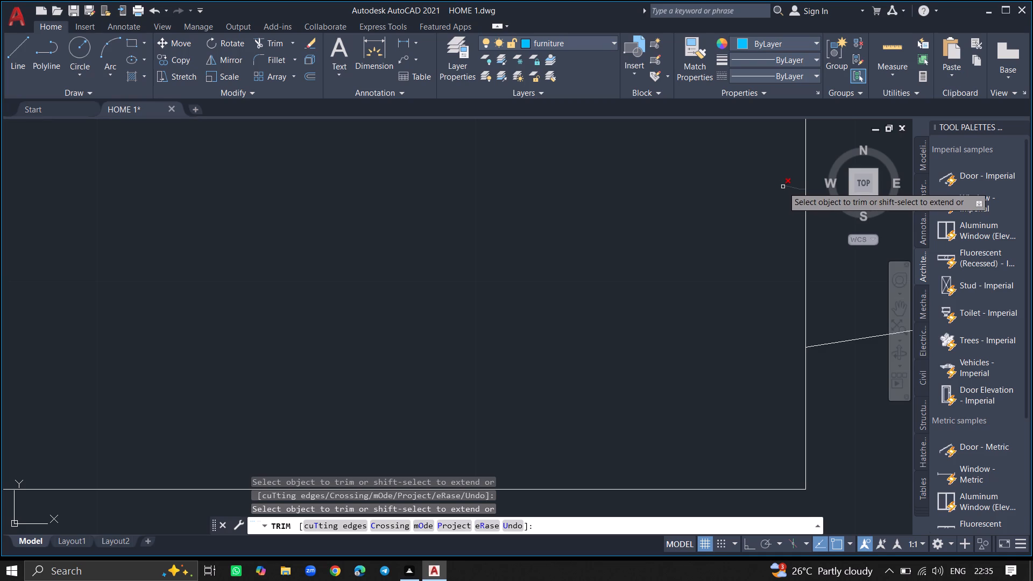
left_click(783, 187)
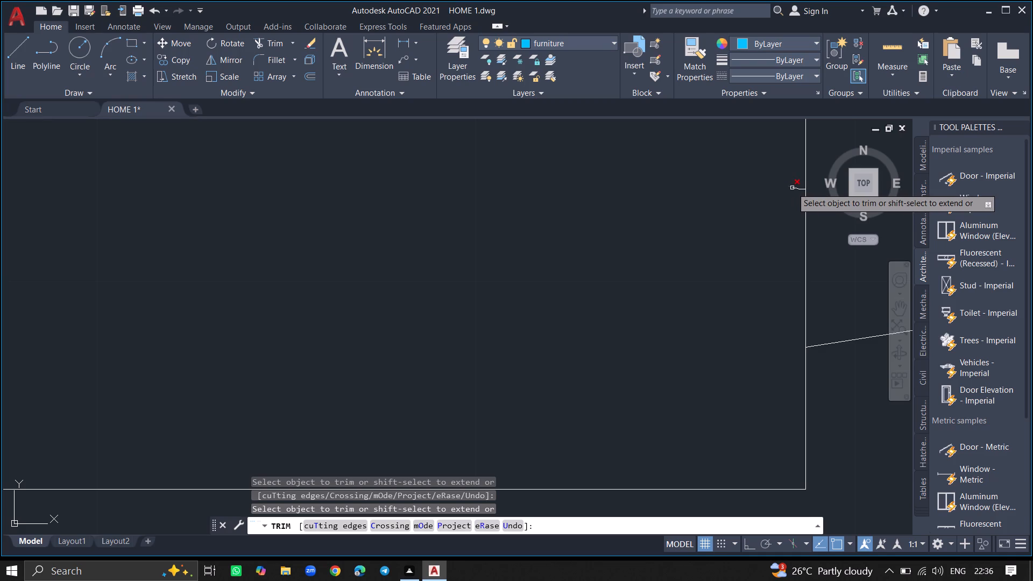
left_click(792, 188)
left_click(795, 189)
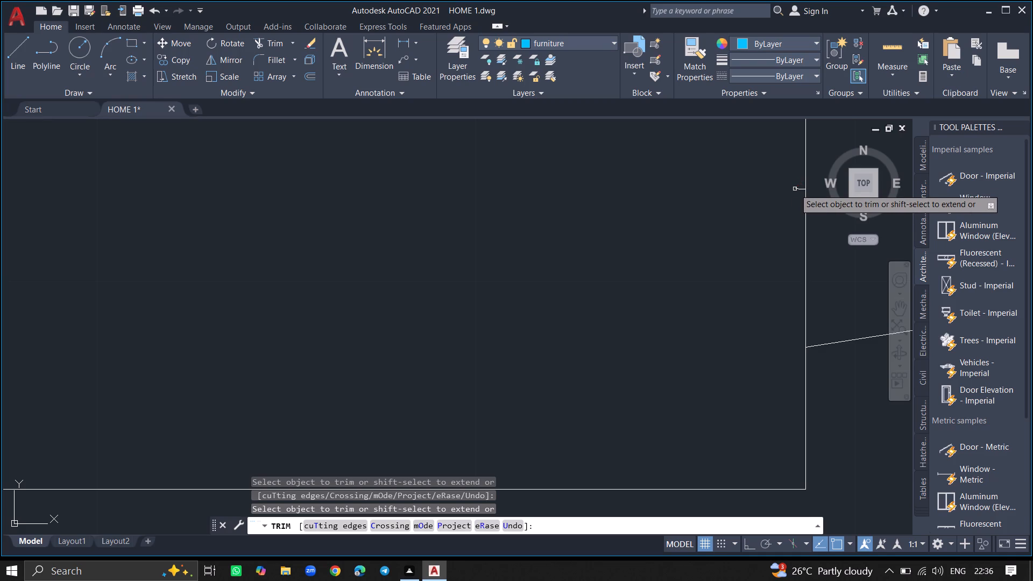
left_click(800, 189)
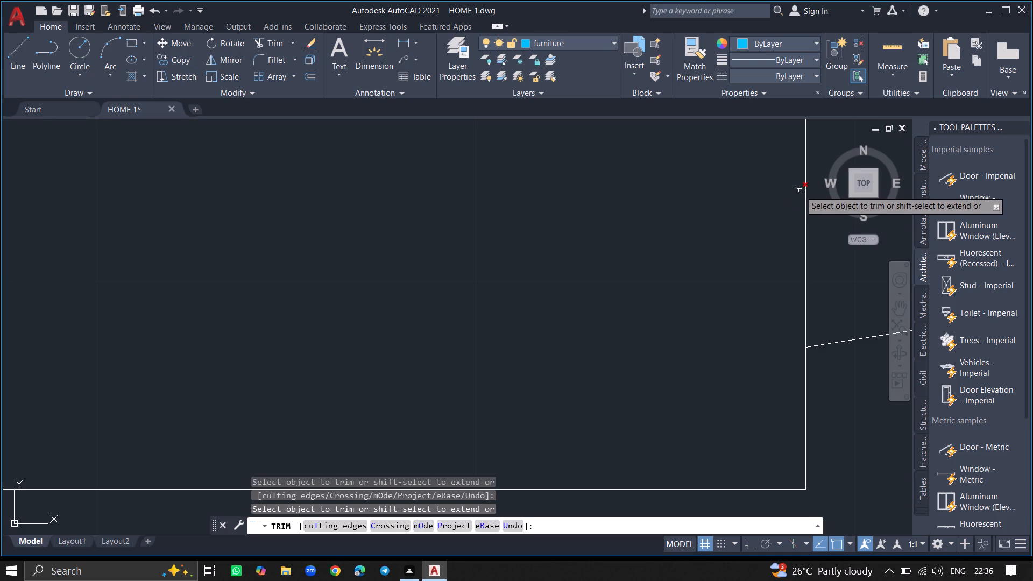
left_click(800, 190)
scroll(800, 190, "up", 5, "ctrl")
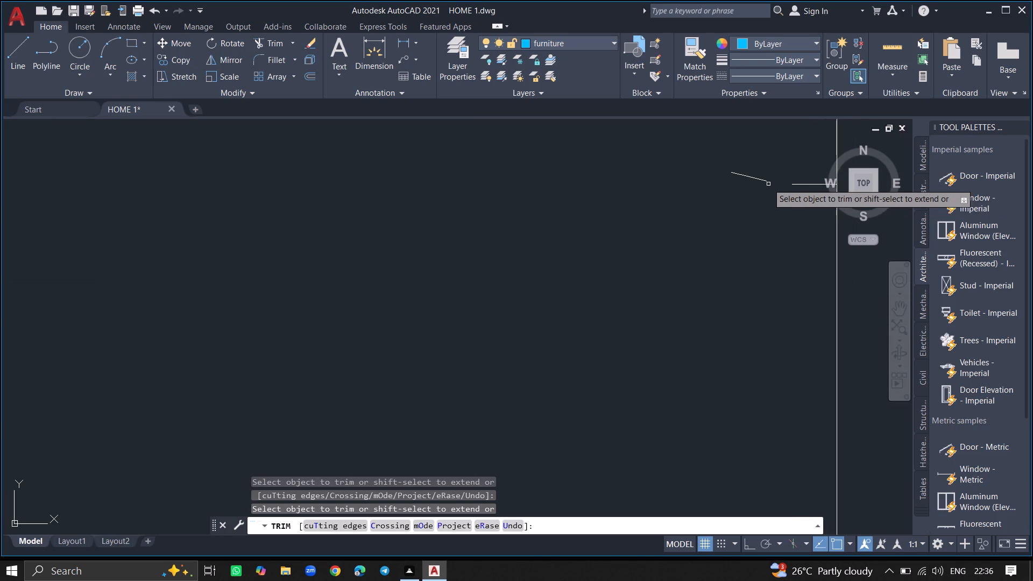
left_click(762, 178)
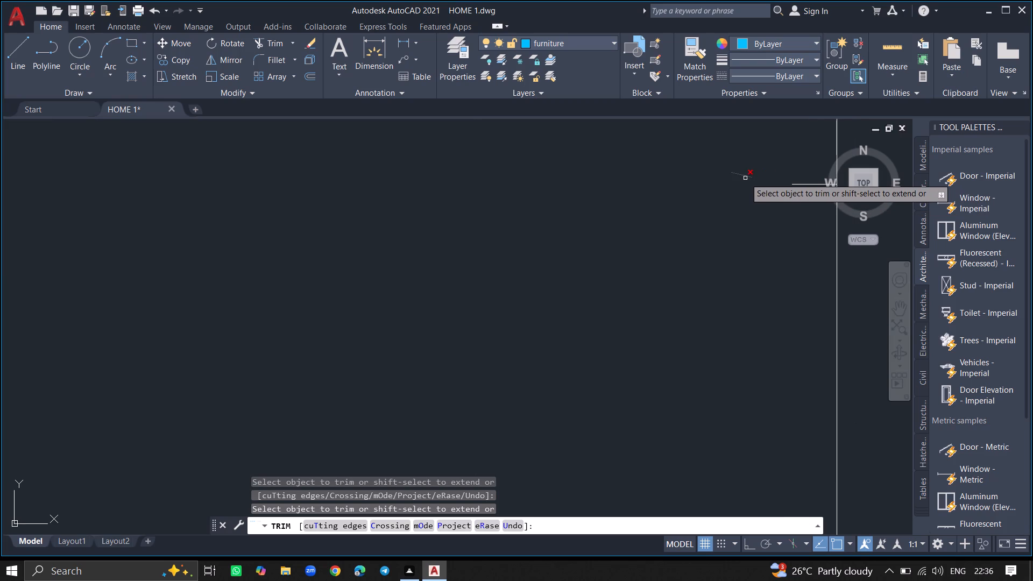
left_click(745, 178)
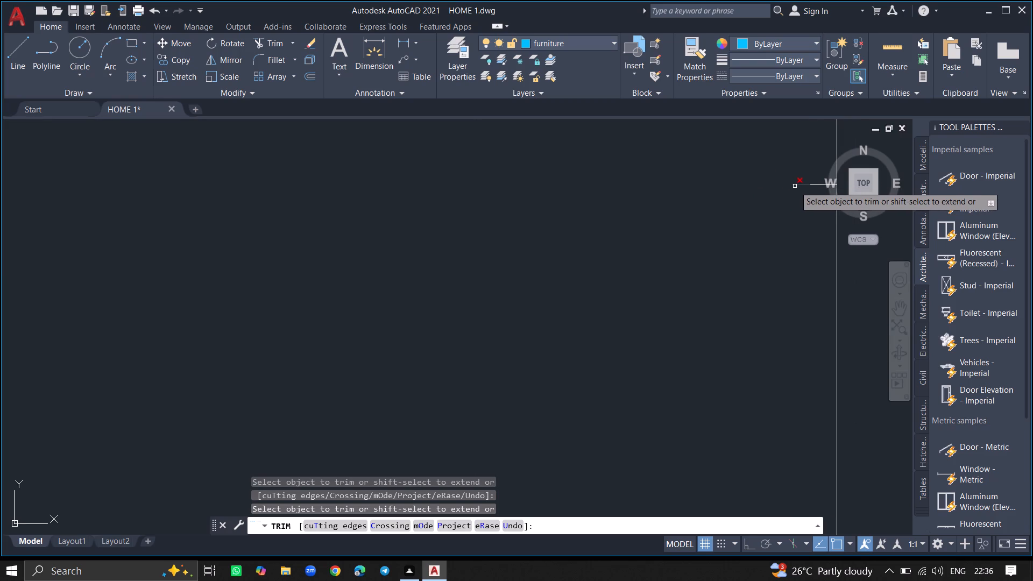
left_click(795, 186)
scroll(795, 186, "down", 1, "ctrl")
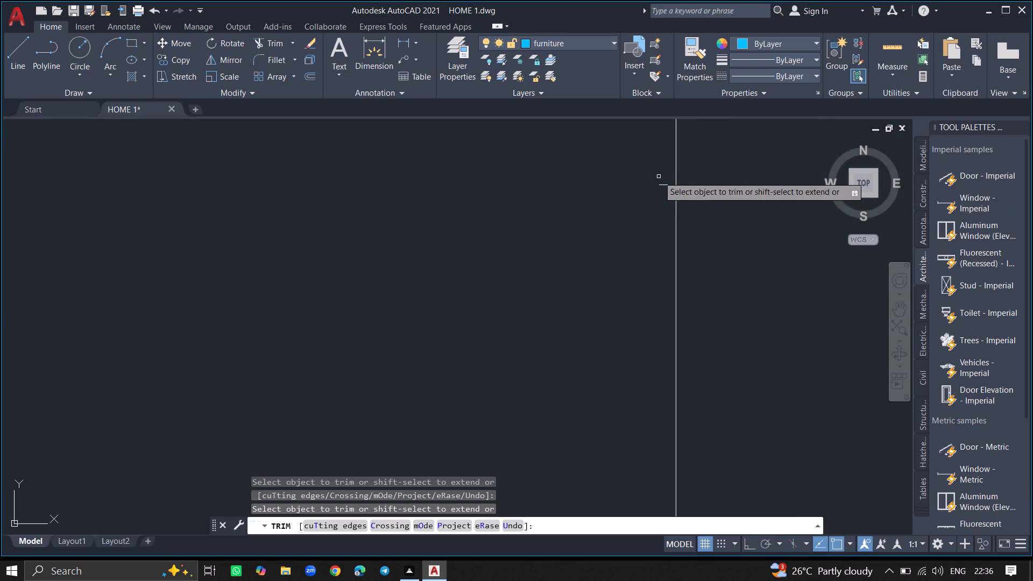
left_click(664, 186)
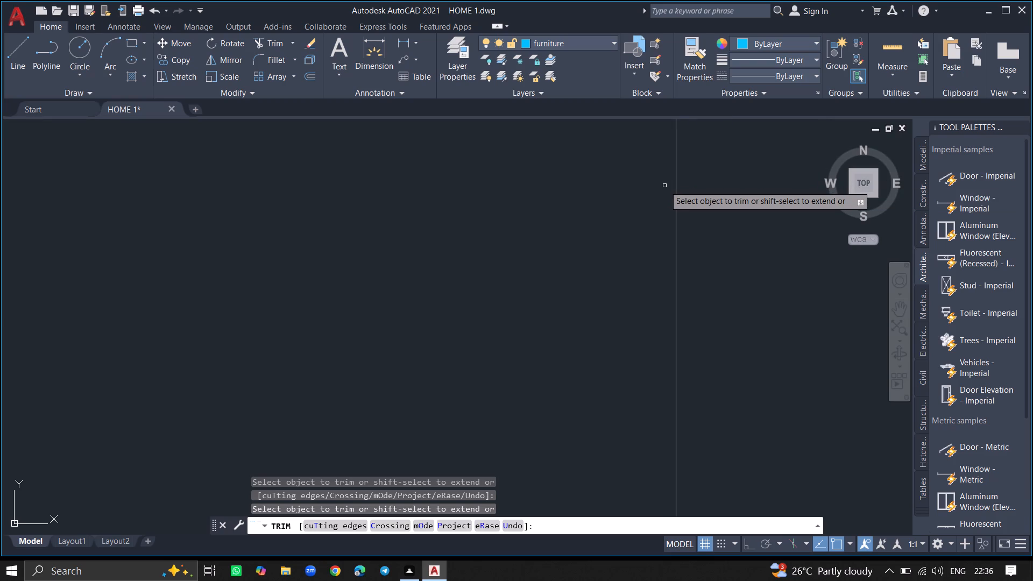
Trim away the stray line fragments remaining inside the tabletop and a small one just below the table.
scroll(664, 186, "down", 3, "ctrl")
scroll(557, 218, "down", 8, "ctrl")
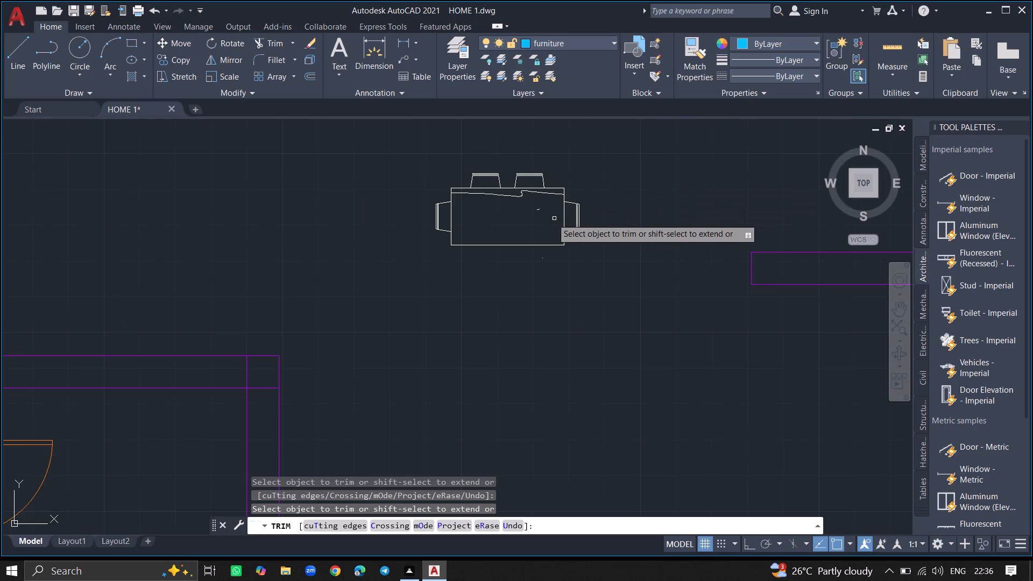
left_click(538, 210)
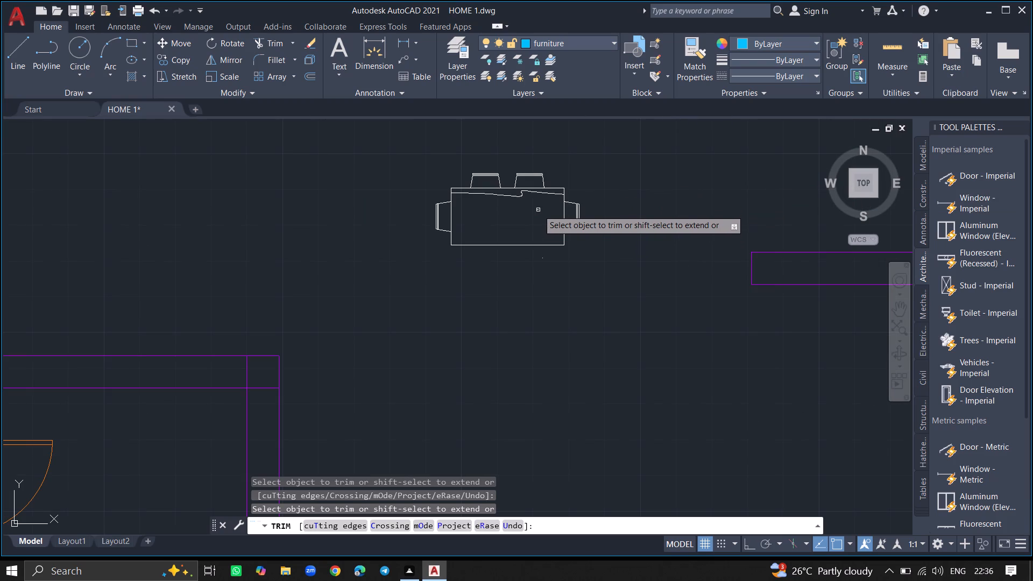
scroll(541, 267, "up", 3, "ctrl")
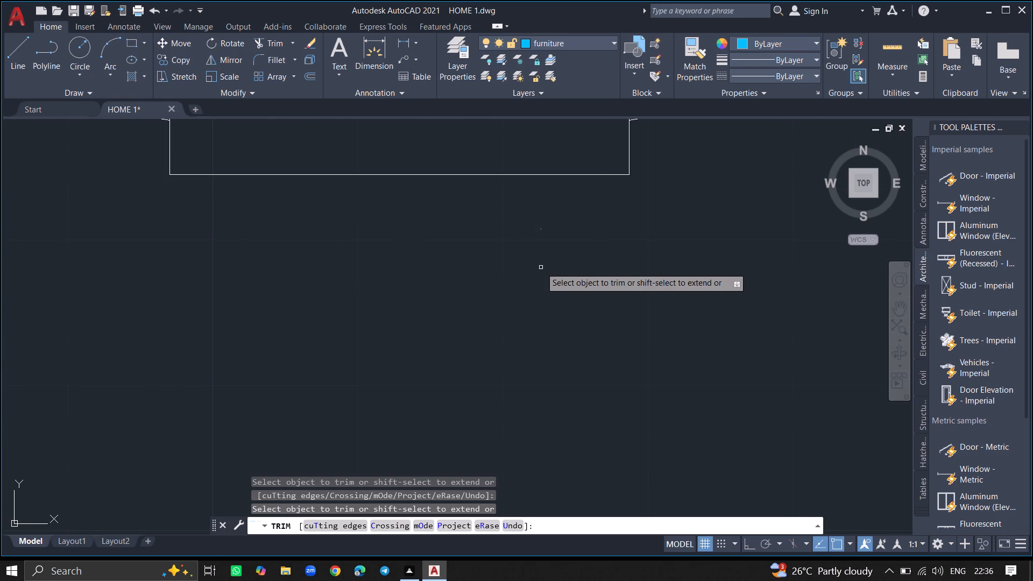
left_click(540, 230)
scroll(518, 240, "down", 3, "ctrl")
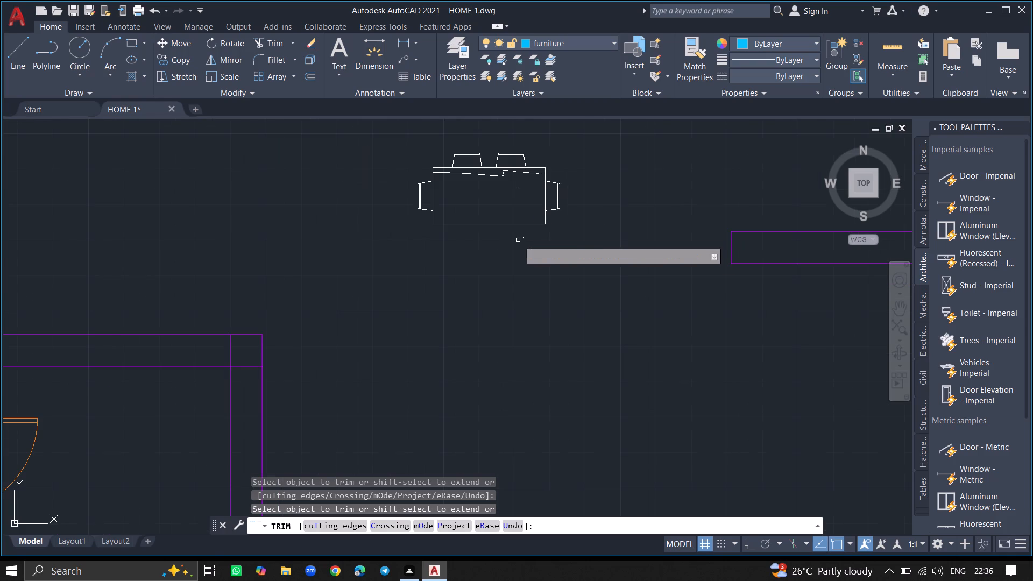
left_click(519, 189)
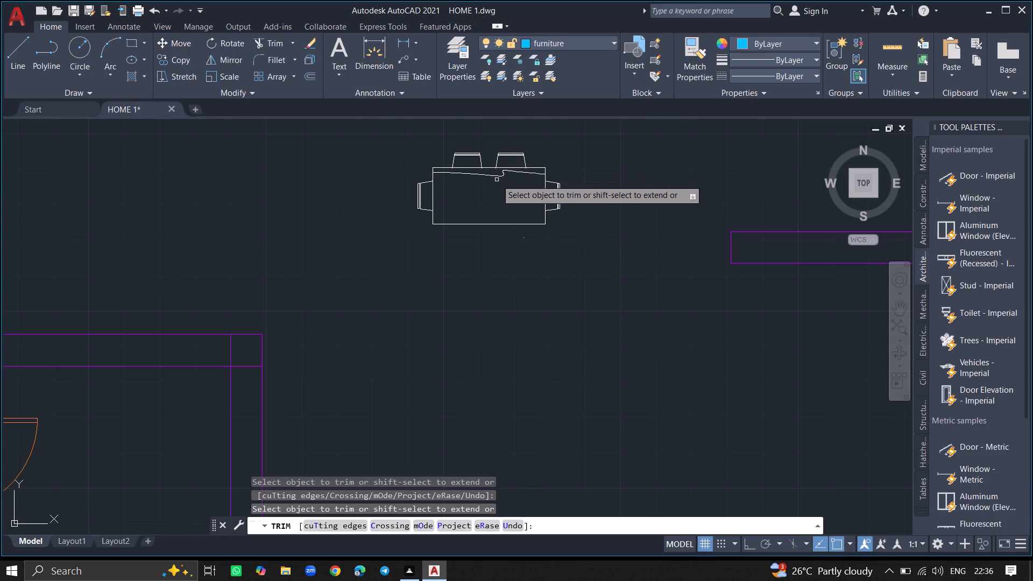
Cut two gaps into the tabletop's remaining wood-grain line, just left of its S-shaped curl.
scroll(497, 180, "up", 5, "ctrl")
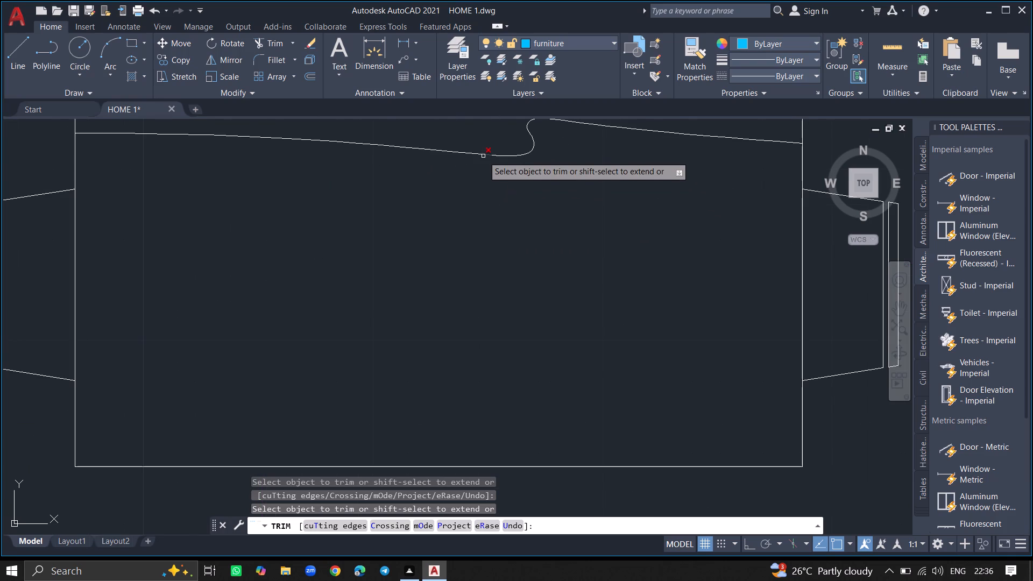
left_click(483, 156)
left_click(483, 156)
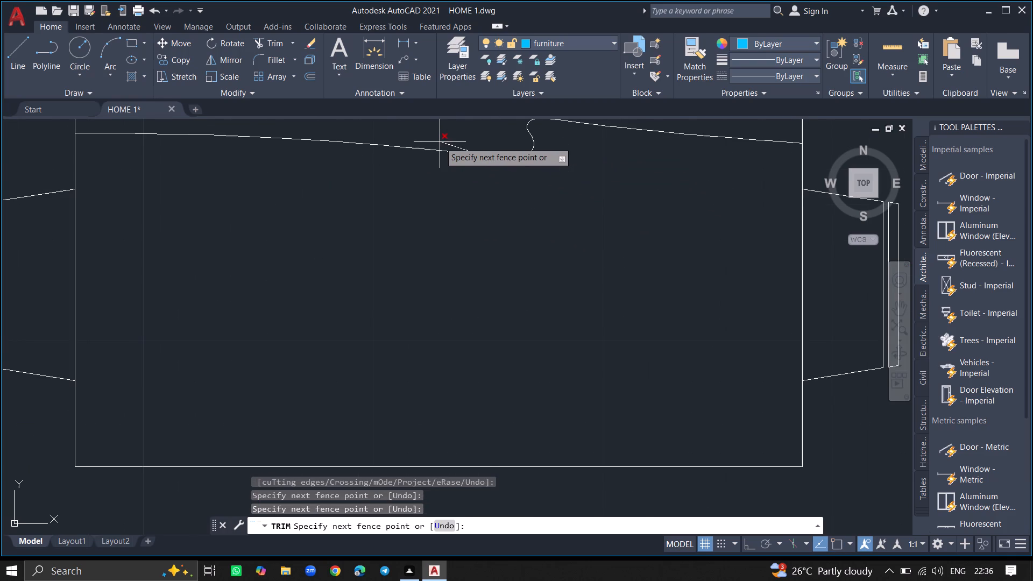
left_click(391, 144)
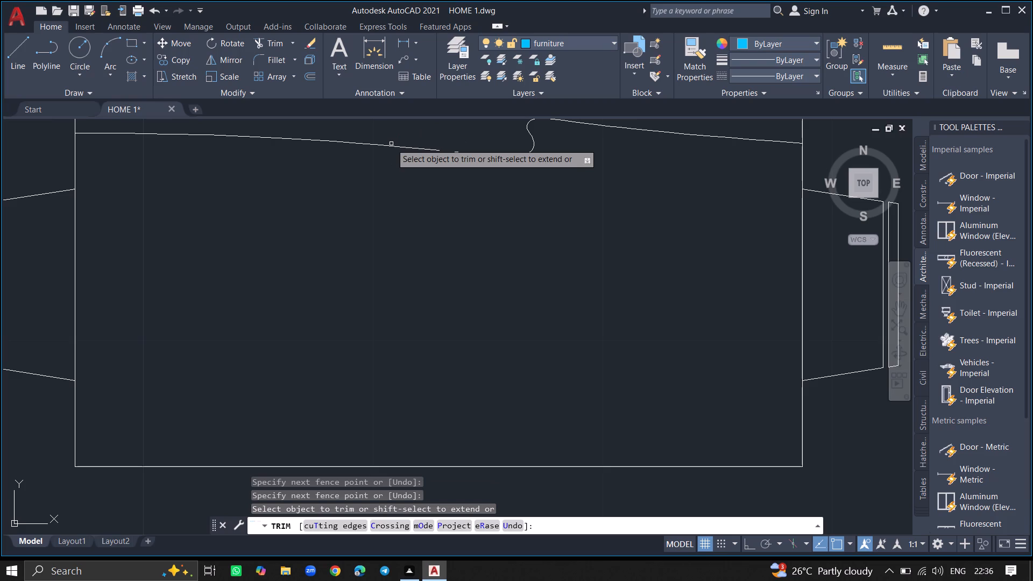
key("Escape")
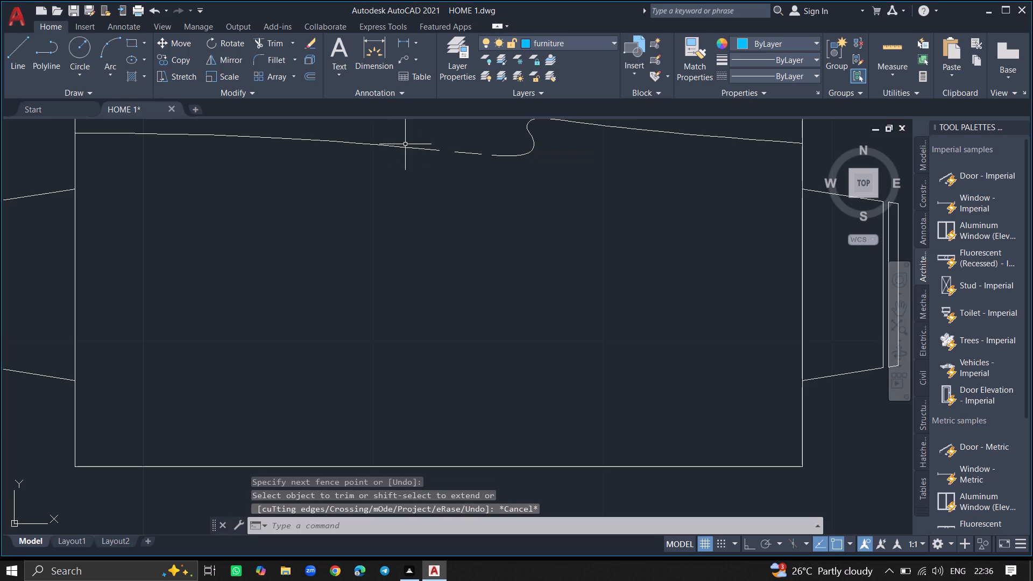
Trim a wide gap and a smaller one into the tabletop's remaining wood-grain line, farther left of its S-shaped curl.
left_click(418, 141)
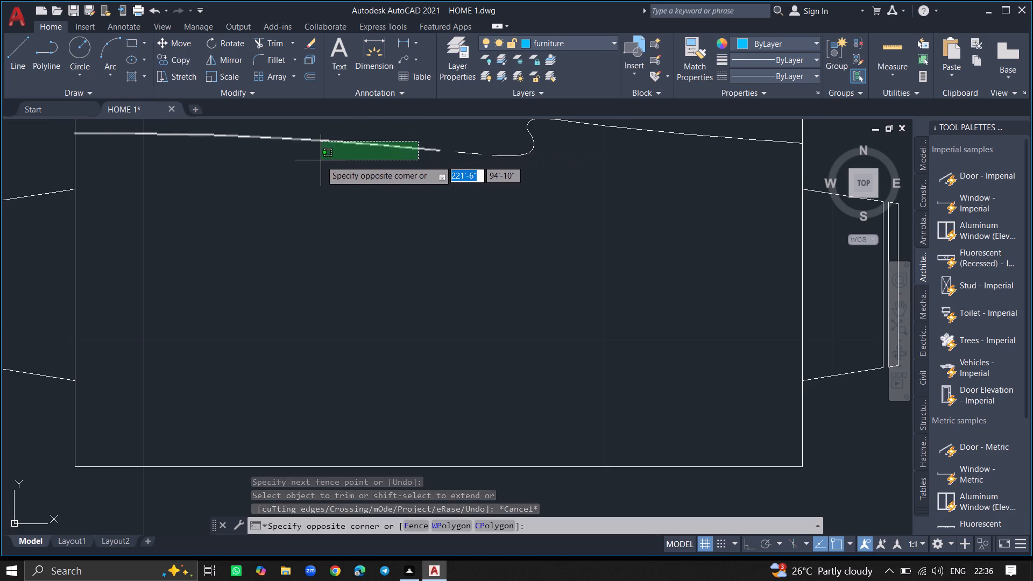
left_click(321, 160)
type("TR")
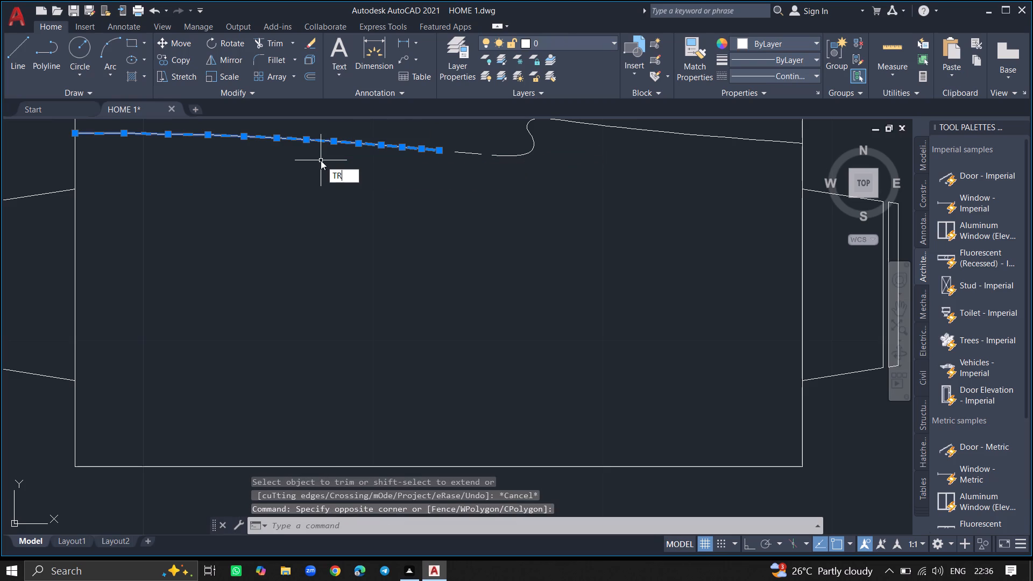
left_click(342, 185)
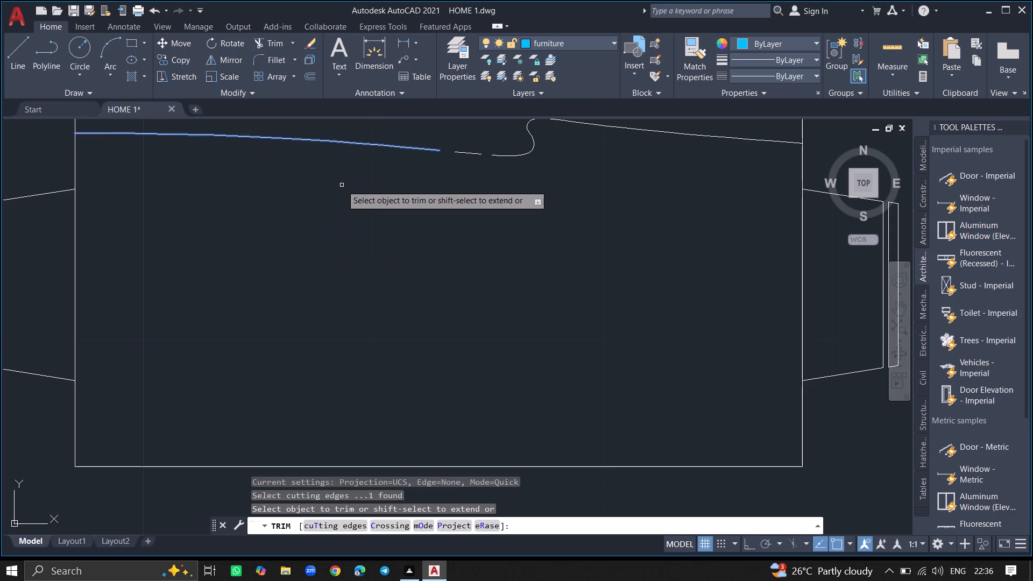
key("Return")
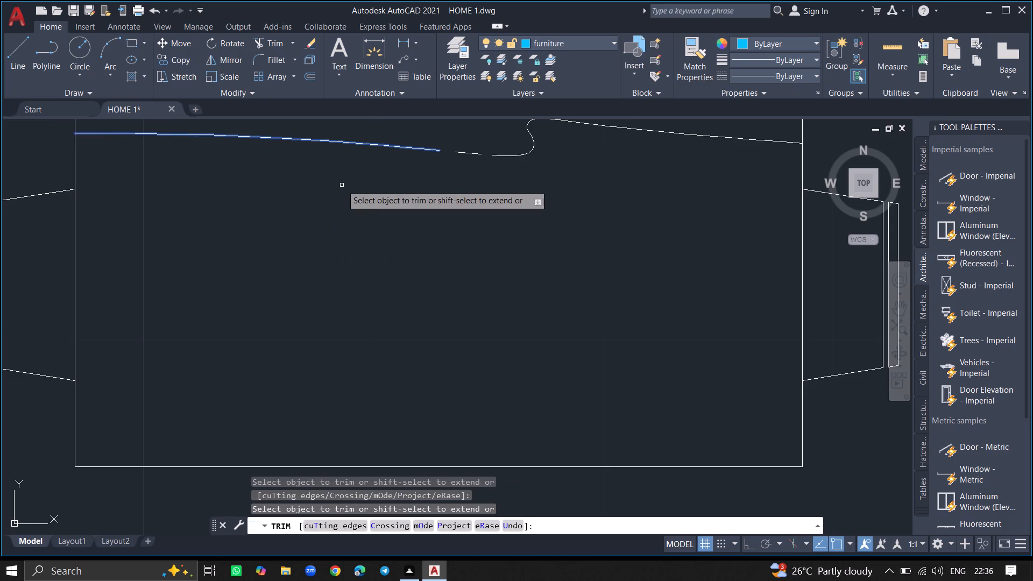
left_click(335, 142)
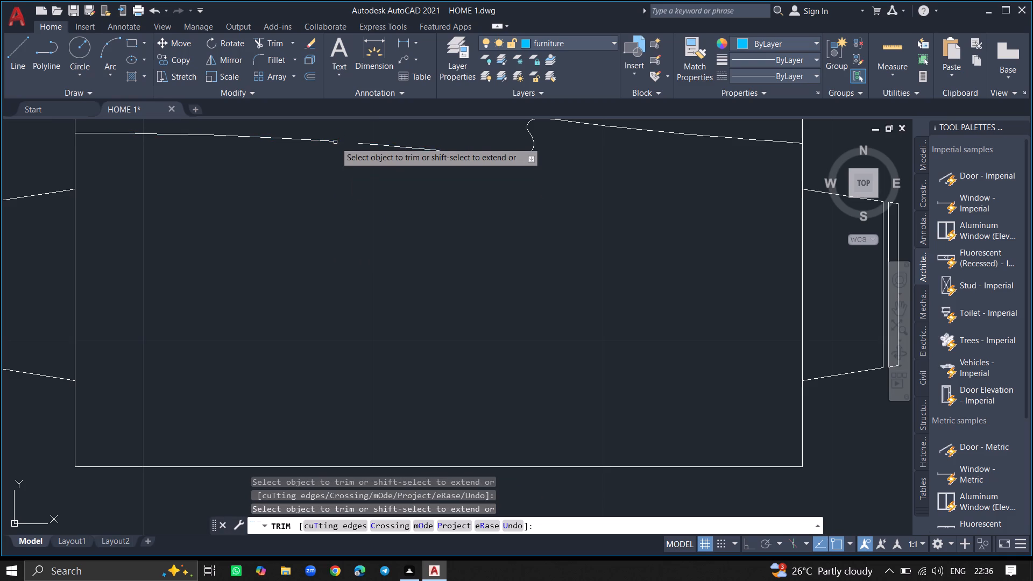
left_click(331, 141)
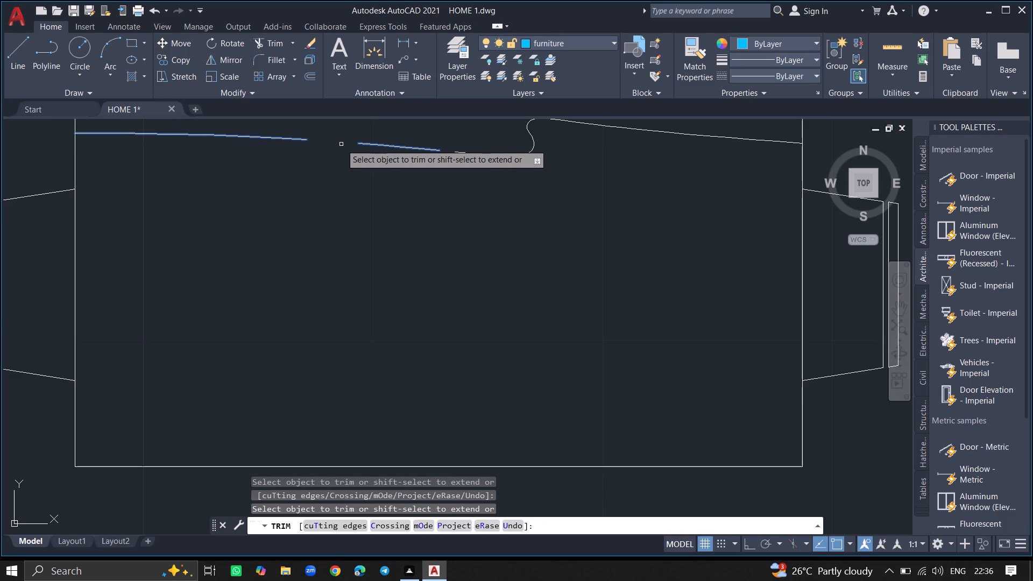
key("Delete")
key("Return")
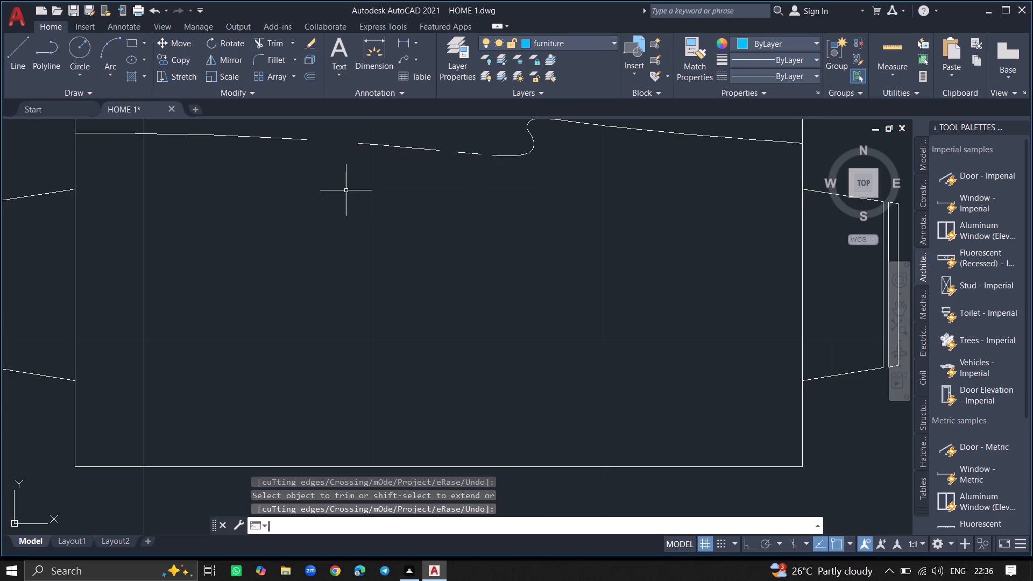
key("Delete")
key("space")
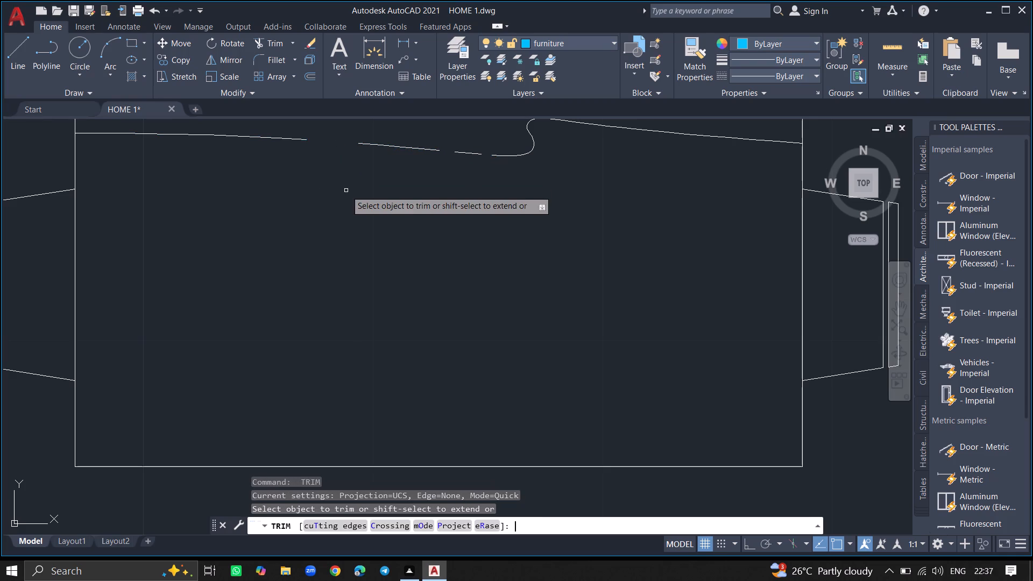
left_click(392, 147)
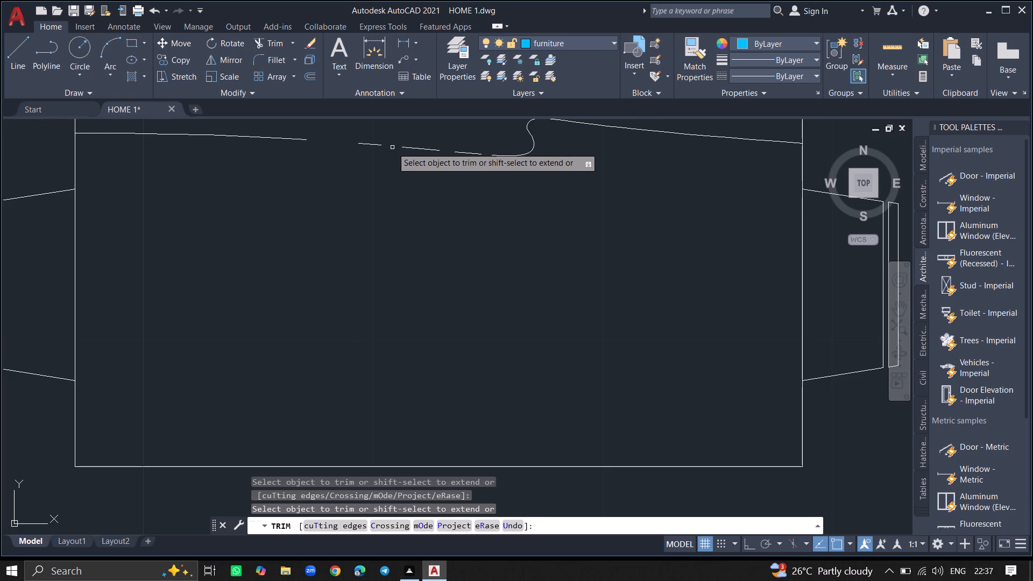
key("Escape")
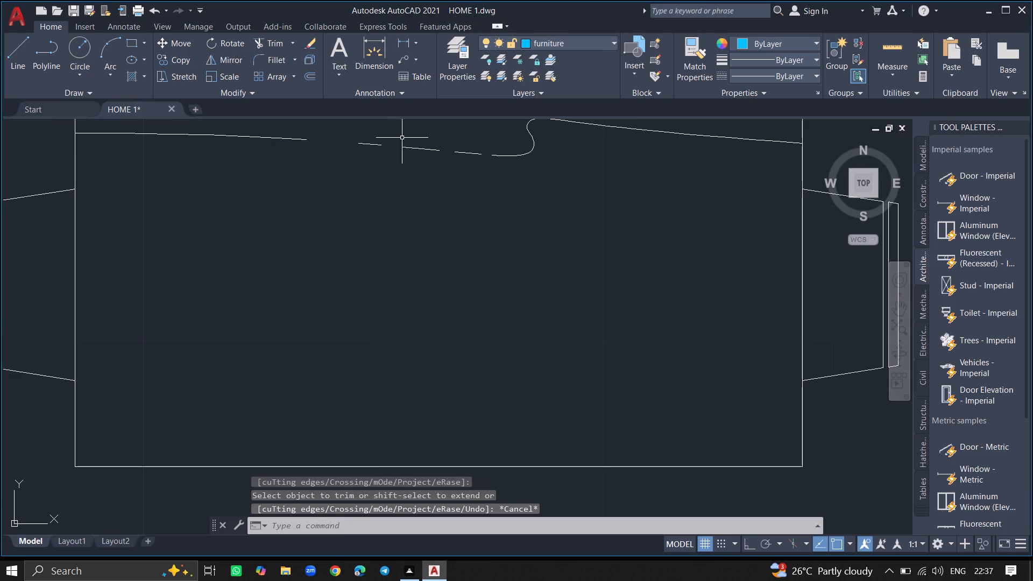
Trim away the long left portion of the wood-grain line piece by piece, from the wide gap to the tabletop's left edge.
left_click(429, 138)
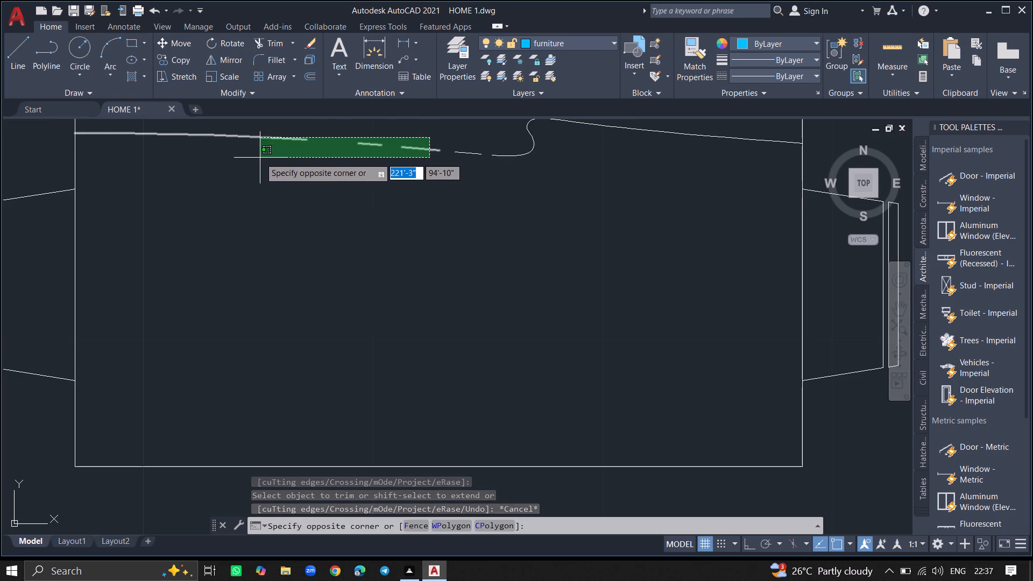
left_click(260, 158)
type("TRIM")
key("Return")
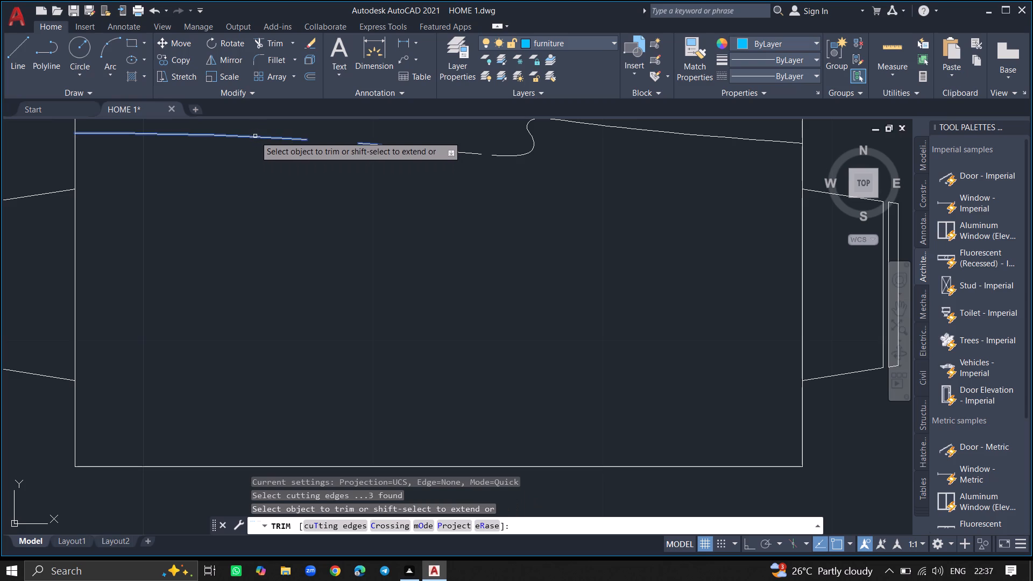
key("Delete")
key("Delete")
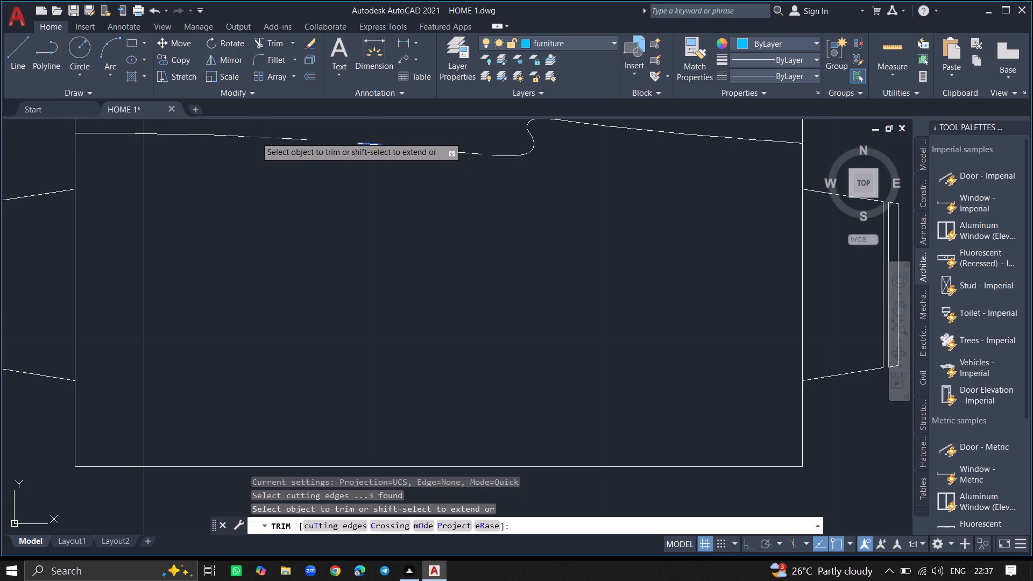
left_click(256, 137)
key("Delete")
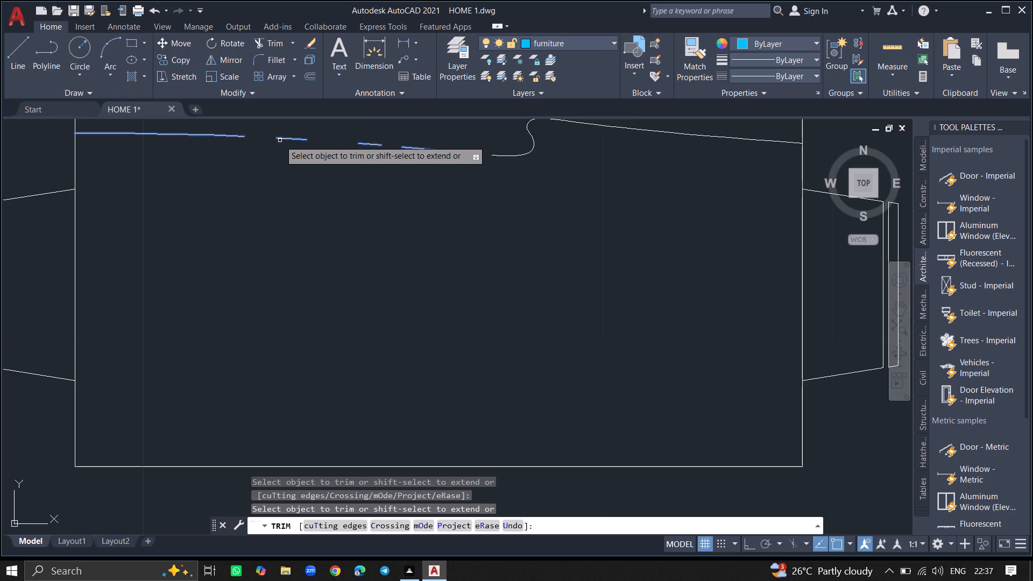
left_click(280, 138)
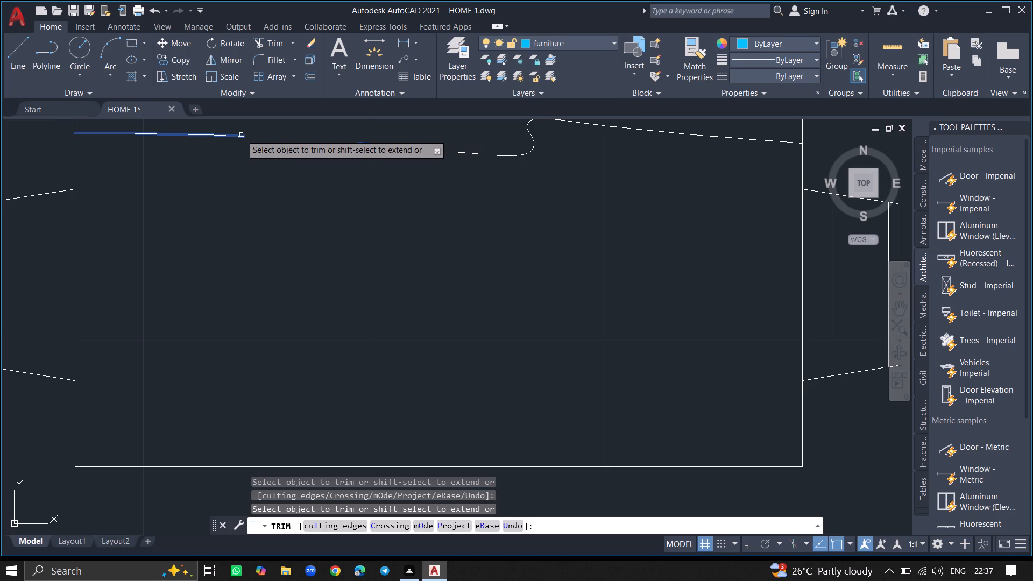
left_click(240, 138)
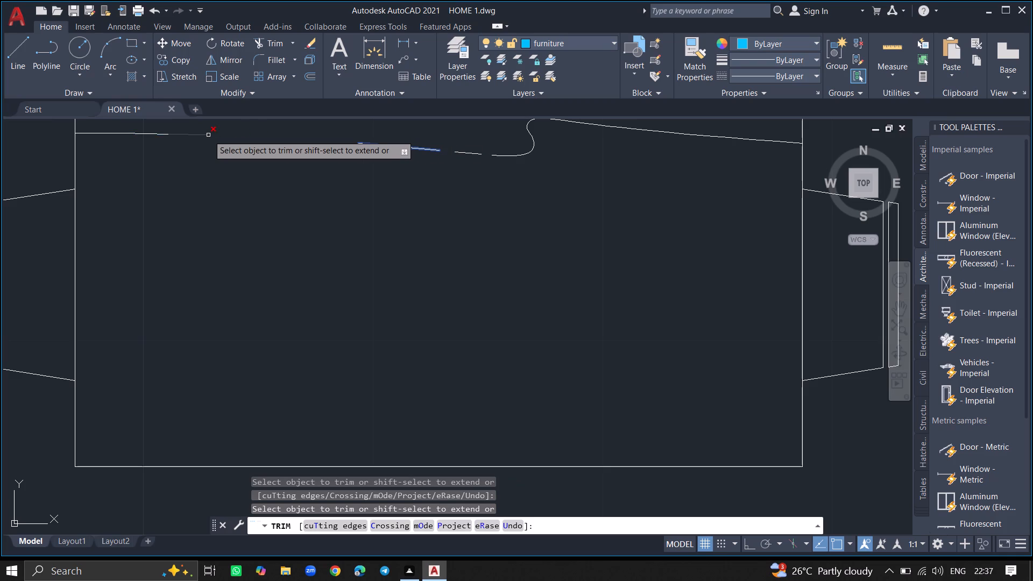
left_click(208, 135)
left_click(167, 133)
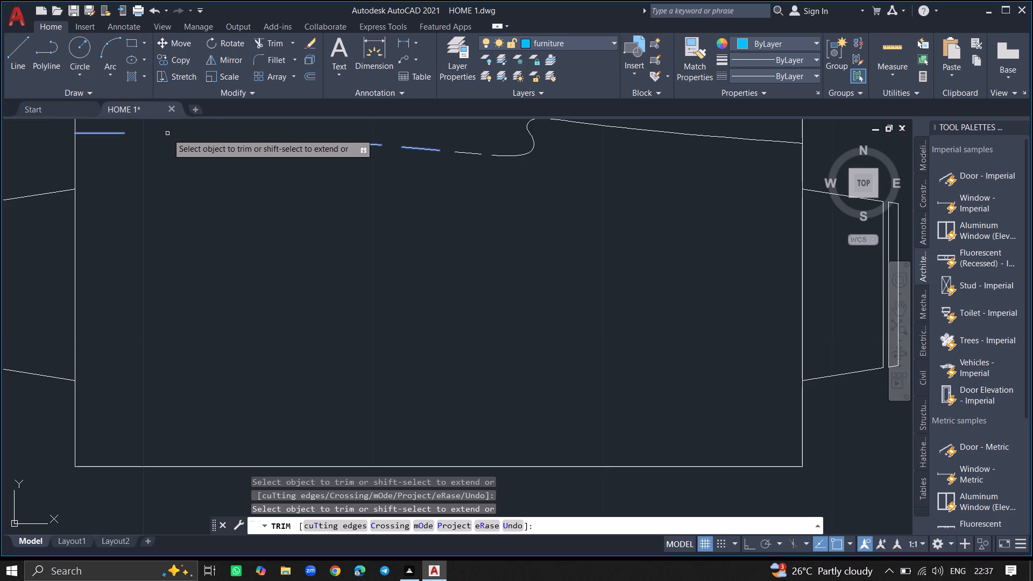
left_click(123, 134)
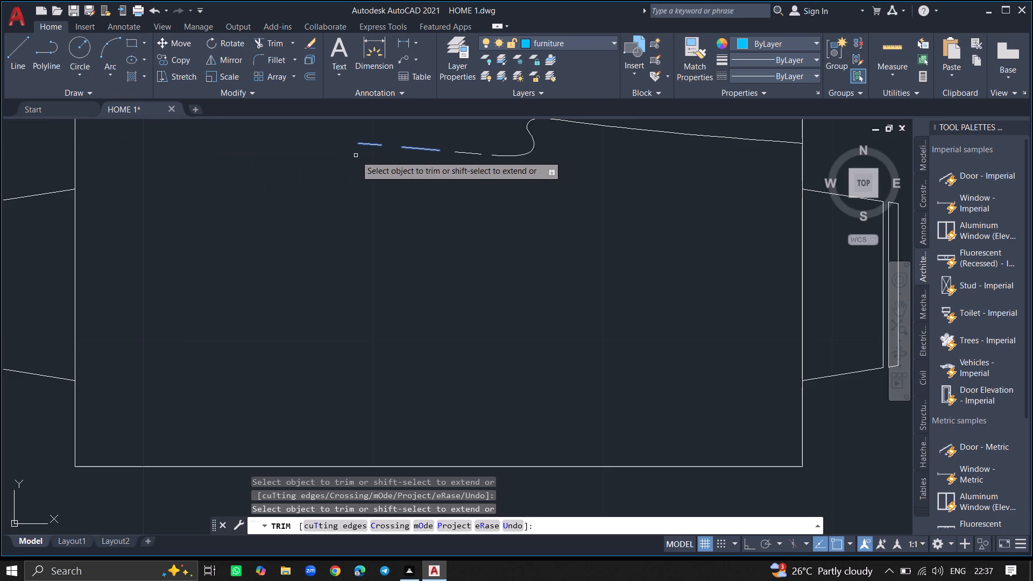
Trim away the remaining short dashes and the S-shaped curl with its long right-hand stretch of the wood-grain line.
left_click(363, 143)
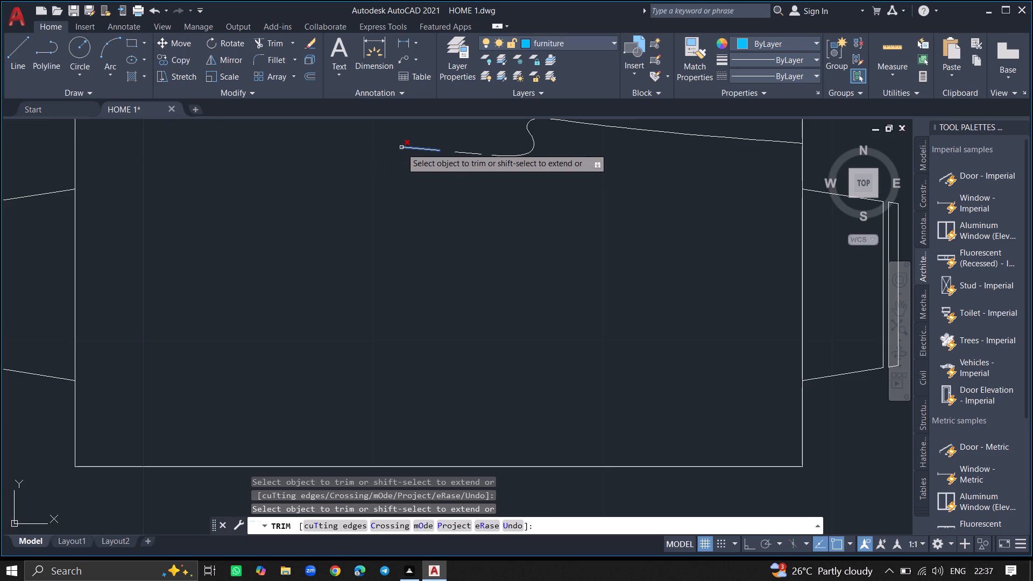
left_click(423, 149)
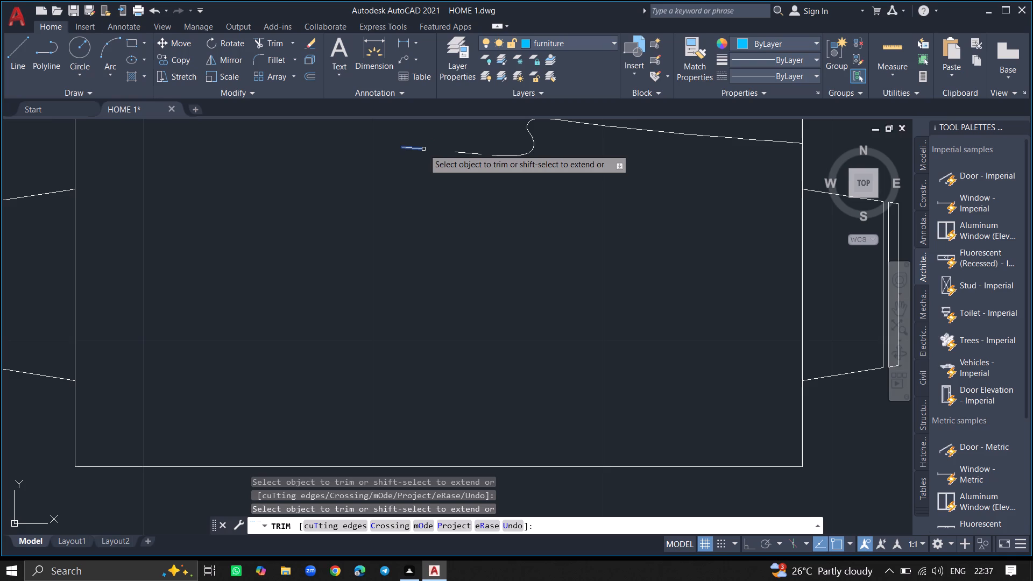
left_click(422, 149)
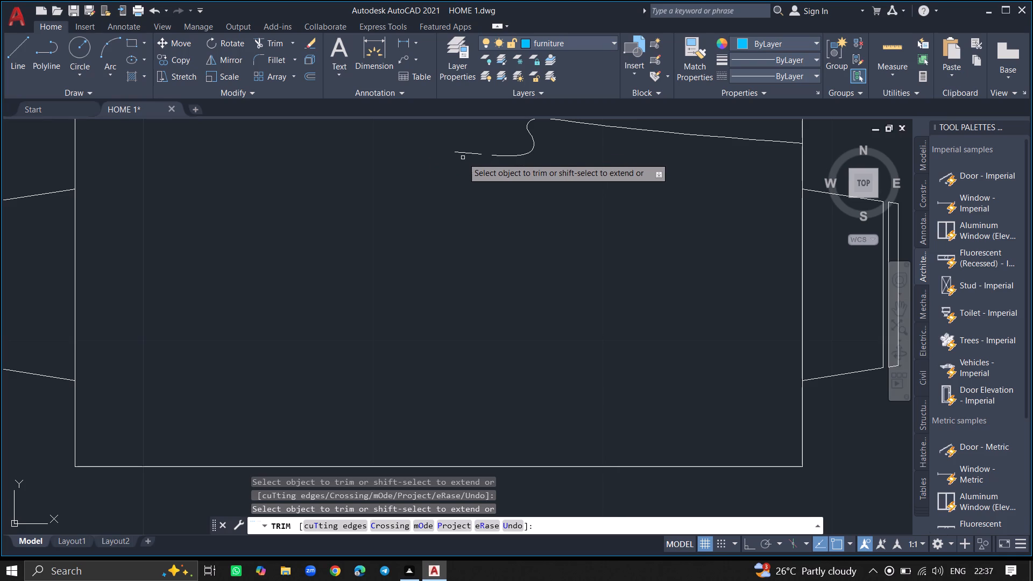
left_click(463, 153)
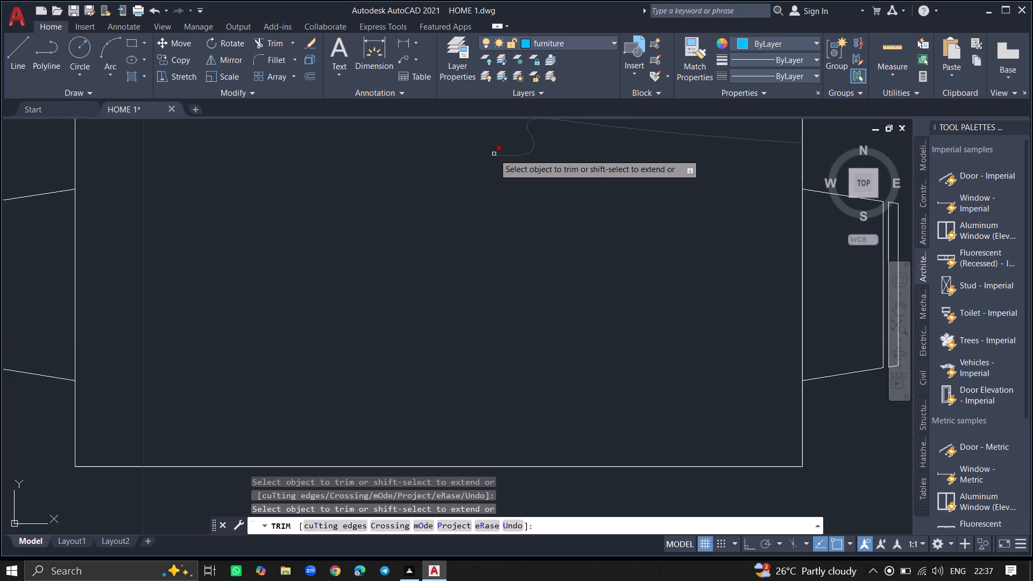
left_click(494, 154)
Trim away both side lines of the left chair above the table and the inner side line of the right one.
scroll(494, 154, "down", 4, "ctrl")
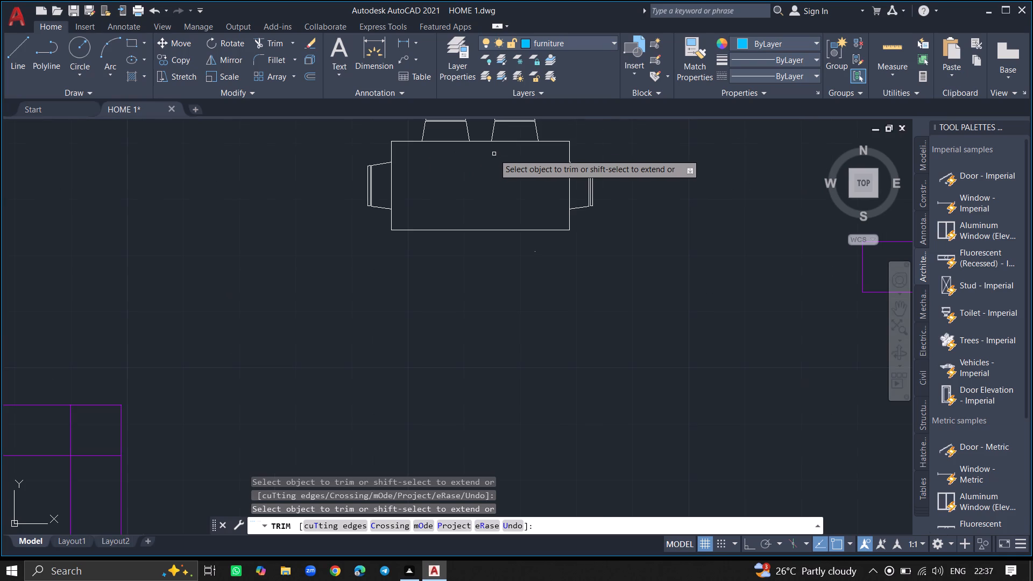
left_click(493, 133)
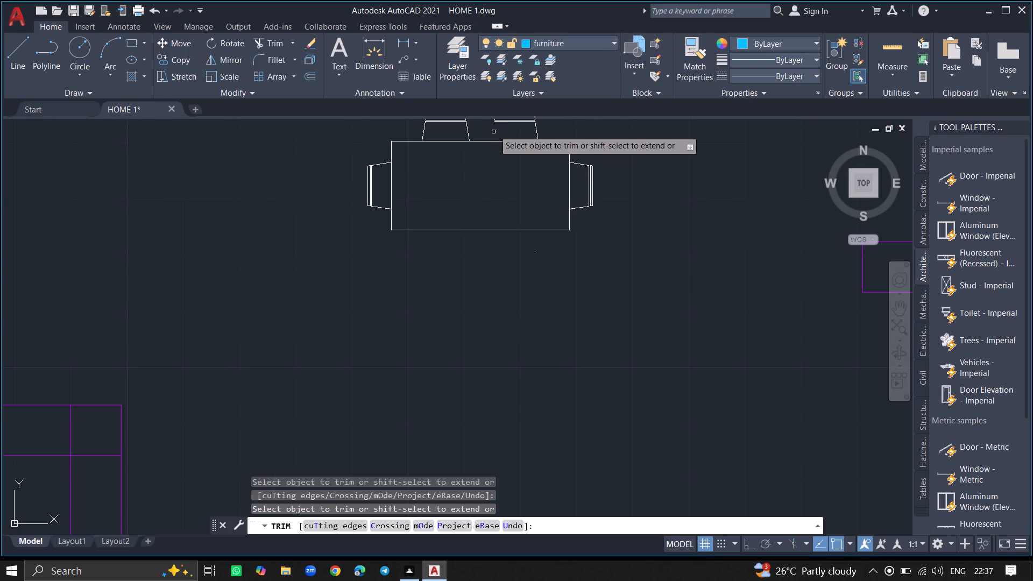
left_click_drag(500, 119, 501, 124)
left_click(465, 129)
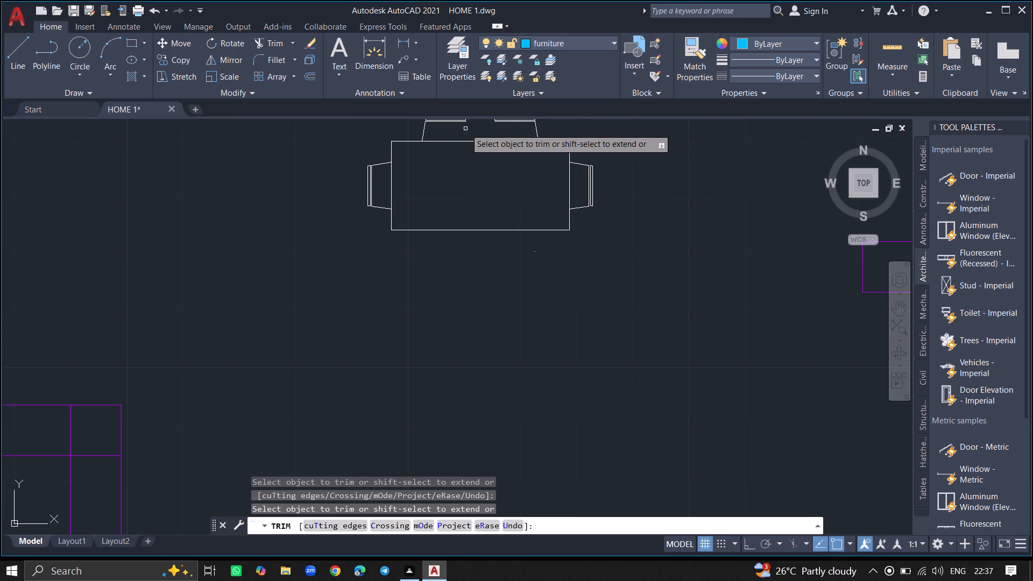
left_click(459, 121)
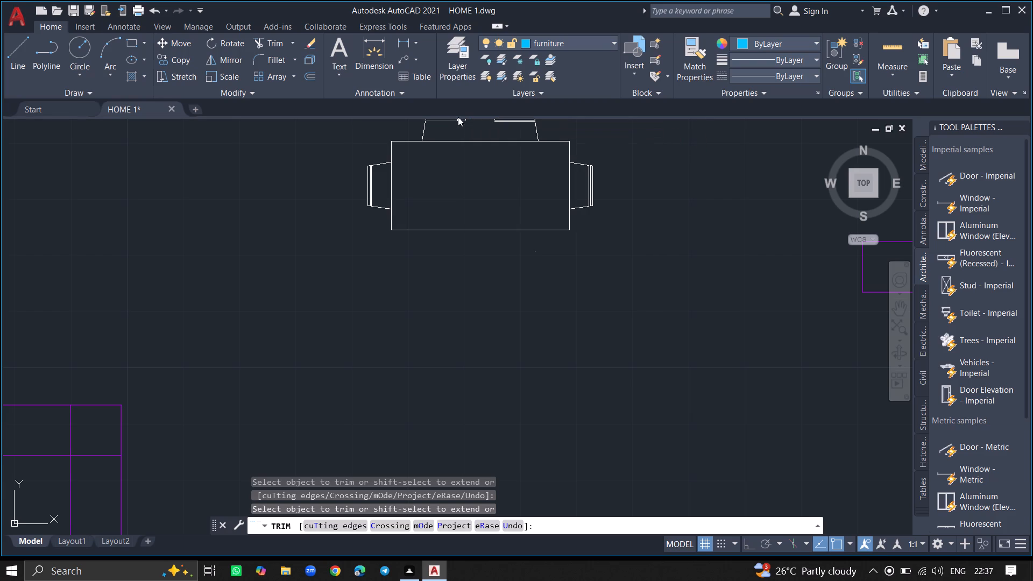
left_click(458, 117)
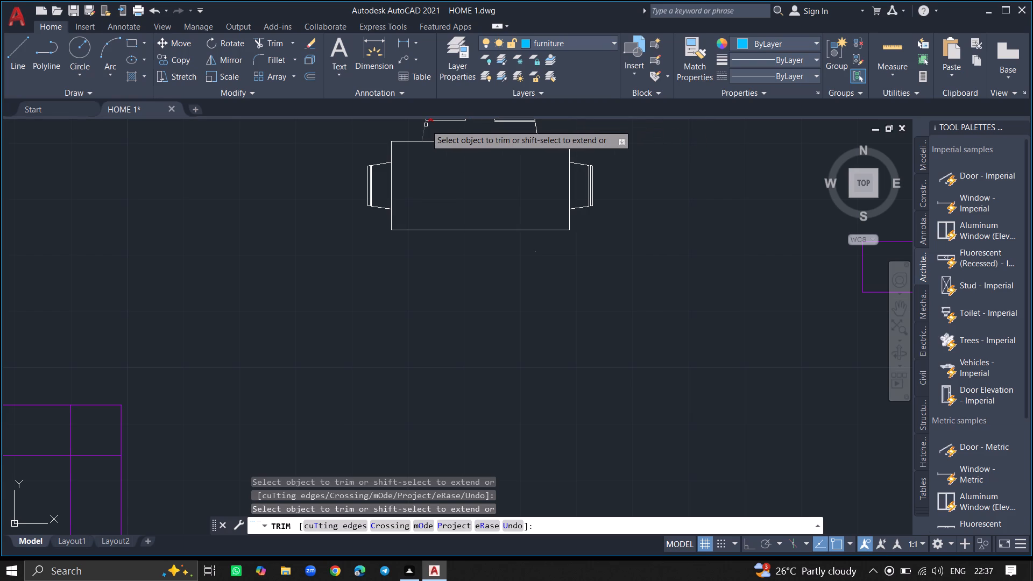
left_click(426, 125)
left_click(429, 118)
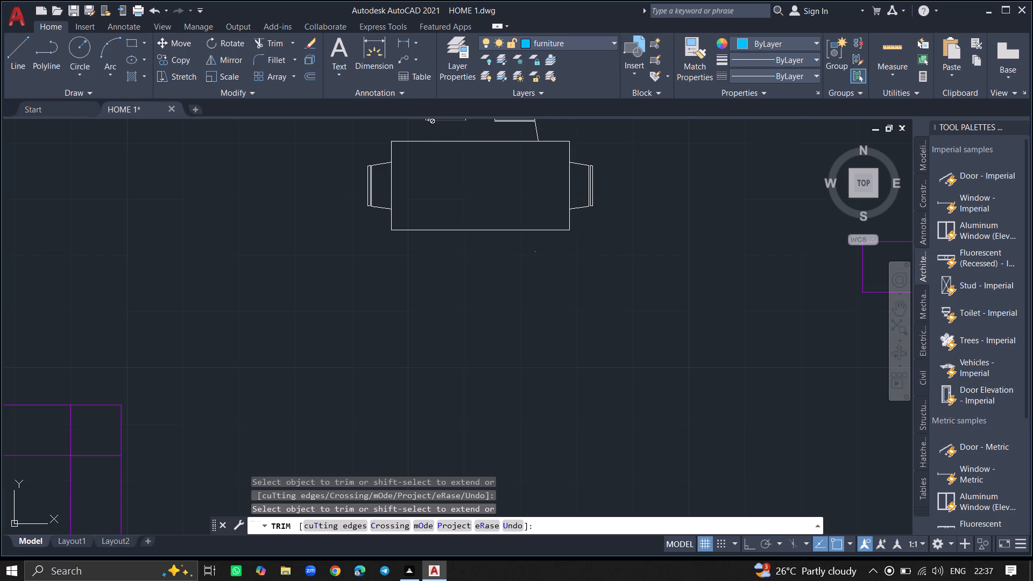
Trim away the outer side line of the right chair above the table, also trying a fence trim along its backrest.
scroll(429, 118, "down", 2, "ctrl")
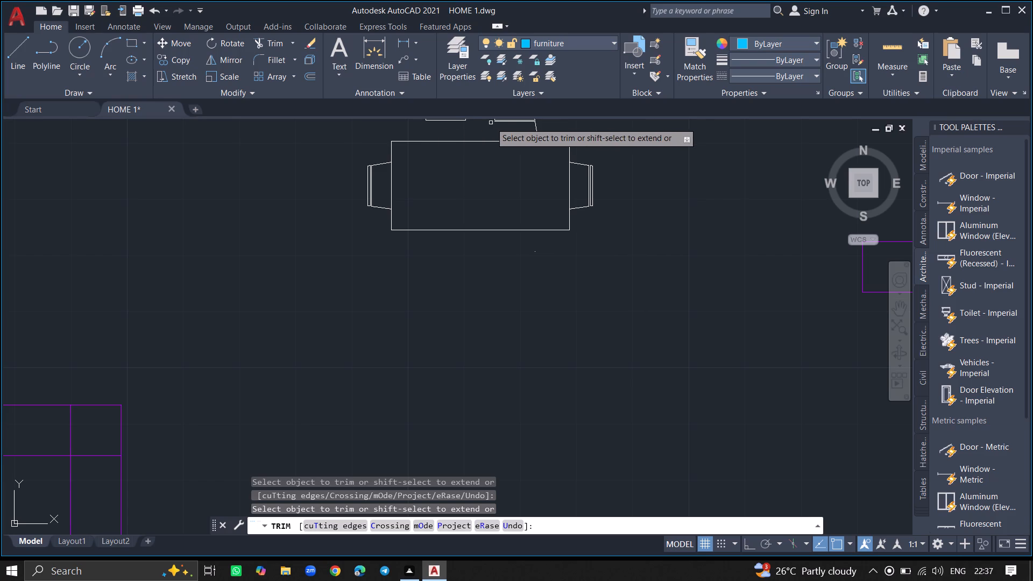
left_click(505, 120)
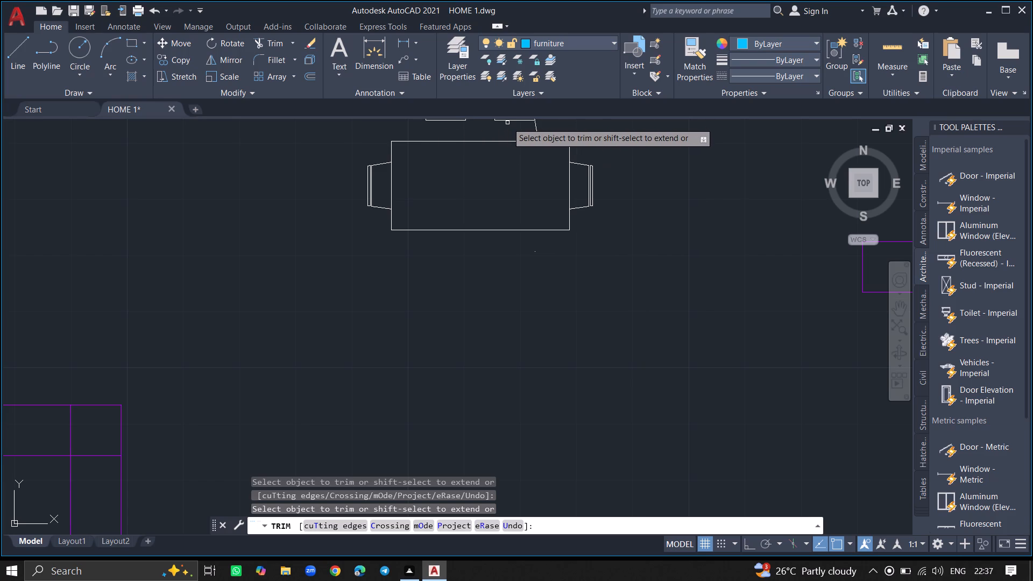
left_click(507, 123)
left_click(507, 118)
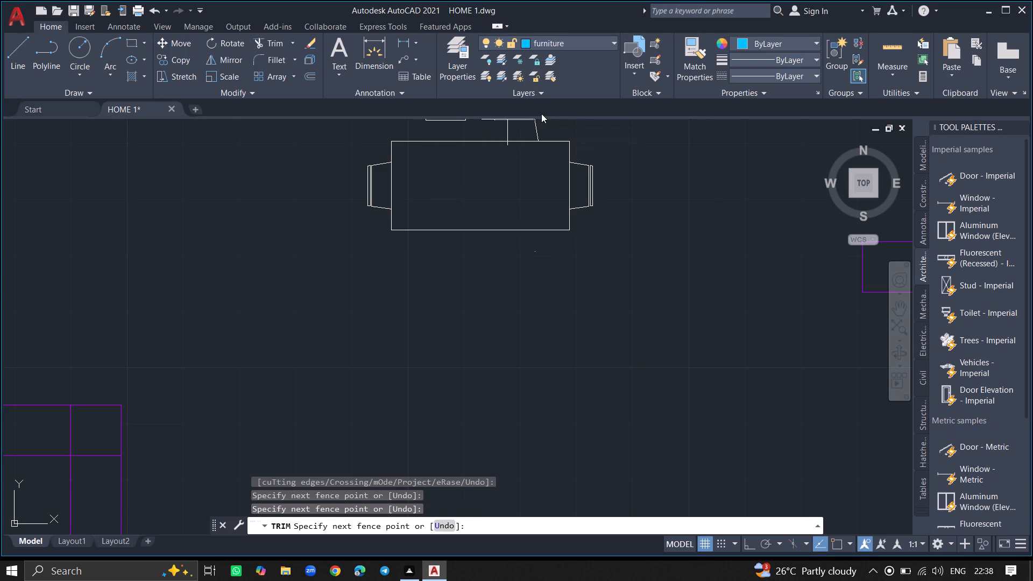
left_click(546, 120)
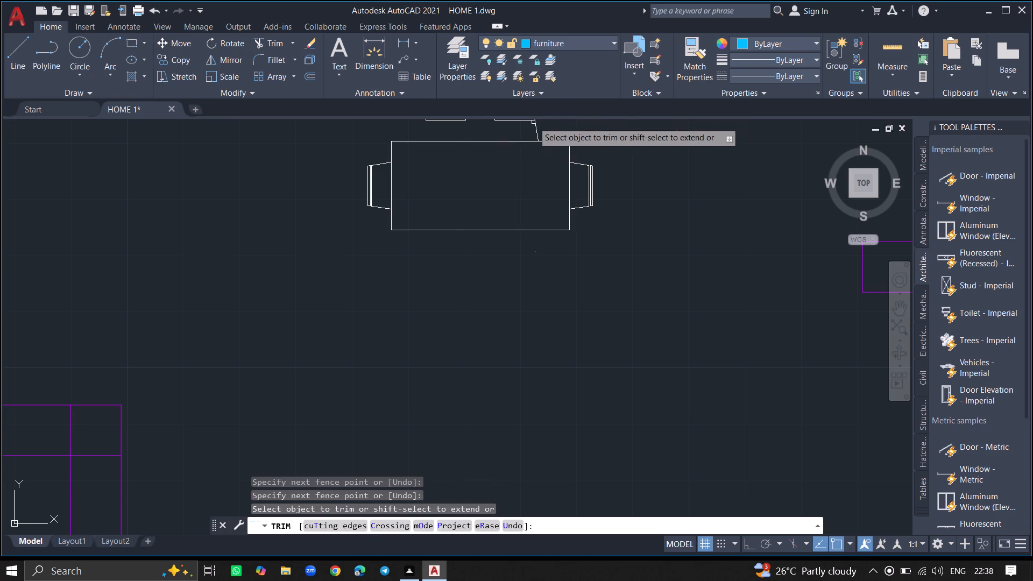
left_click(535, 123)
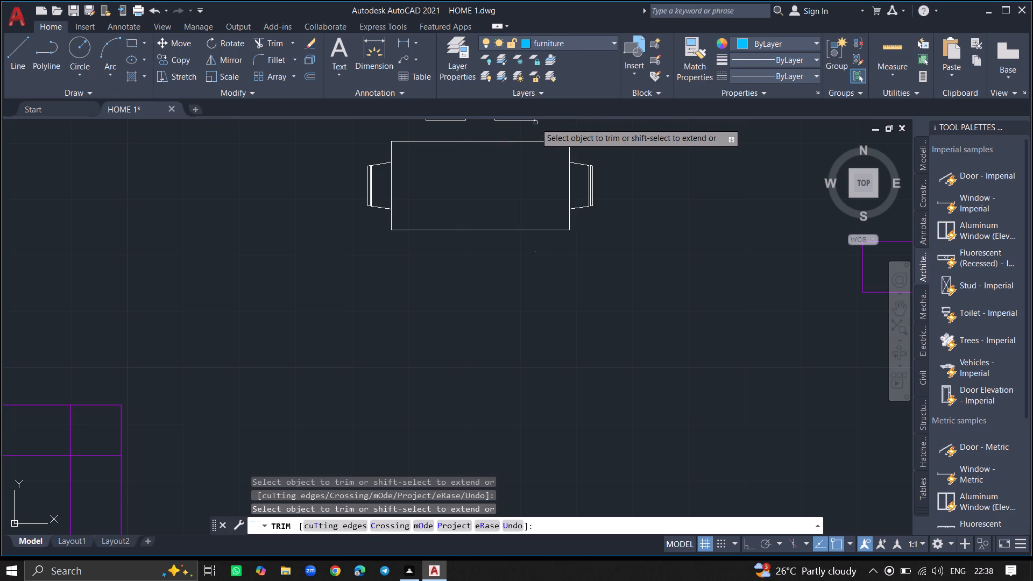
key("Return")
scroll(535, 123, "down", 2, "ctrl")
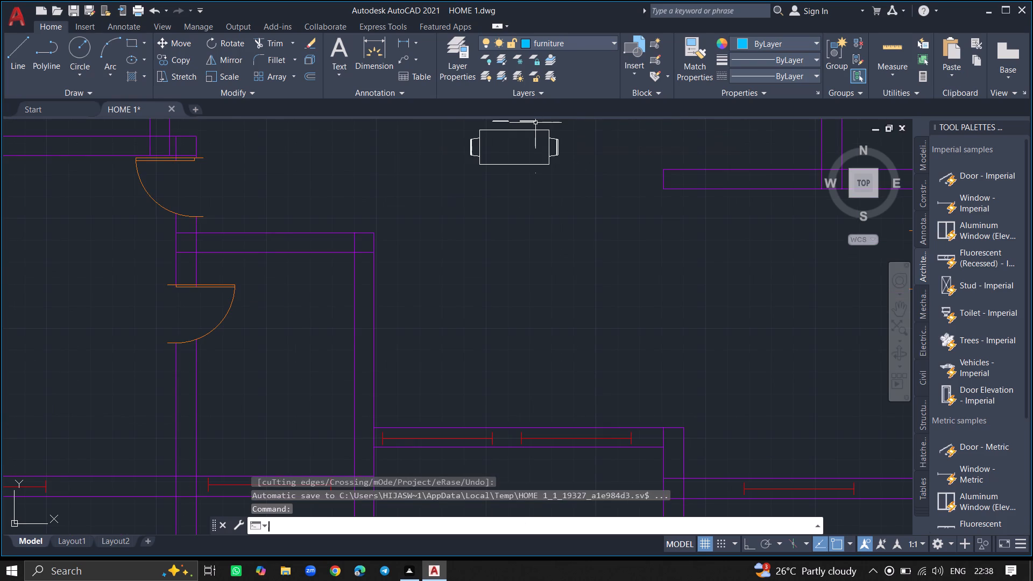
Trim away the four outline lines of the right chair's backrest above the table.
scroll(495, 150, "down", 6, "ctrl")
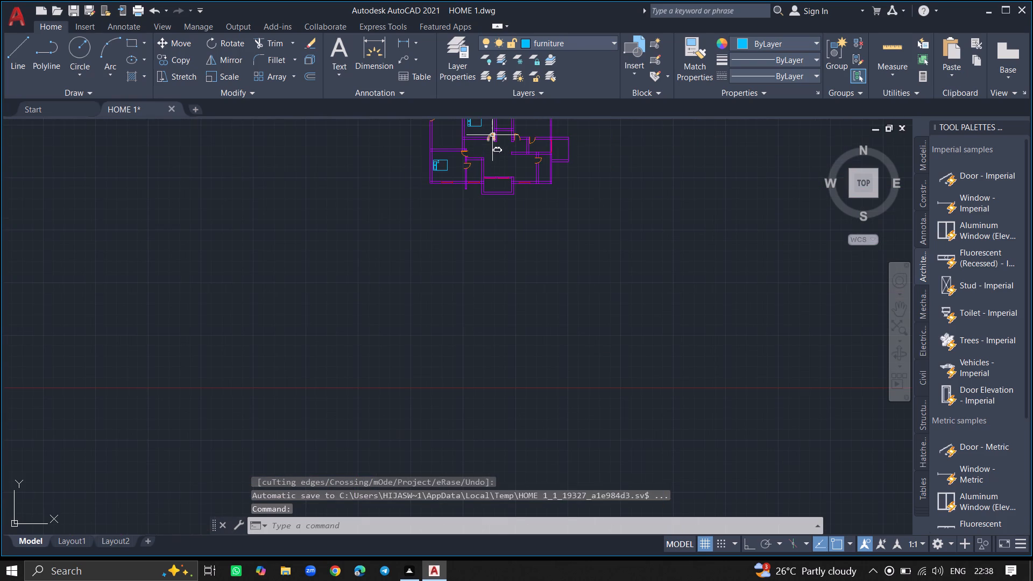
scroll(492, 135, "up", 7, "ctrl")
scroll(521, 219, "down", 6, "ctrl")
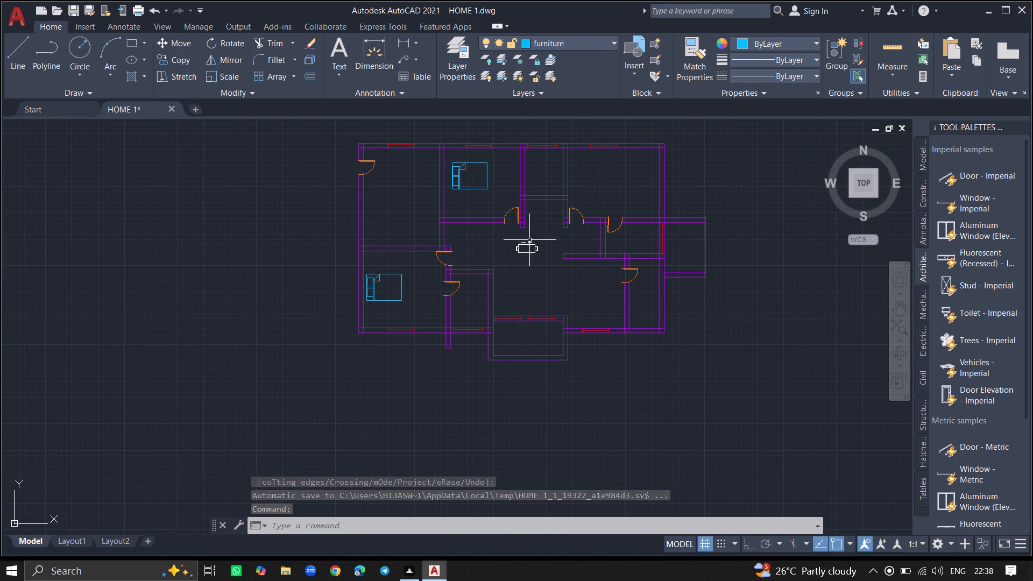
scroll(529, 240, "up", 5, "ctrl")
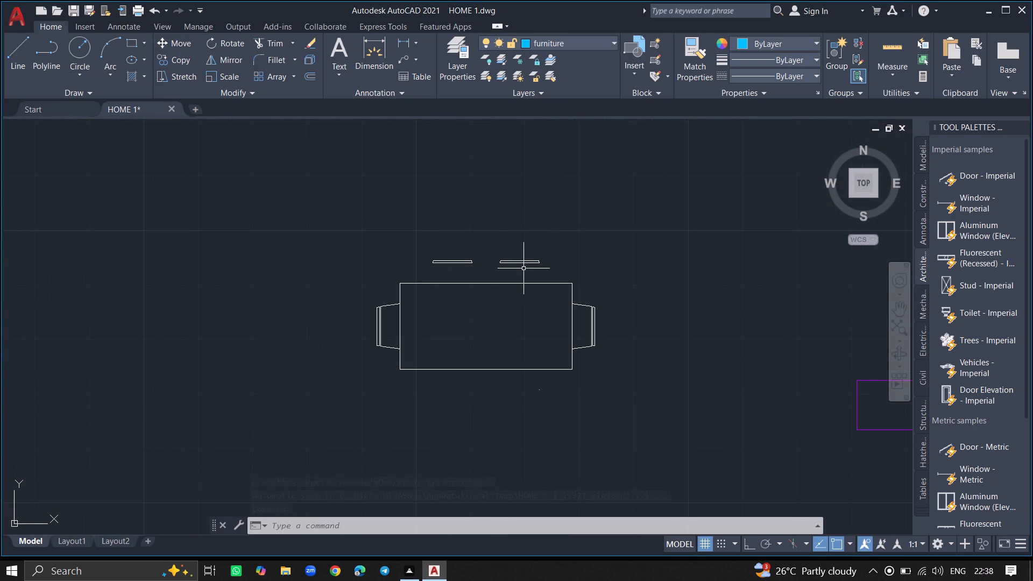
scroll(523, 268, "up", 3, "ctrl")
type("TRIM")
key("Return")
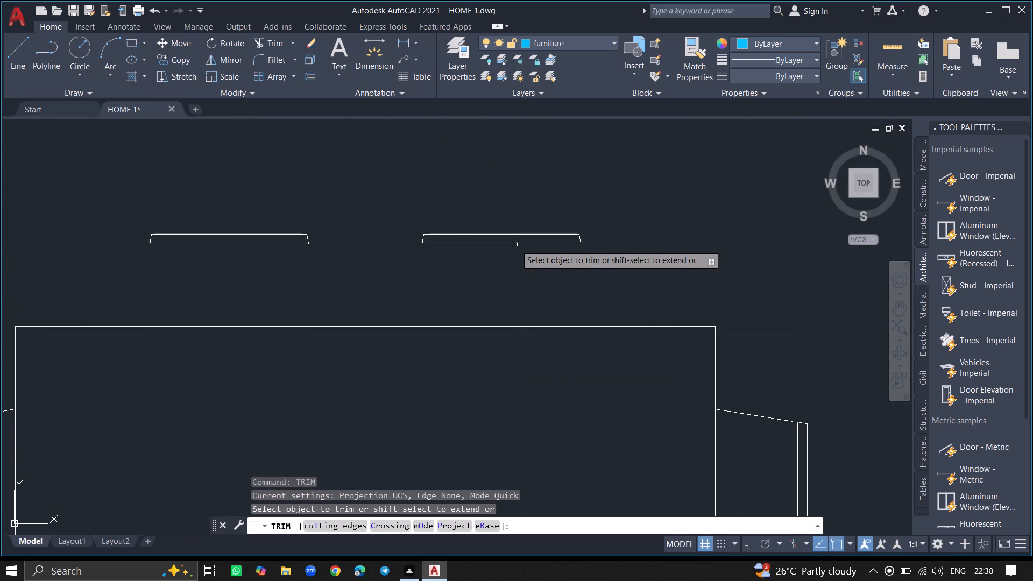
left_click(513, 245)
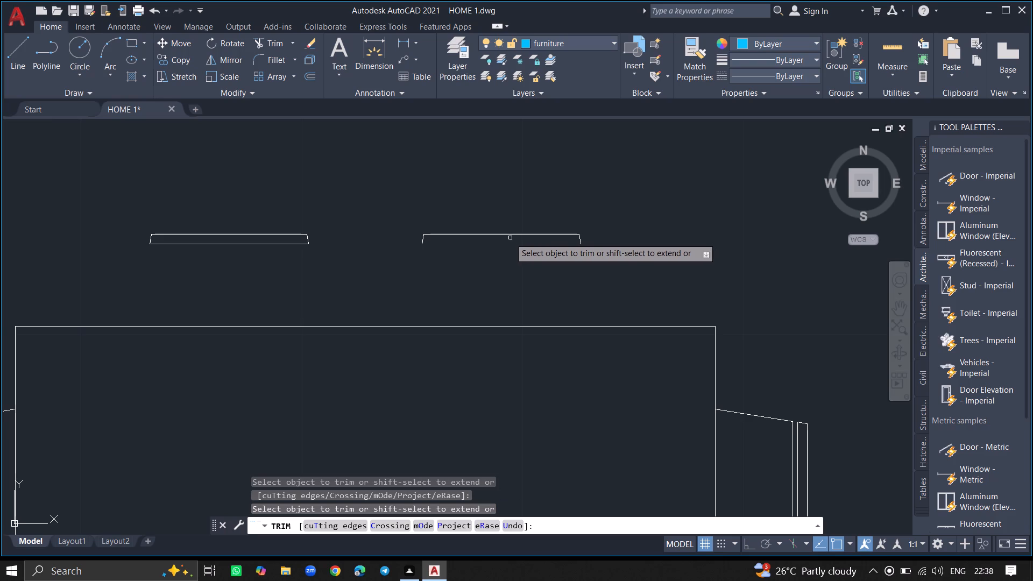
left_click(510, 233)
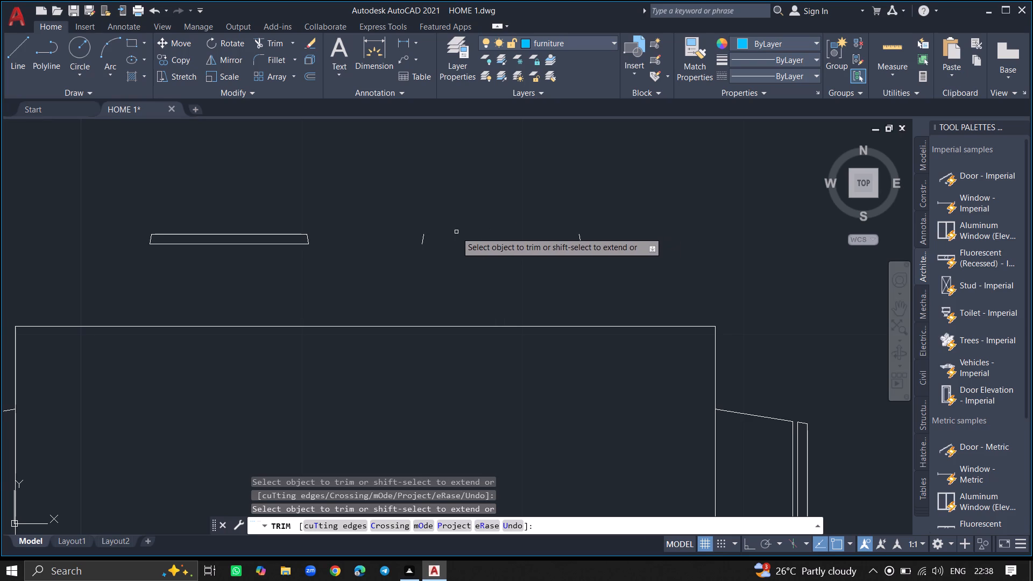
left_click(421, 238)
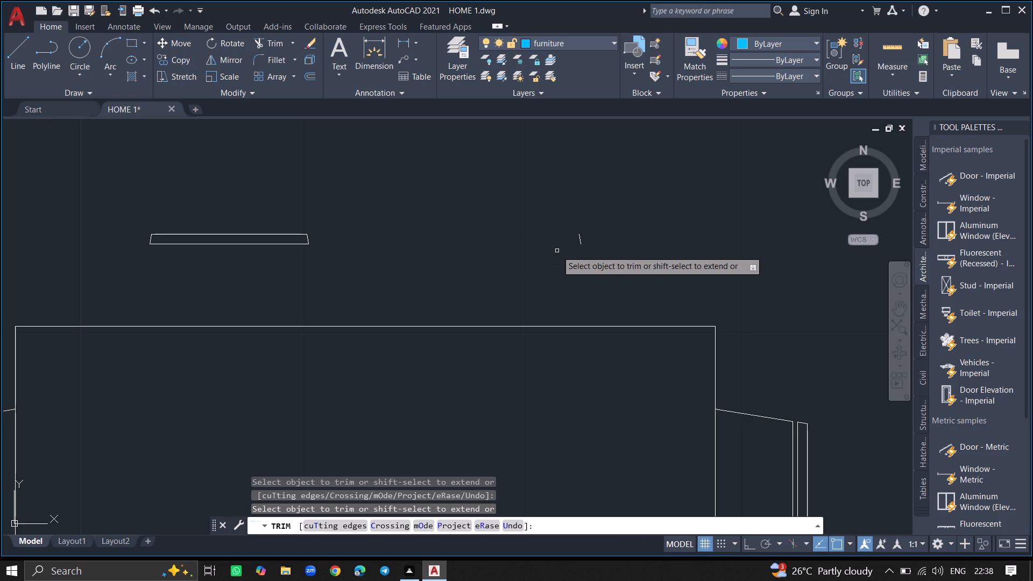
left_click(579, 242)
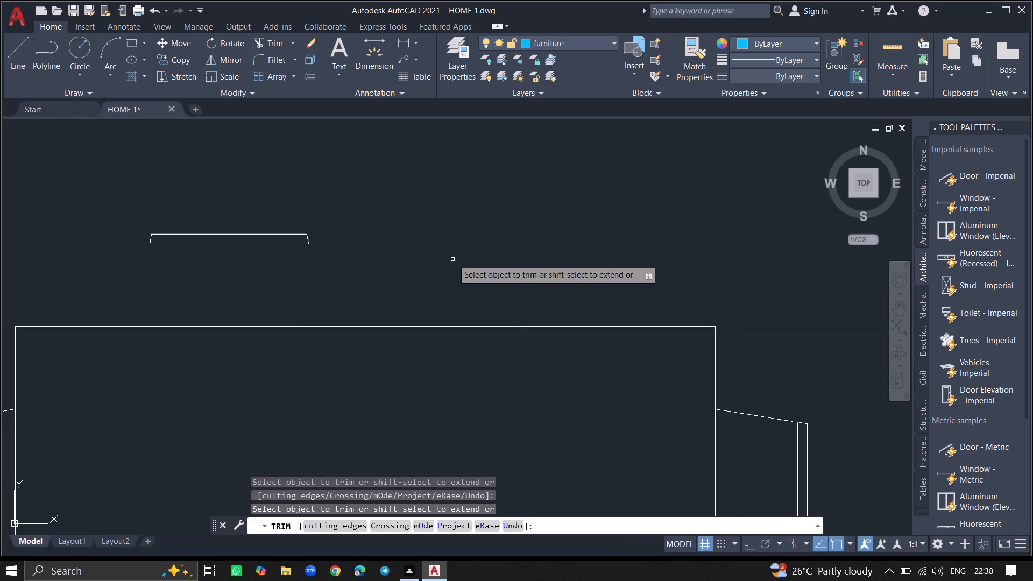
Trim away the outline lines of the left chair's backrest above the table.
left_click(307, 237)
left_click(302, 233)
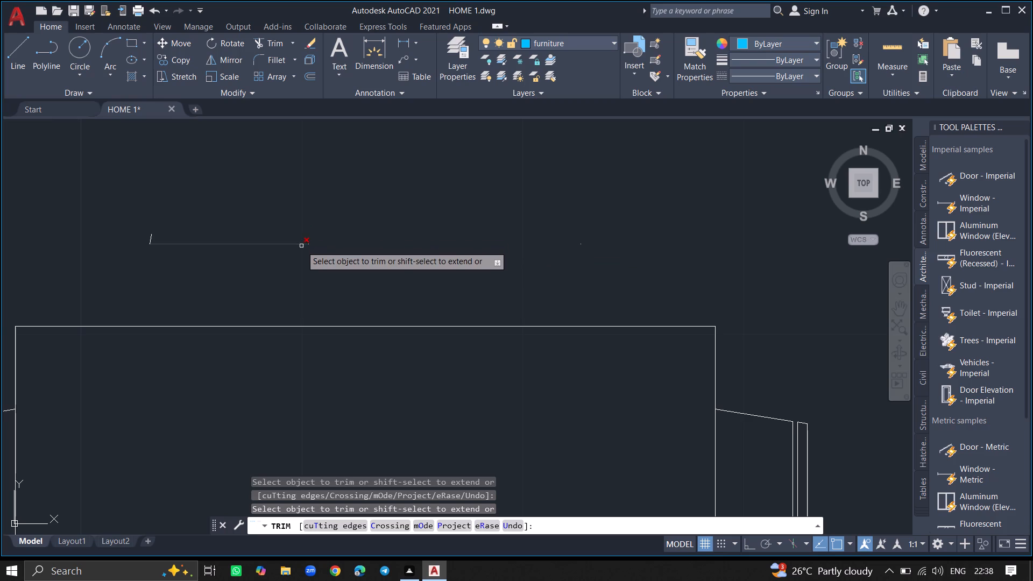
left_click(301, 243)
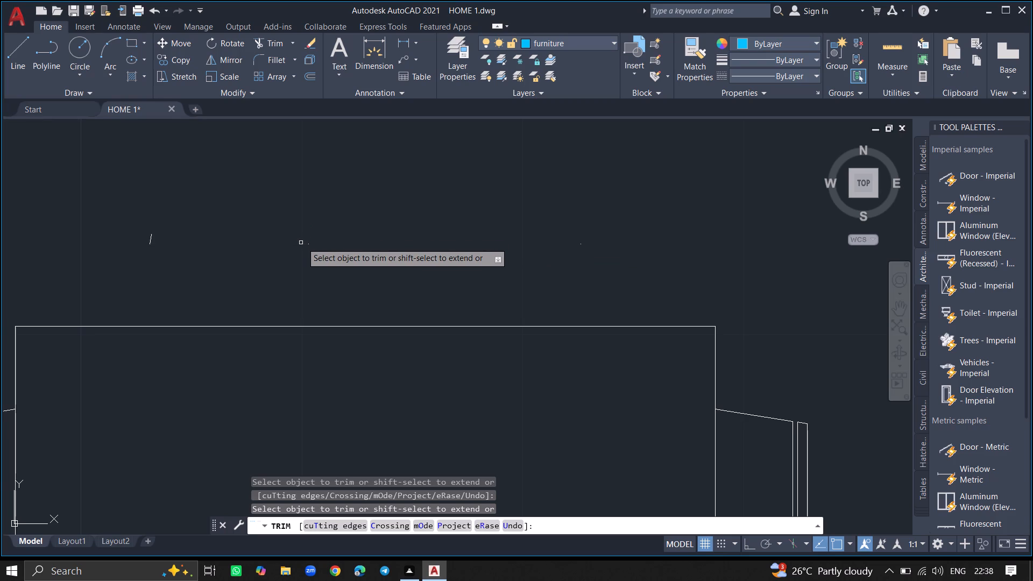
left_click(309, 244)
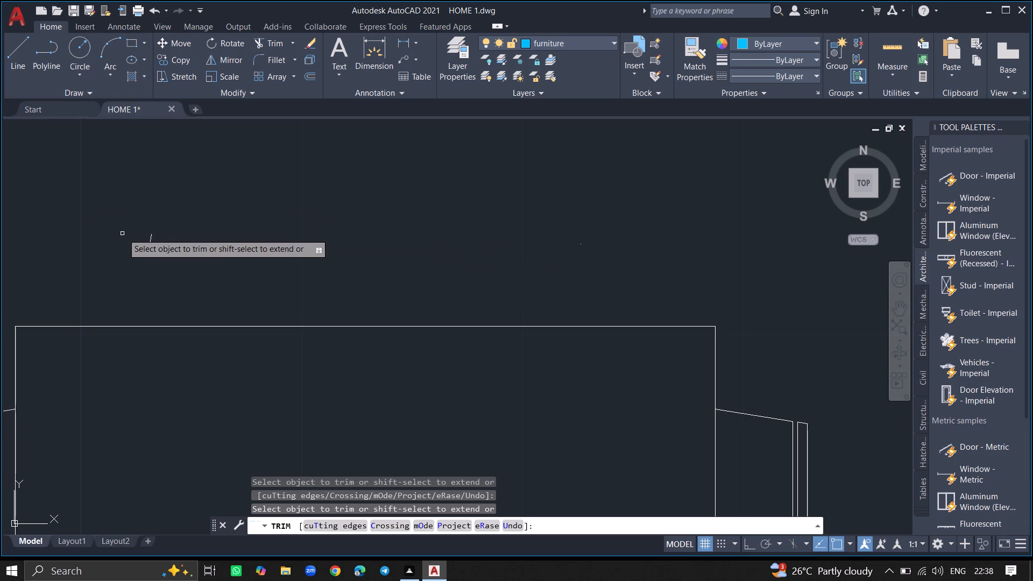
left_click(150, 243)
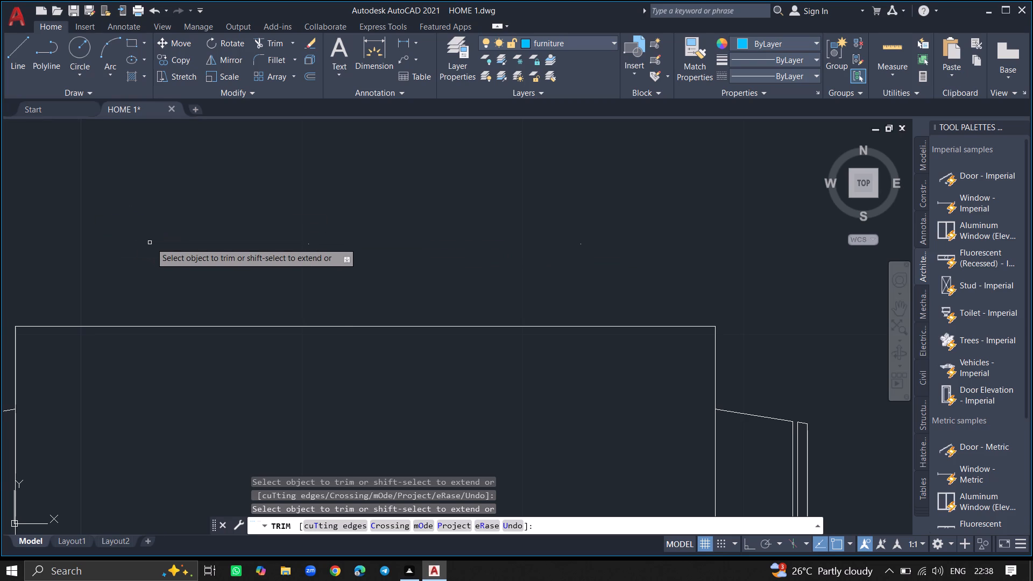
Trim away the tiny leftover specks above and below the tabletop.
left_click(308, 246)
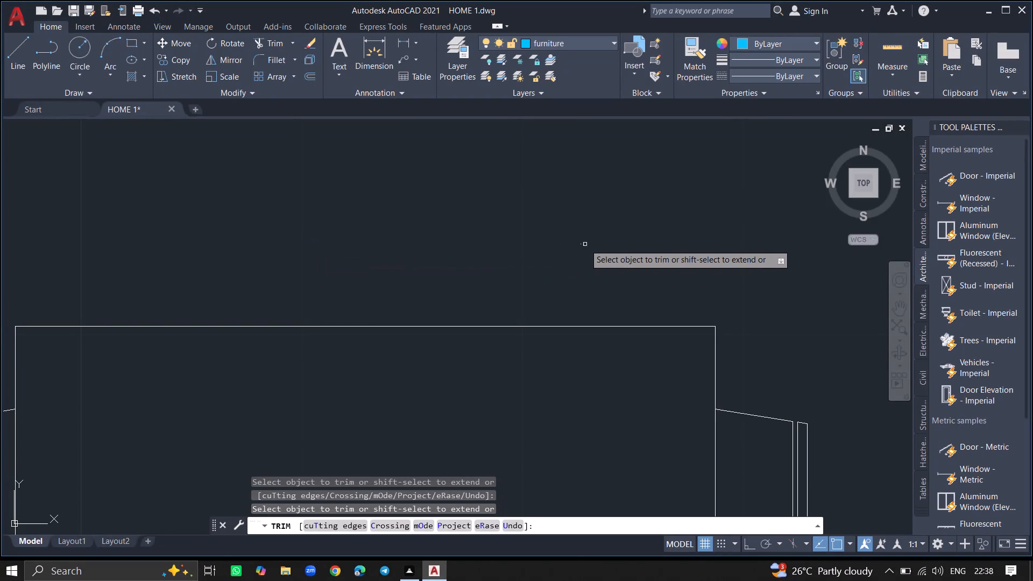
left_click(582, 245)
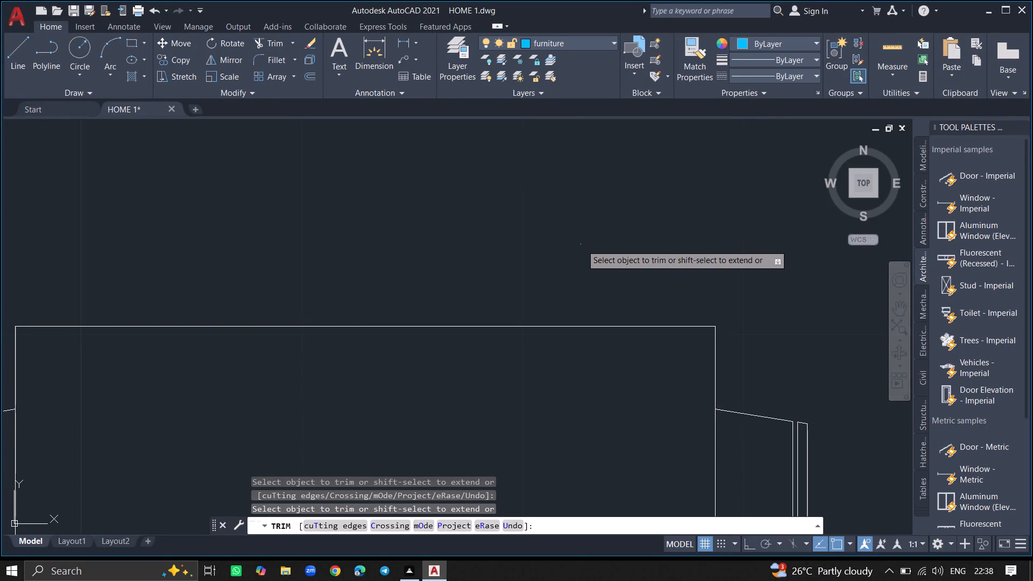
scroll(611, 242, "down", 6, "ctrl")
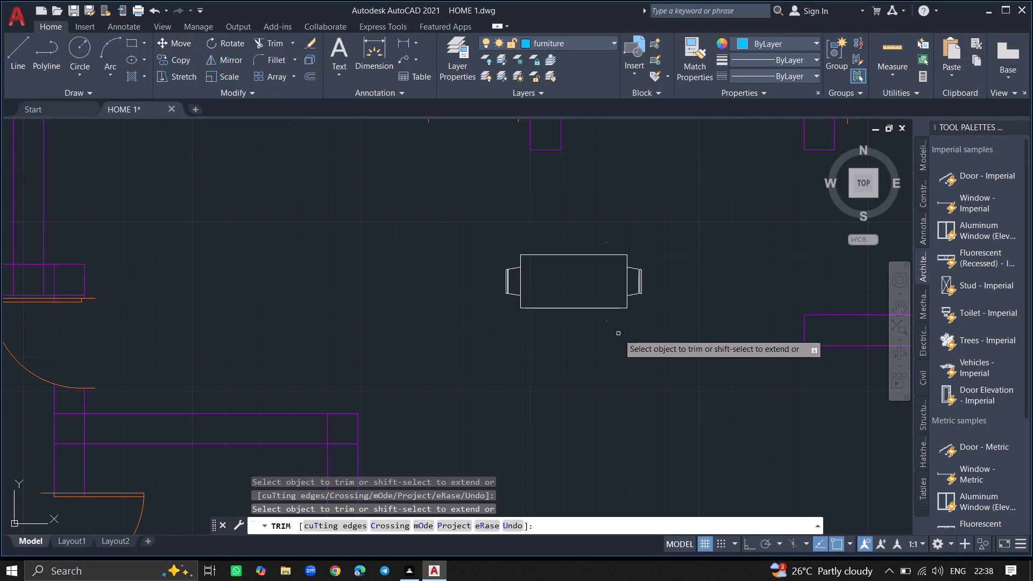
left_click(605, 320)
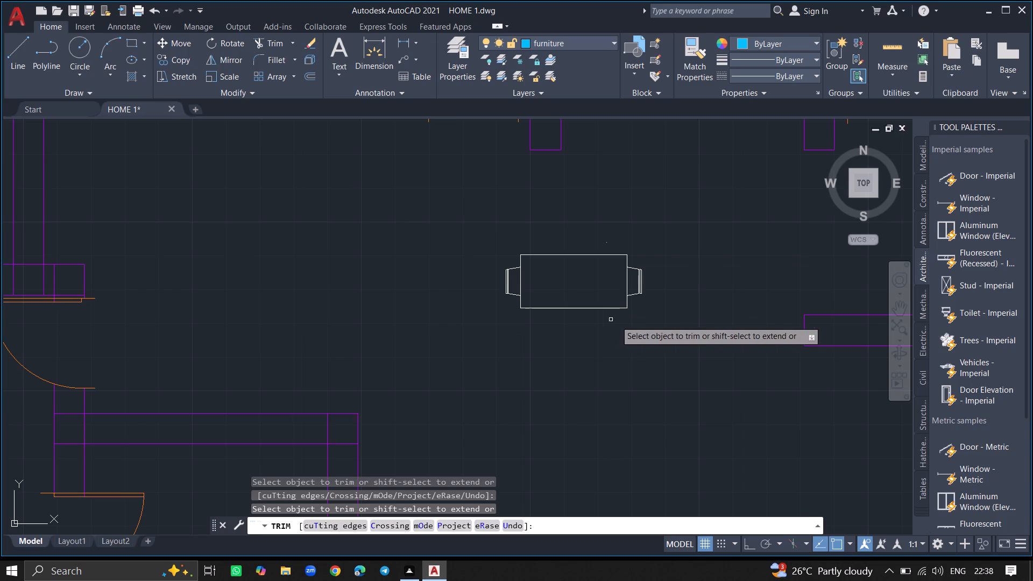
left_click(606, 244)
key("Return")
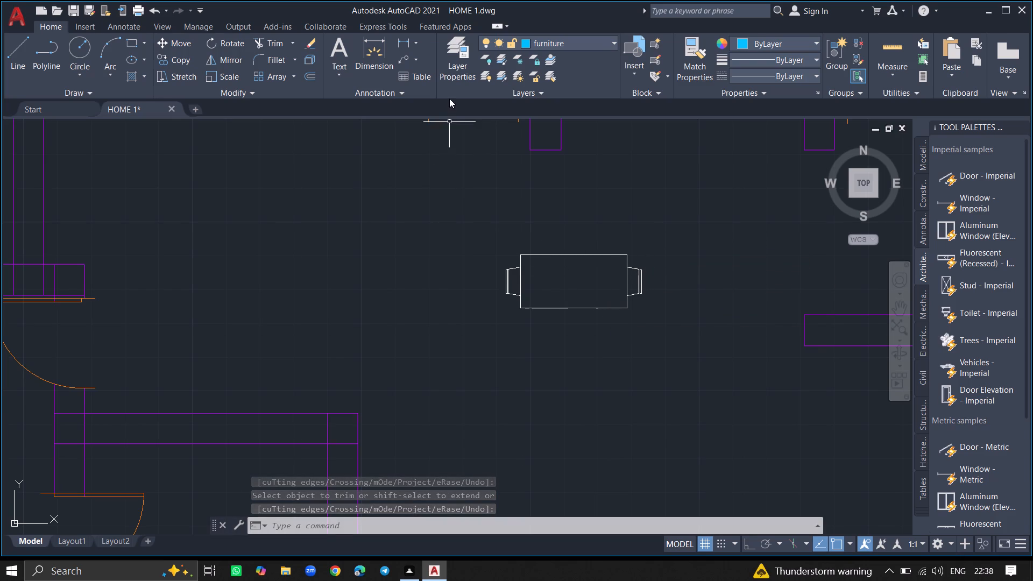
Assign the whole table with its two end chairs to the furniture layer.
left_click(635, 218)
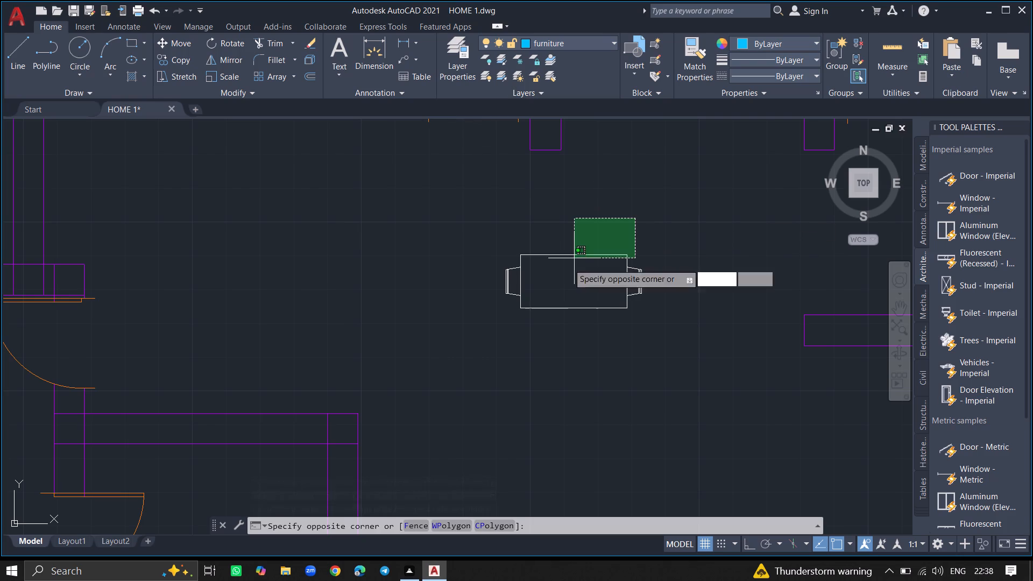
left_click(471, 348)
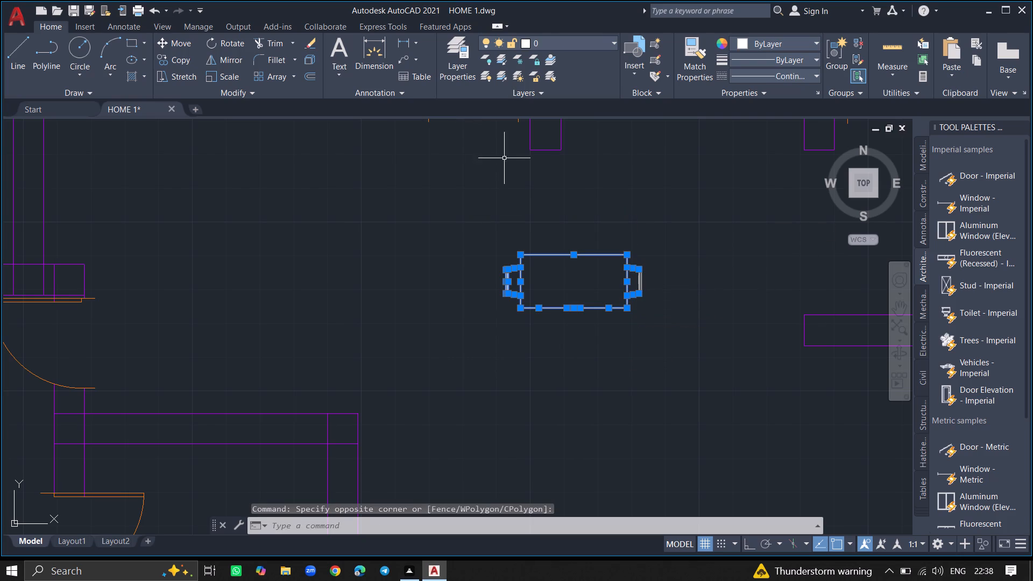
left_click(657, 226)
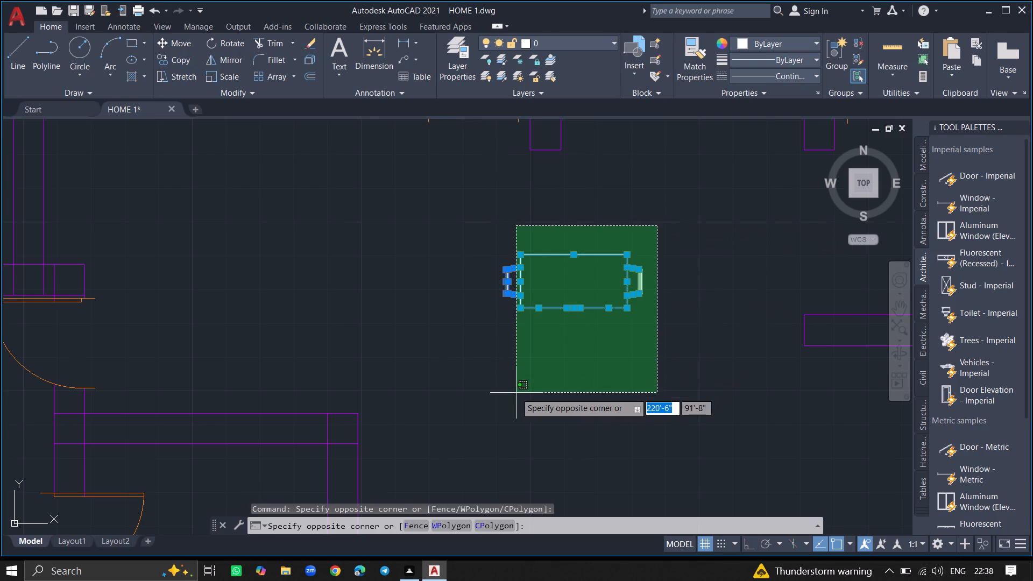
left_click(493, 394)
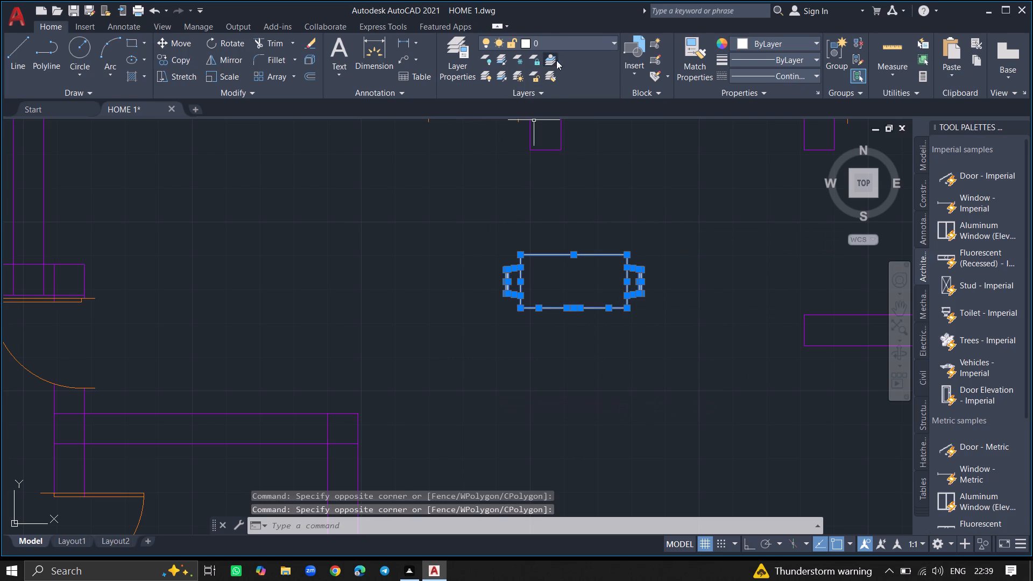
left_click(556, 38)
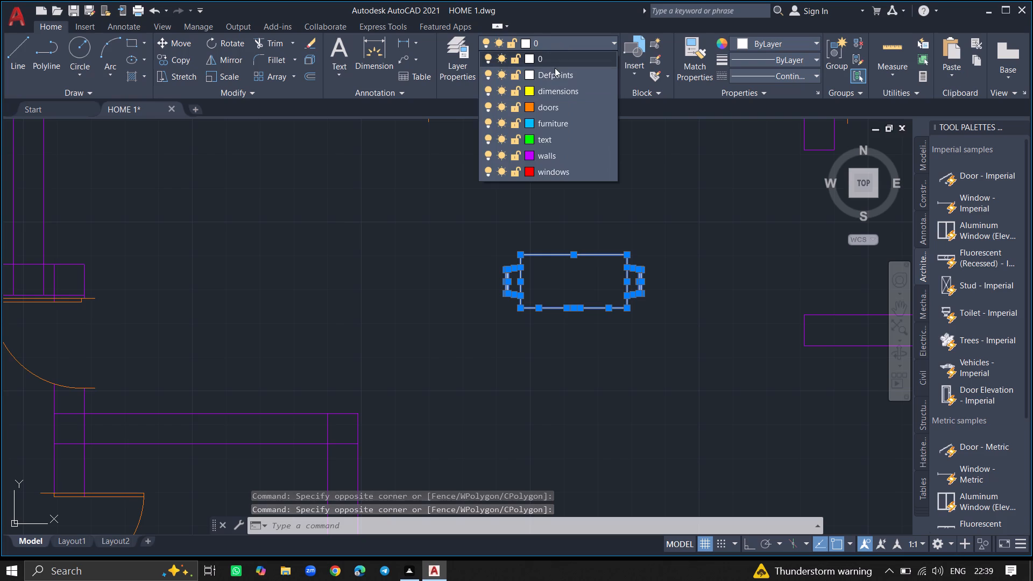
left_click(556, 129)
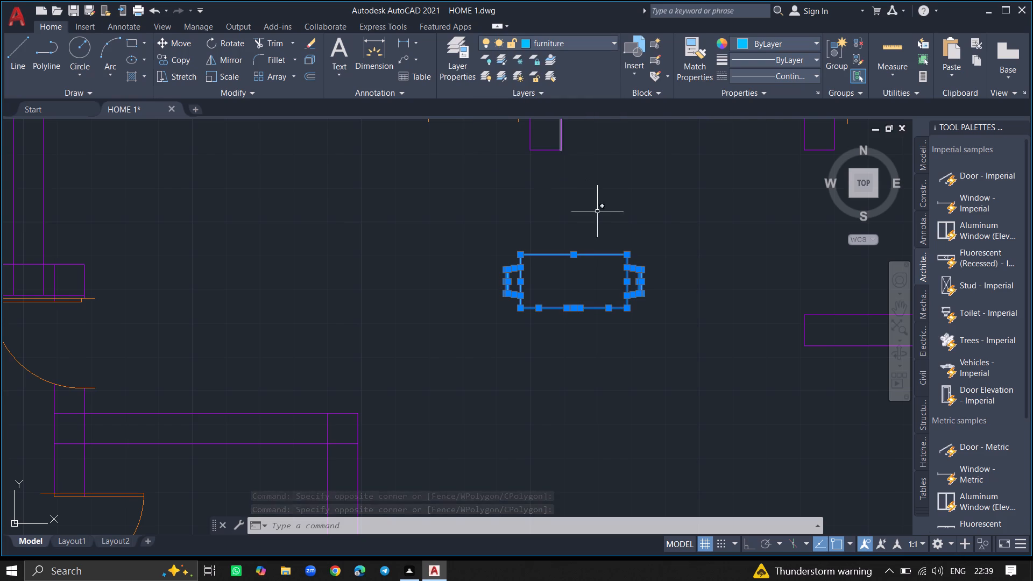
key("Escape")
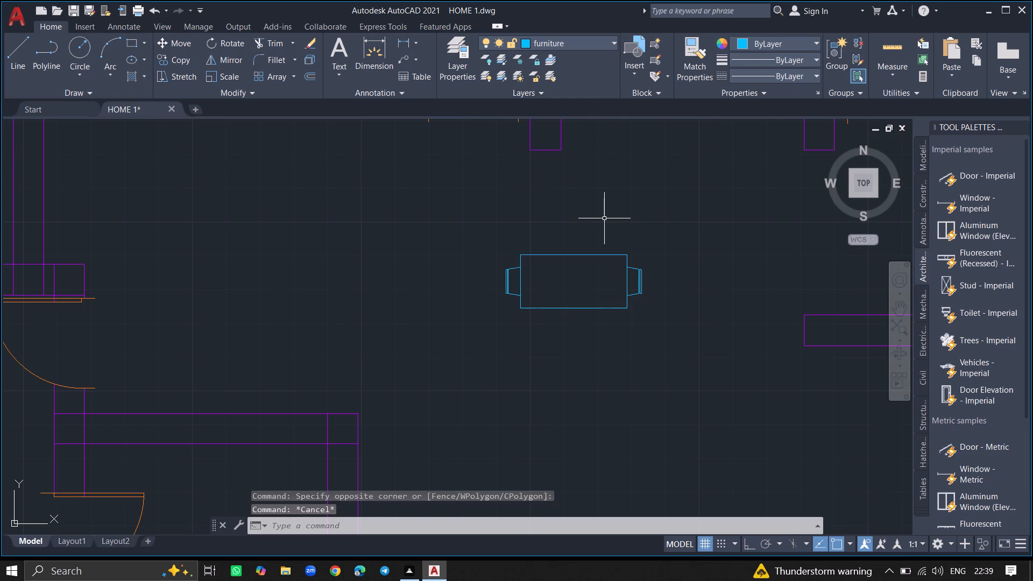
Copy the table with its chairs from the tabletop's lower-left corner straight down twice, at about 1'-4" and 2'-8".
left_click(670, 243)
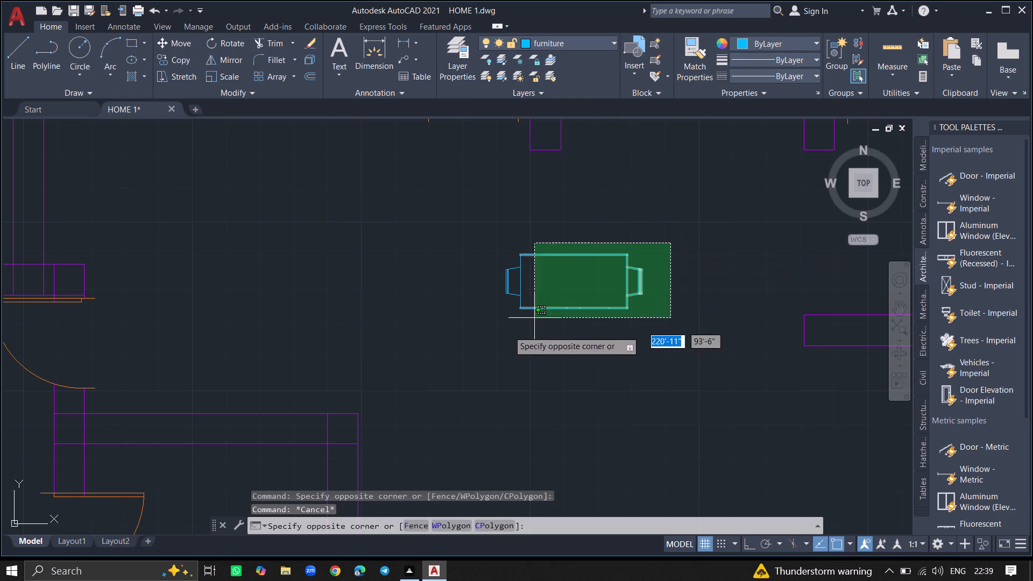
left_click(448, 345)
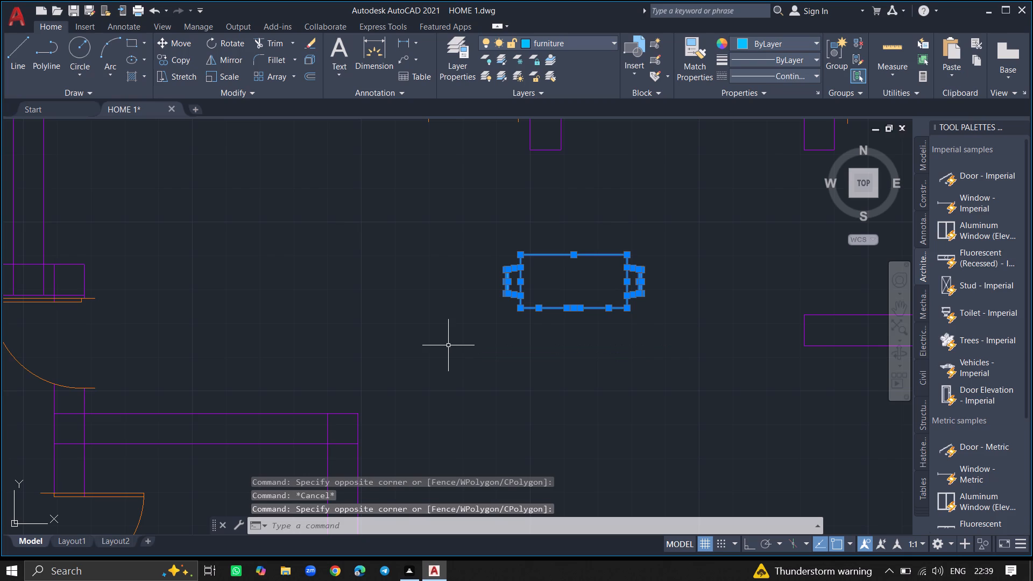
type("COP")
key("y")
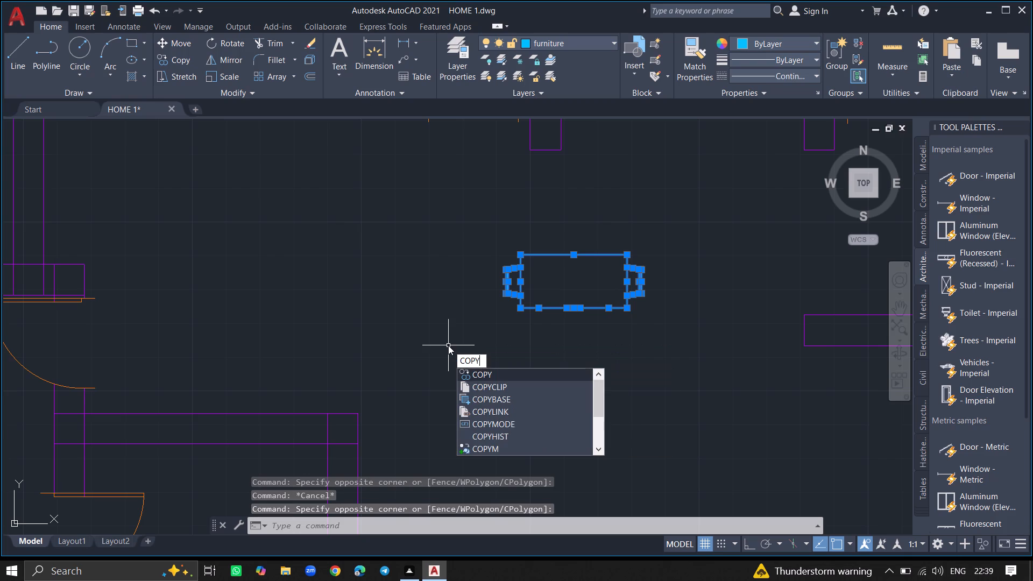
key("Return")
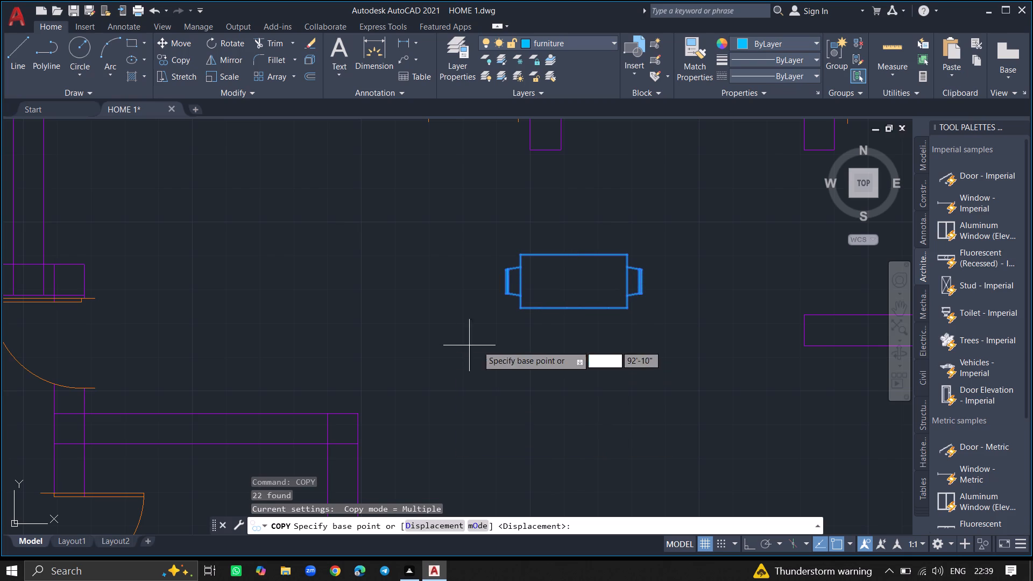
left_click(519, 310)
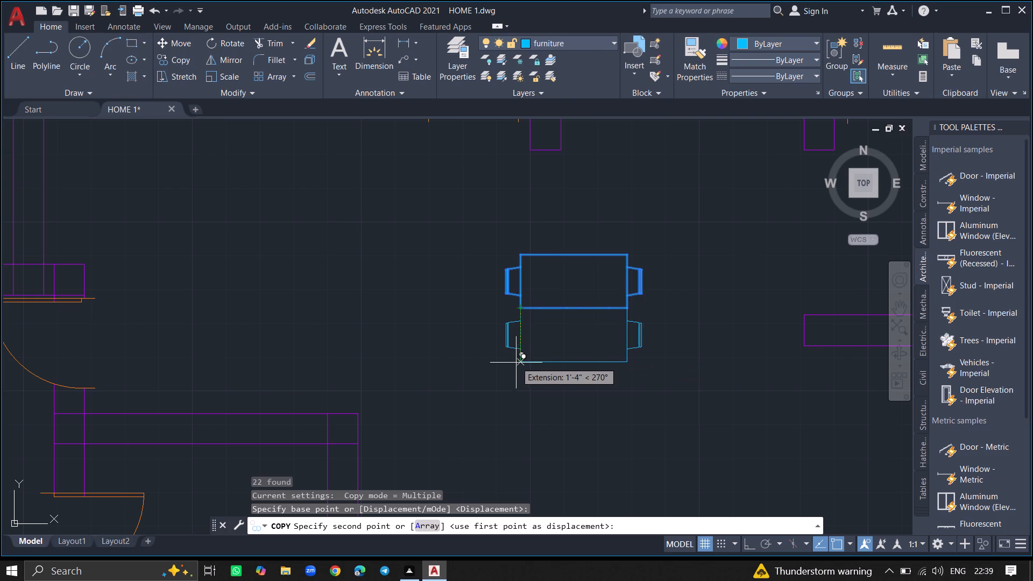
scroll(515, 364, "up", 3, "ctrl")
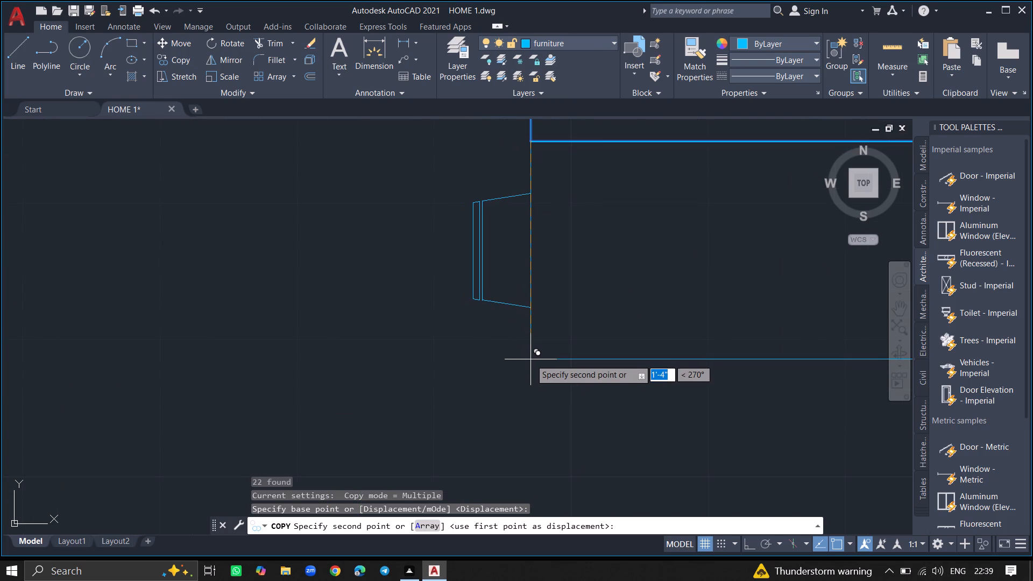
left_click(530, 359)
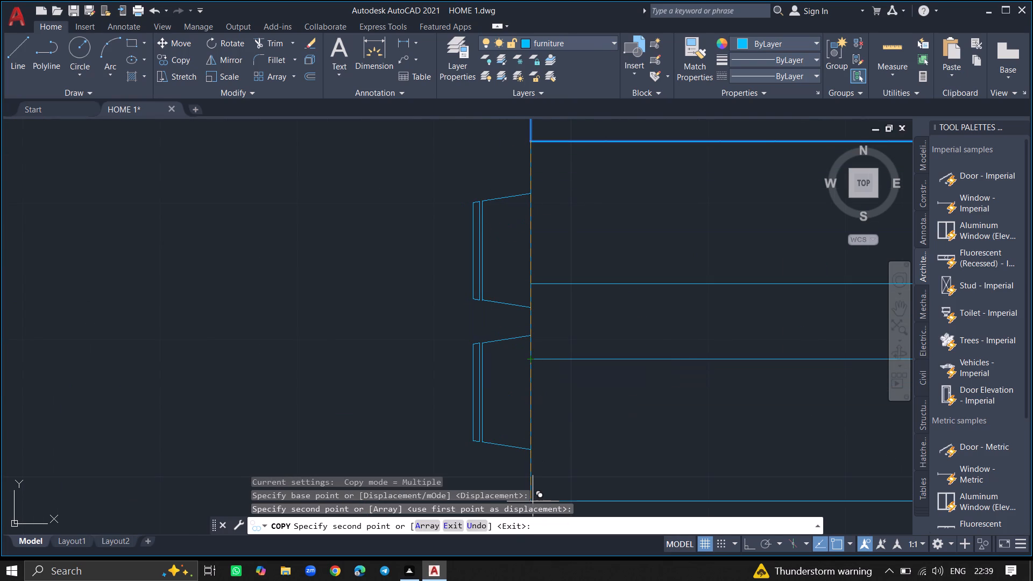
scroll(473, 423, "down", 3, "ctrl")
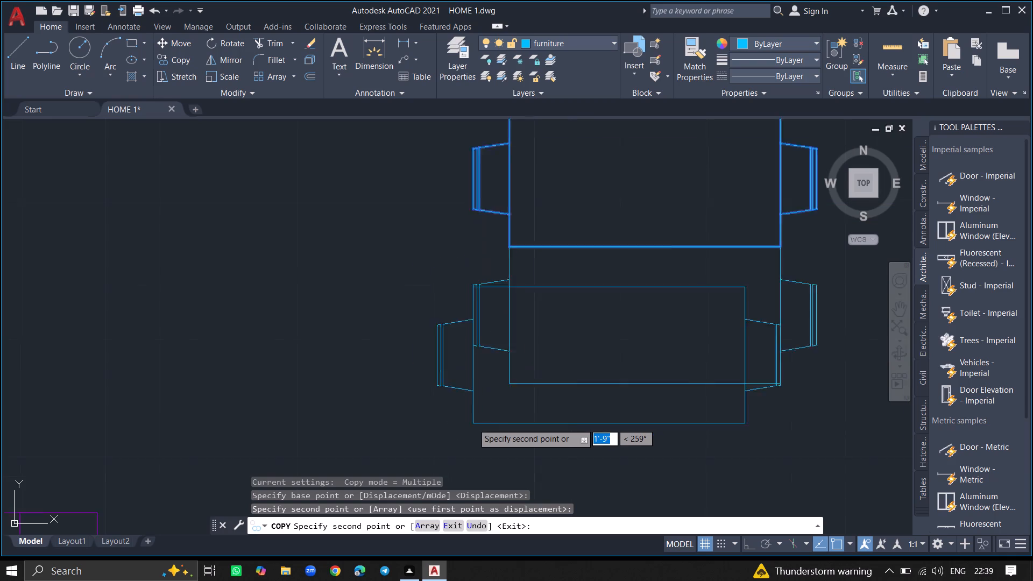
scroll(473, 423, "down", 2, "ctrl")
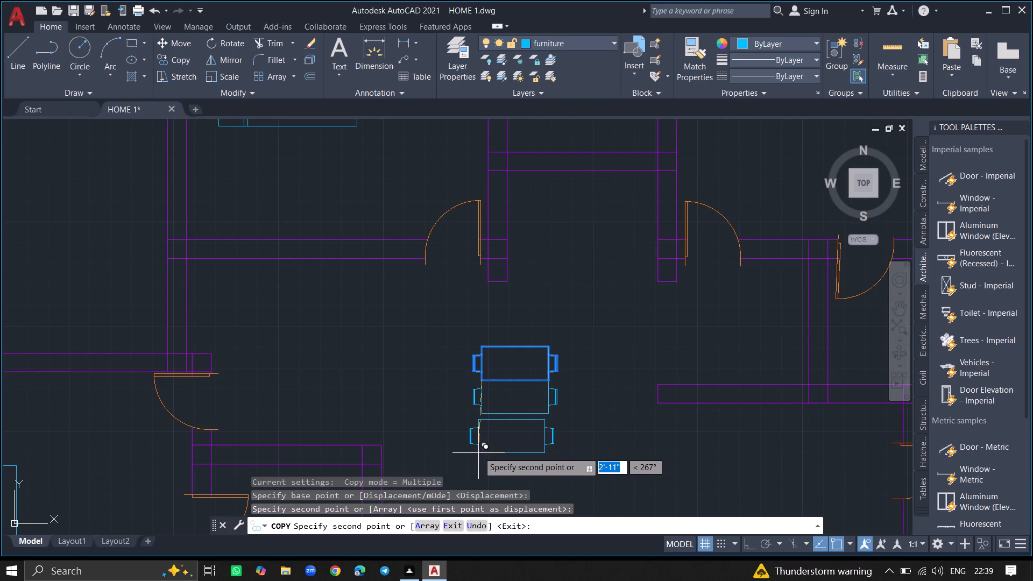
scroll(480, 446, "up", 4, "ctrl")
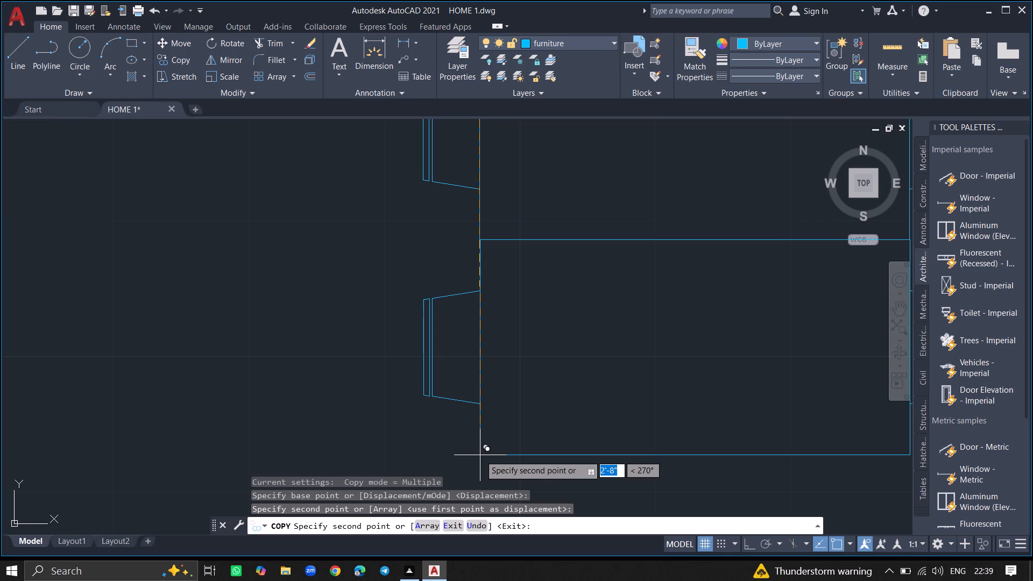
left_click(480, 455)
key("Escape")
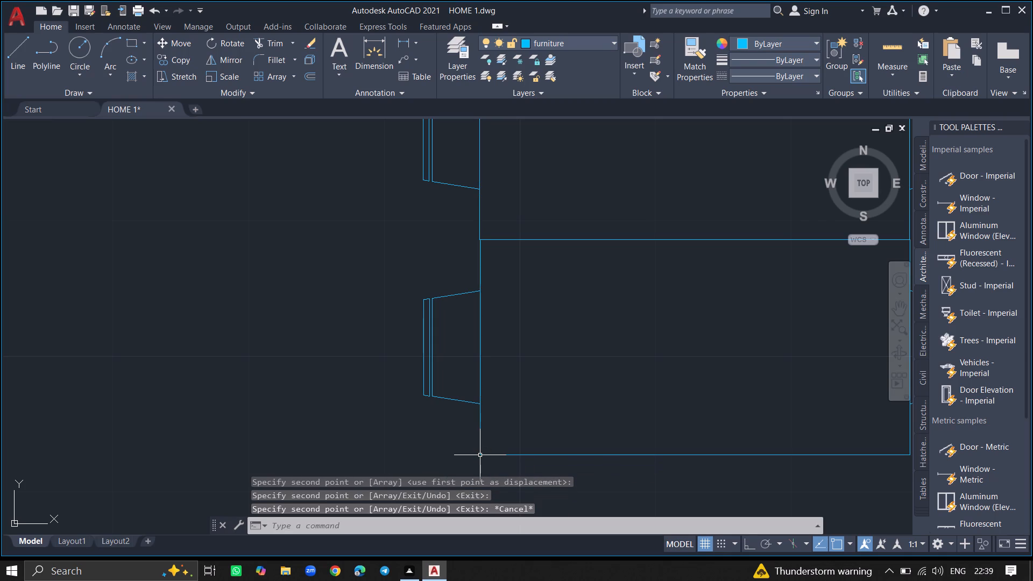
Trim away the lower dividing line between the middle and bottom tabletops of the stacked dining table.
scroll(462, 407, "down", 4, "ctrl")
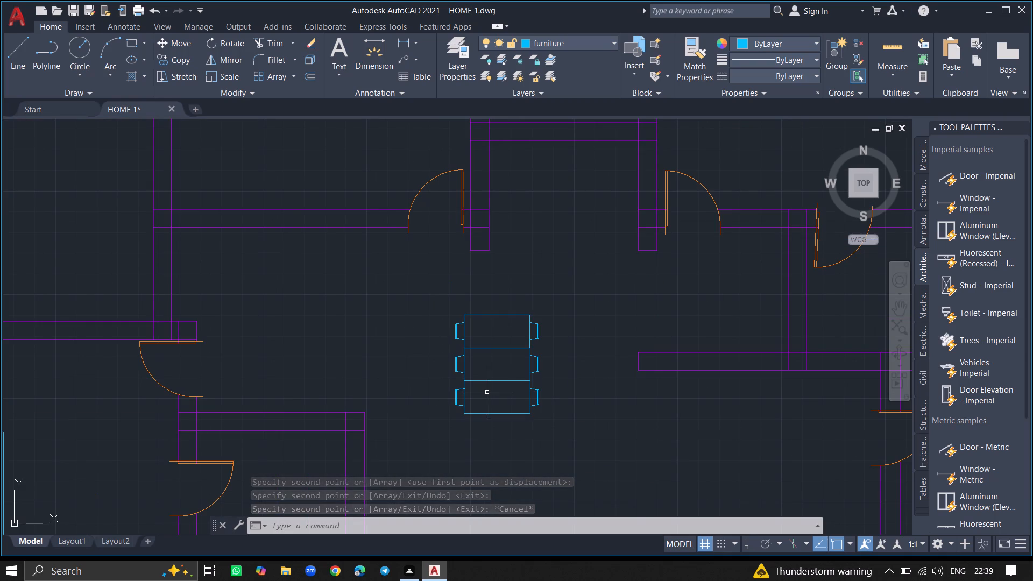
type("TRIM")
key("Return")
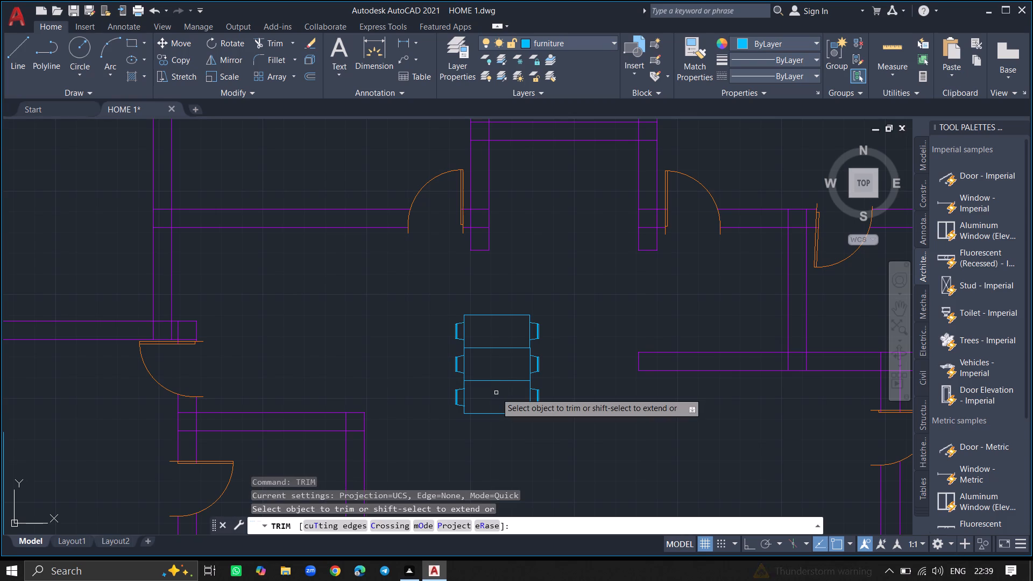
scroll(496, 393, "up", 2, "ctrl")
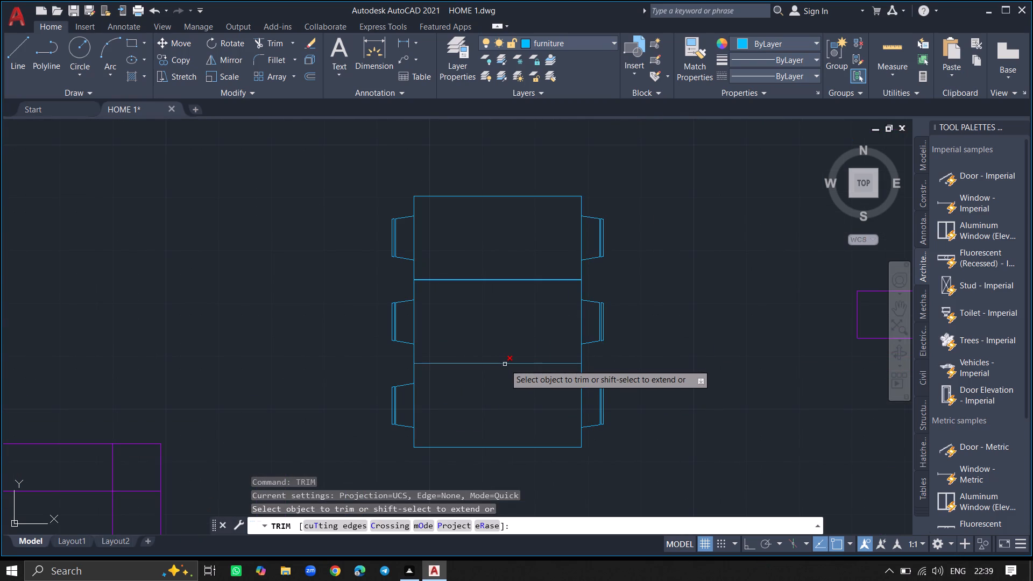
left_click(505, 364)
left_click(505, 364)
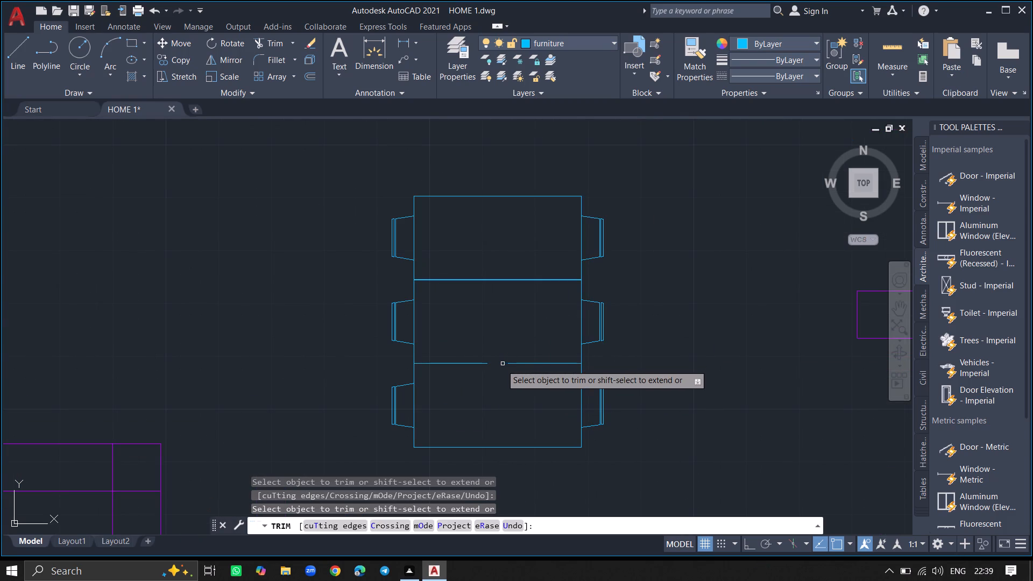
left_click(481, 364)
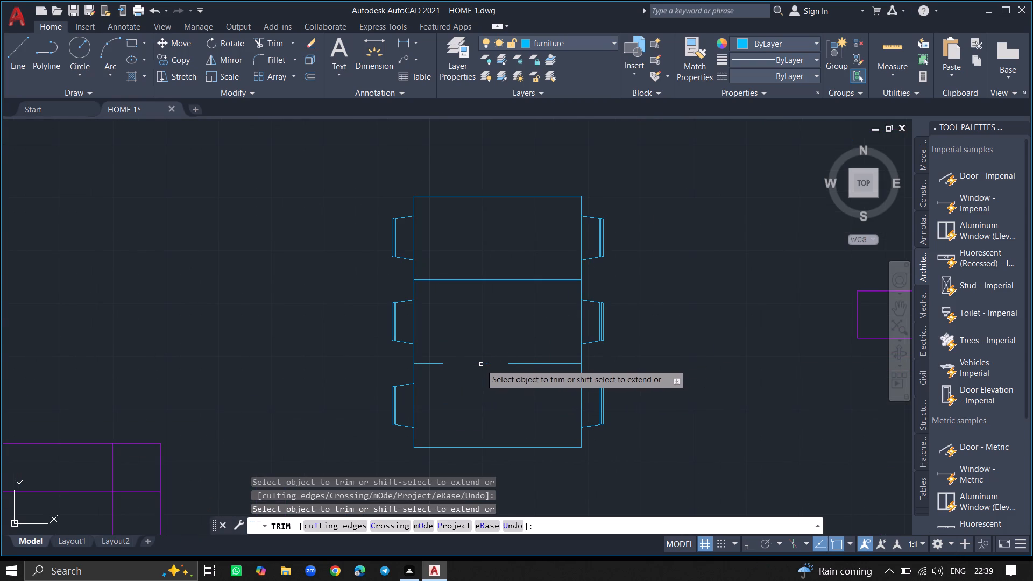
left_click(440, 364)
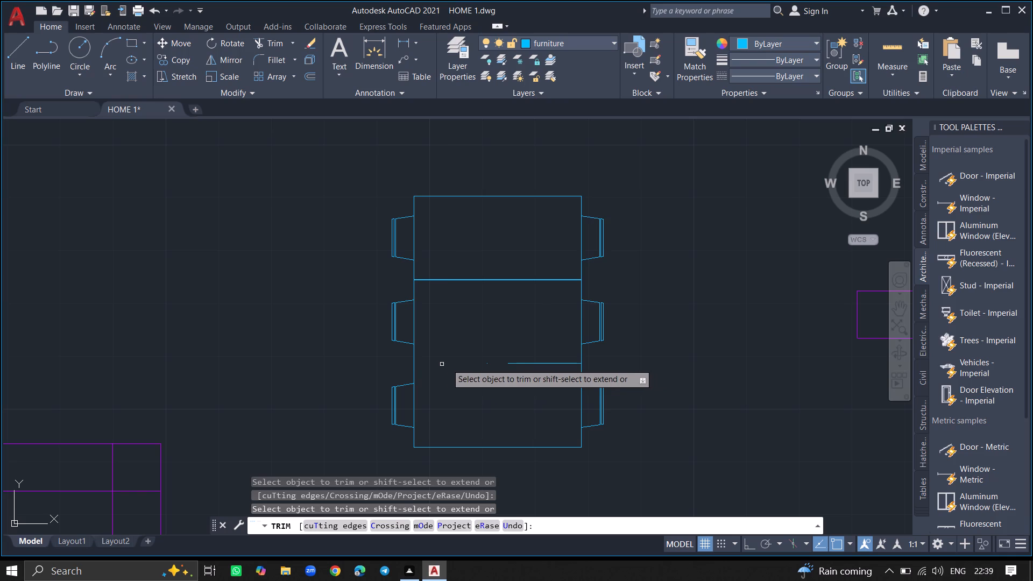
left_click(486, 359)
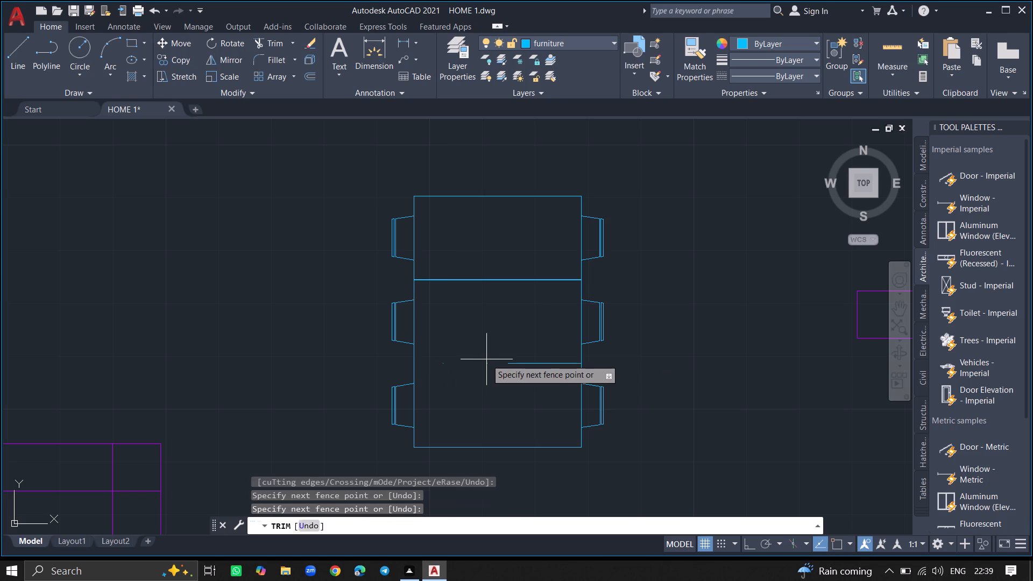
left_click(522, 365)
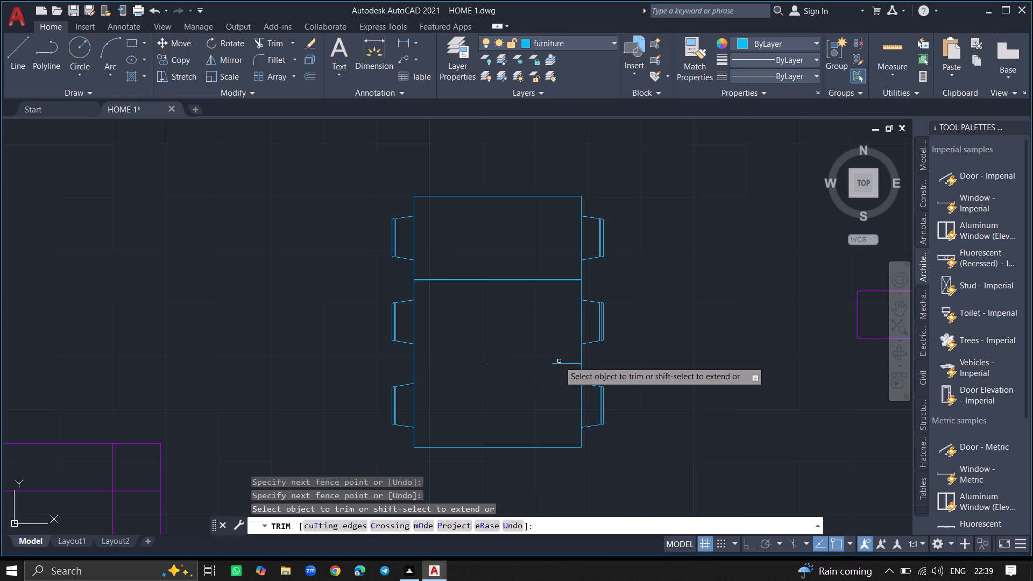
left_click(561, 364)
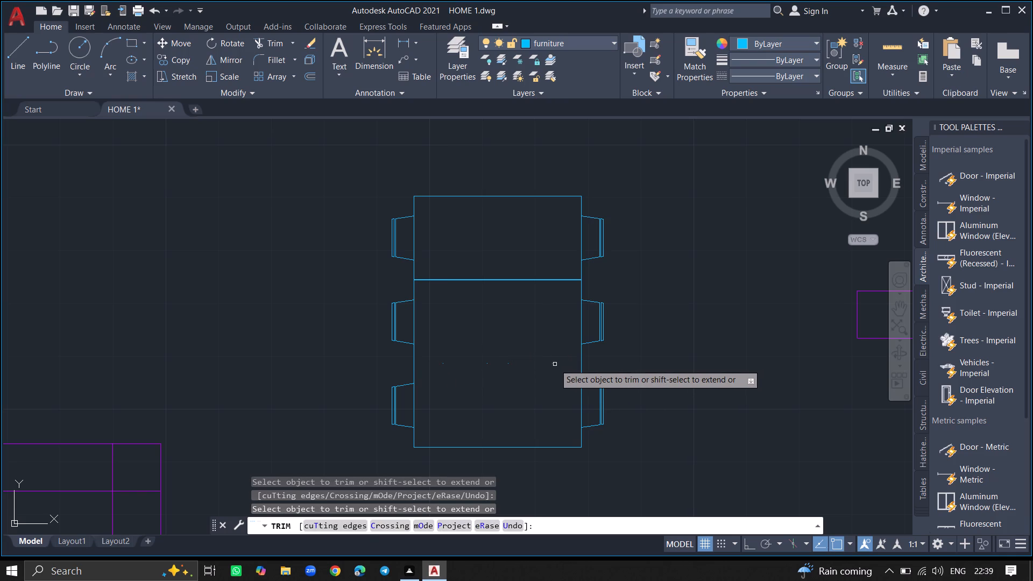
Trim away the tiny specks left along the removed lower dividing line.
left_click(555, 364)
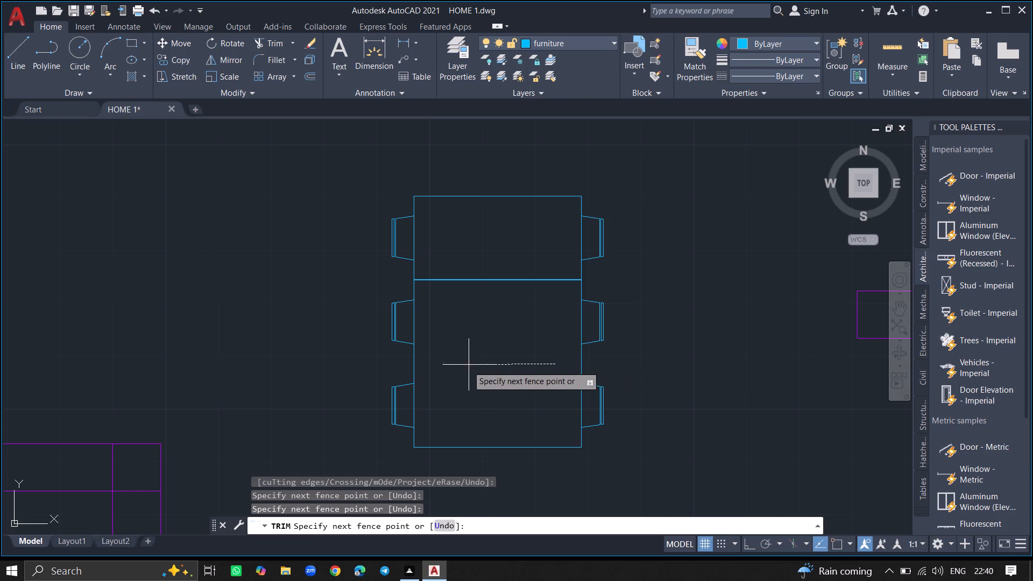
left_click(441, 364)
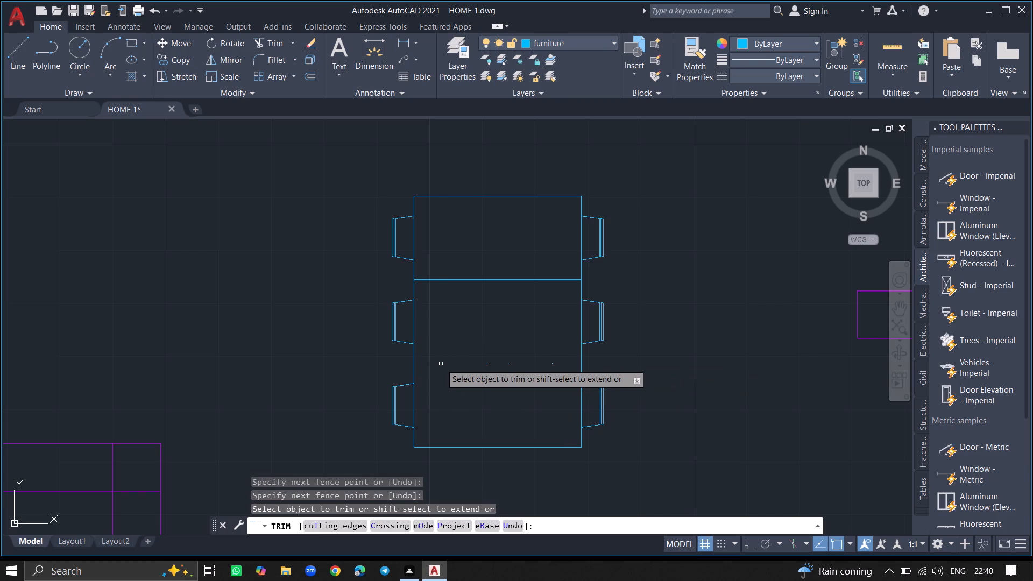
left_click(486, 365)
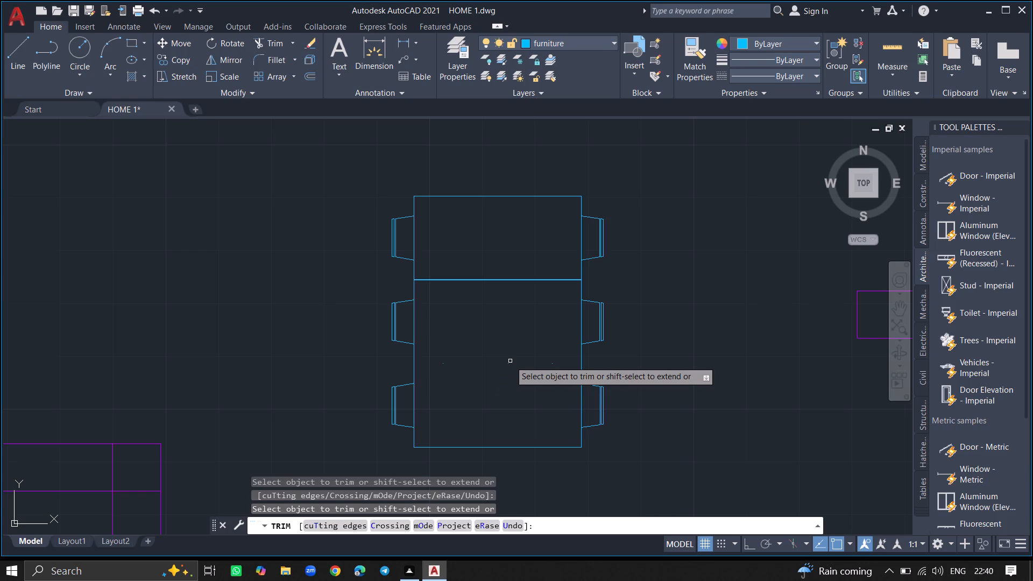
left_click(444, 363)
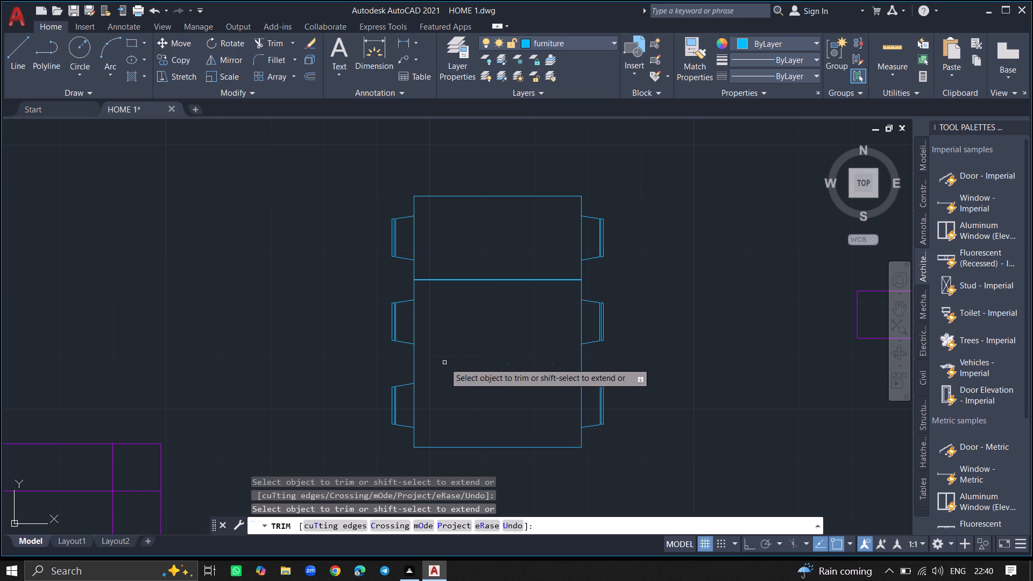
left_click(510, 364)
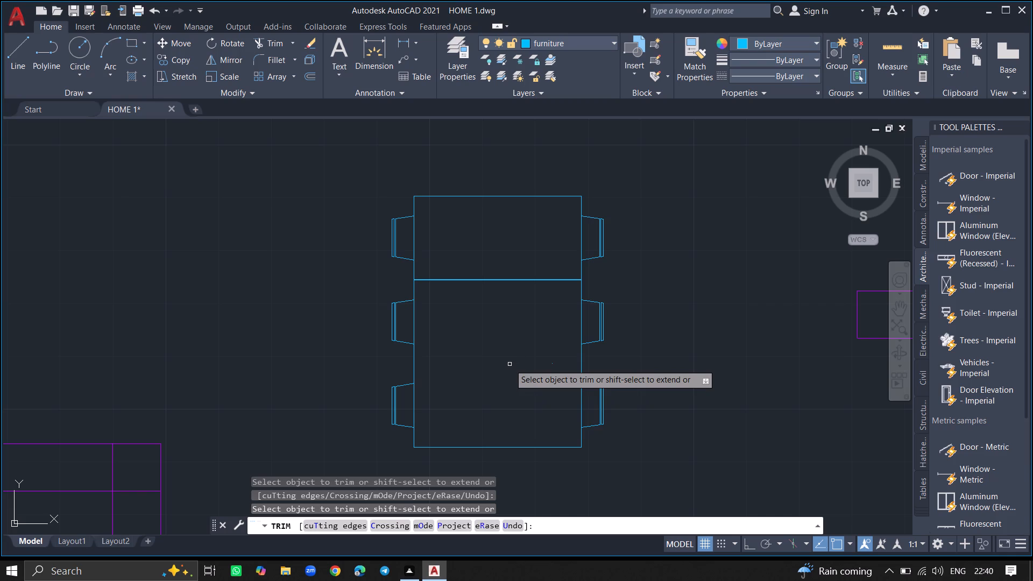
left_click(552, 364)
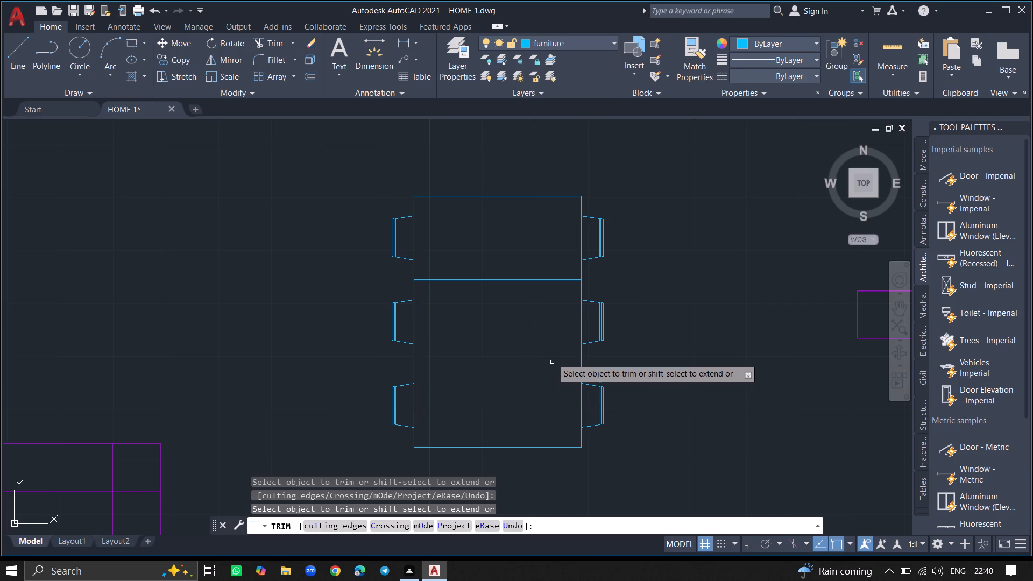
Trim away the doubled upper dividing line between the top and middle tabletops.
left_click(536, 280)
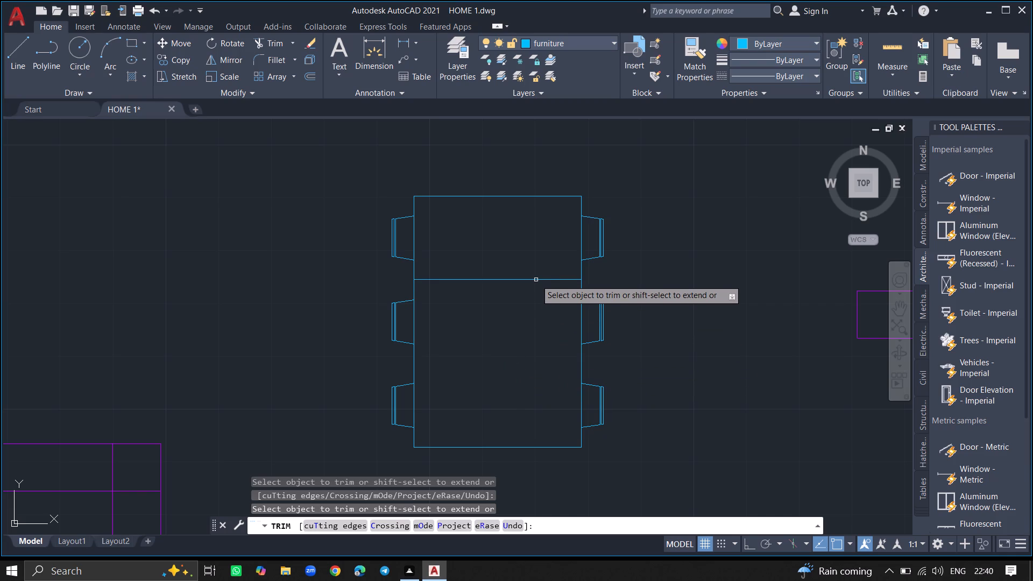
left_click(536, 279)
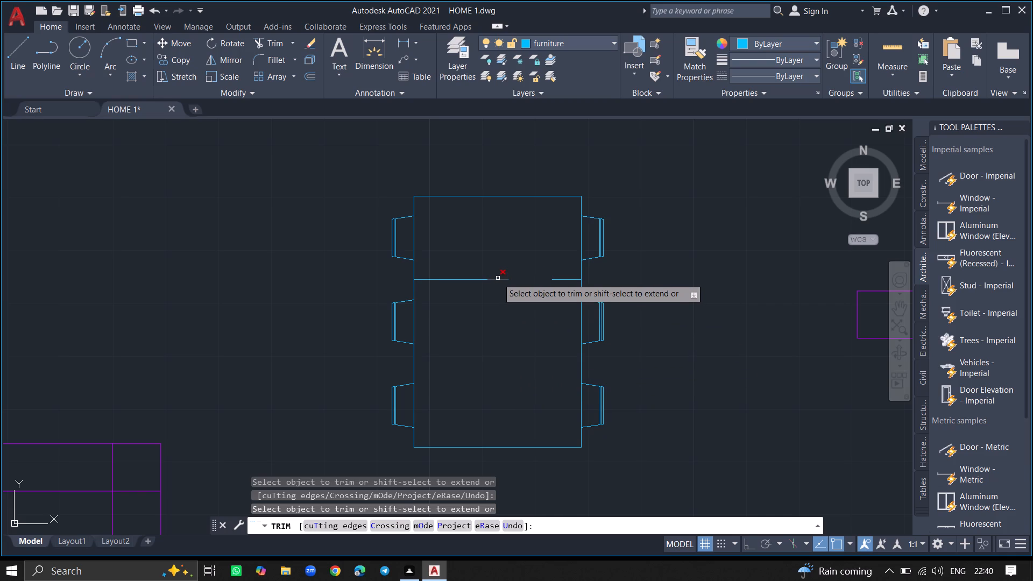
left_click(498, 278)
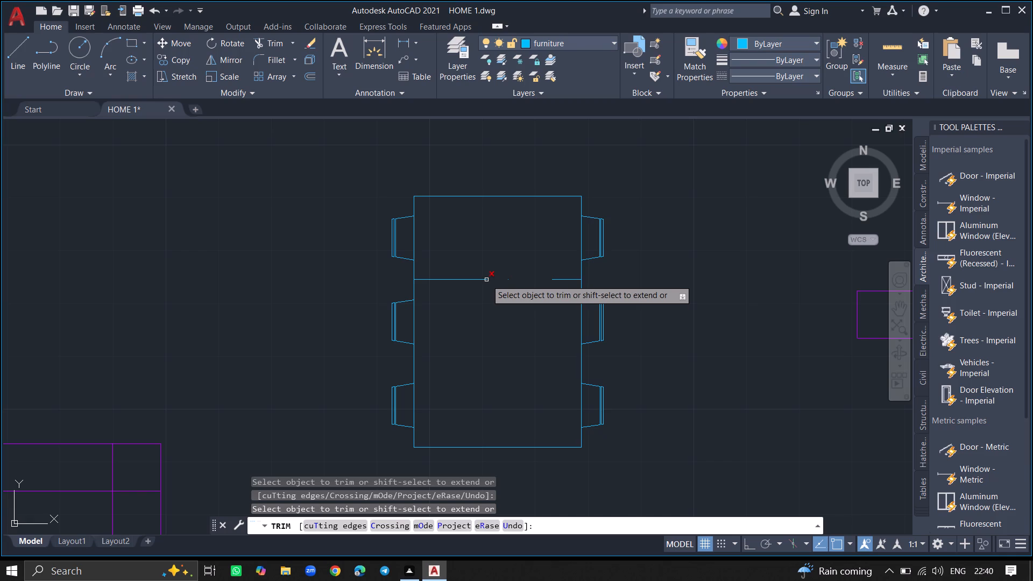
left_click(486, 280)
left_click(483, 280)
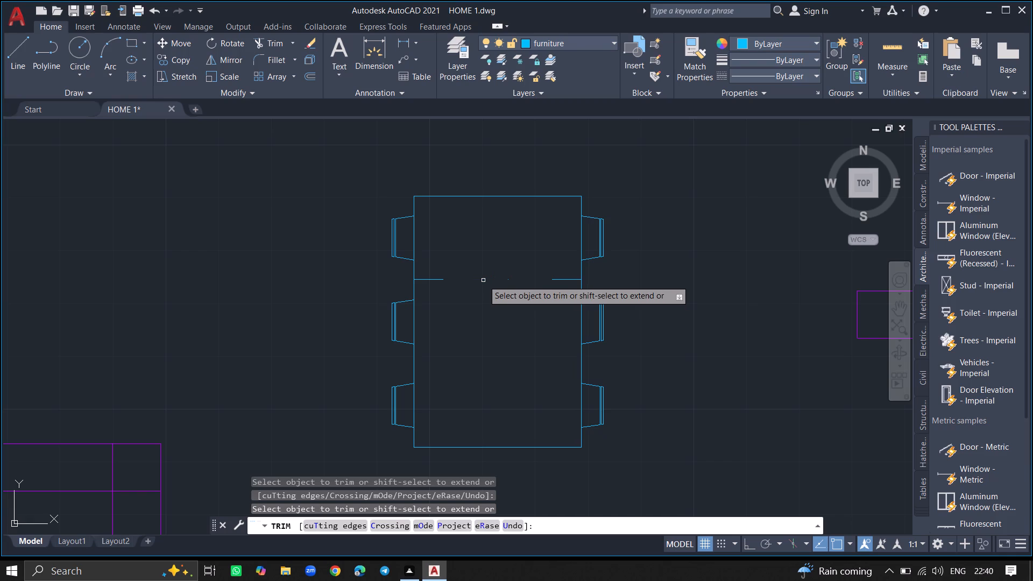
left_click(442, 279)
left_click(439, 279)
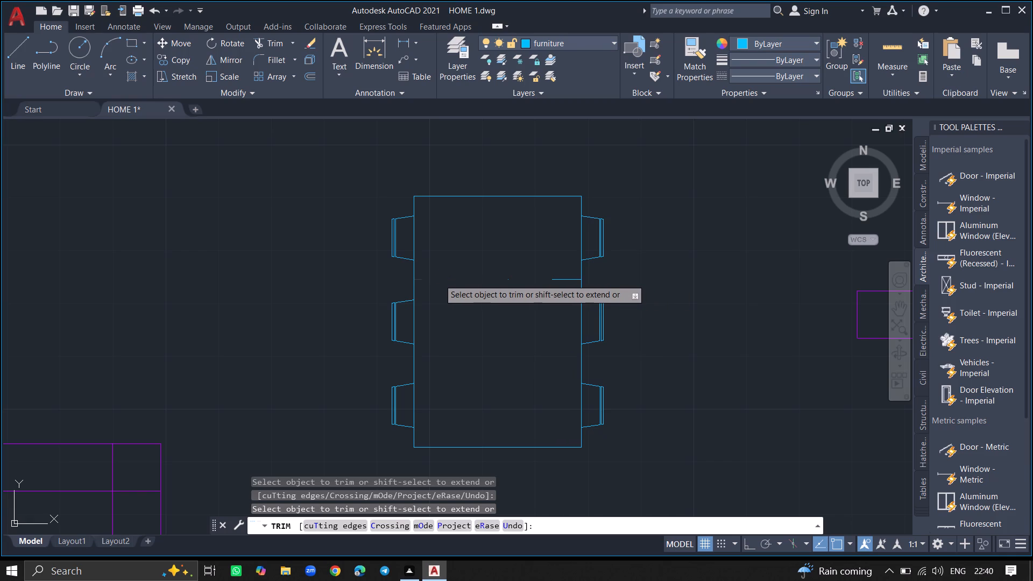
left_click(511, 279)
left_click(525, 289)
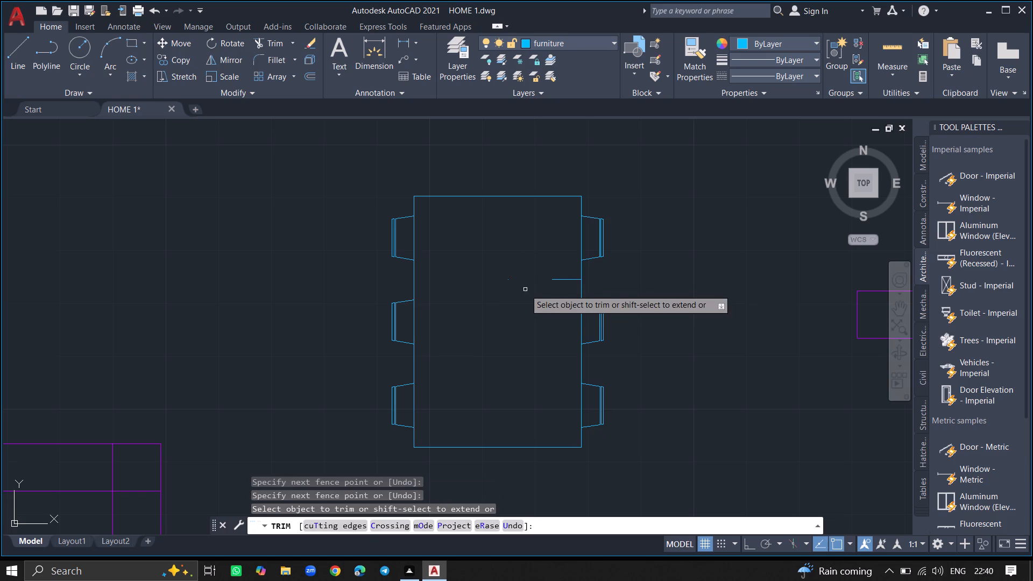
left_click(558, 281)
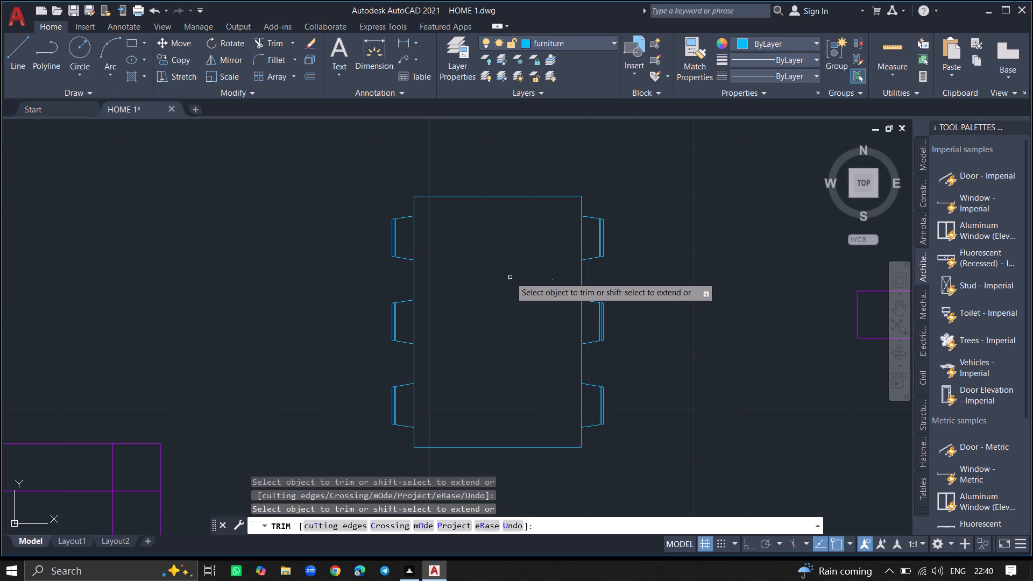
Trim away the tiny specks left along the removed upper dividing line and finish trimming.
left_click(510, 277)
left_click(554, 277)
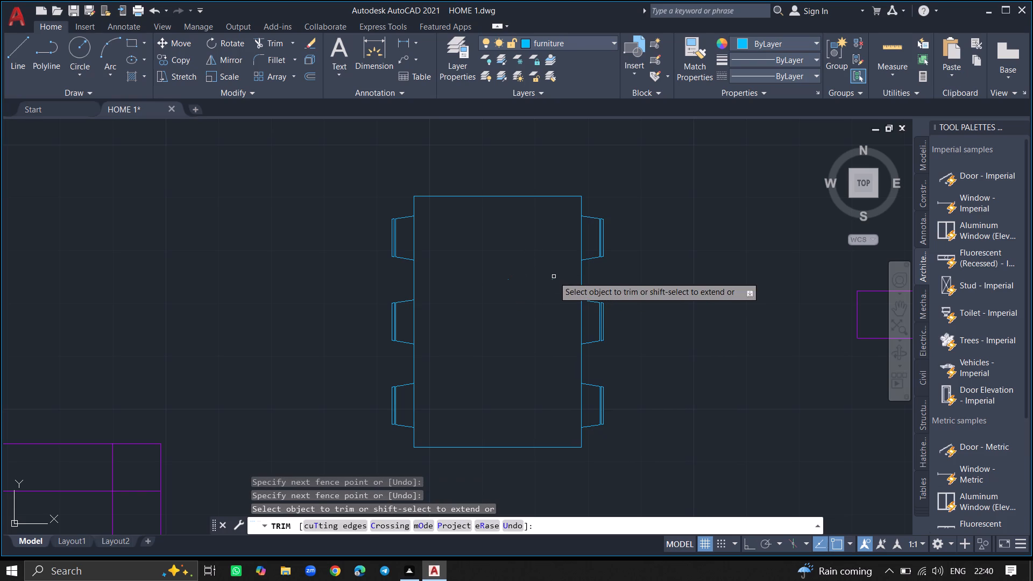
scroll(509, 280, "up", 1, "ctrl")
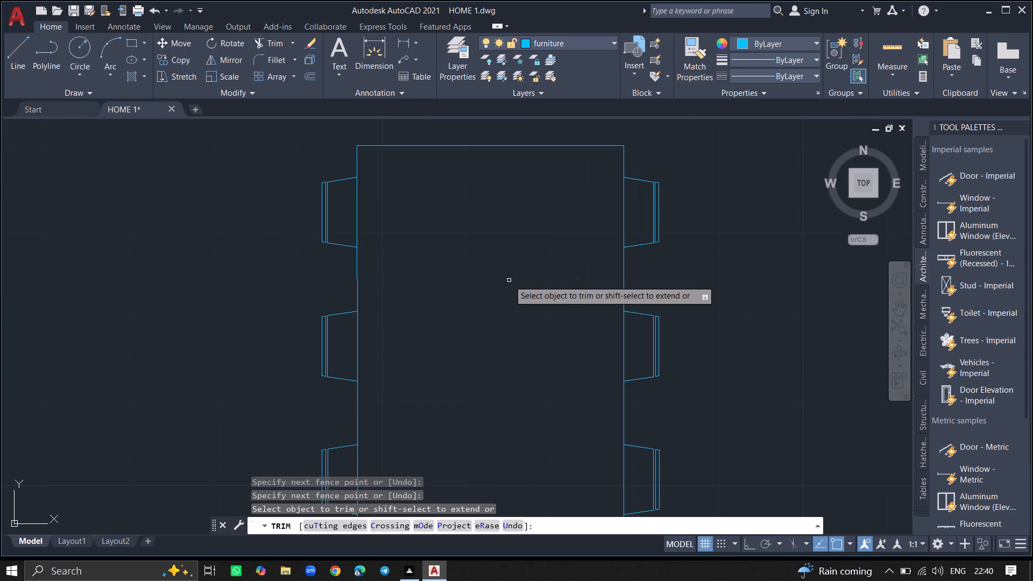
scroll(508, 280, "up", 1, "ctrl")
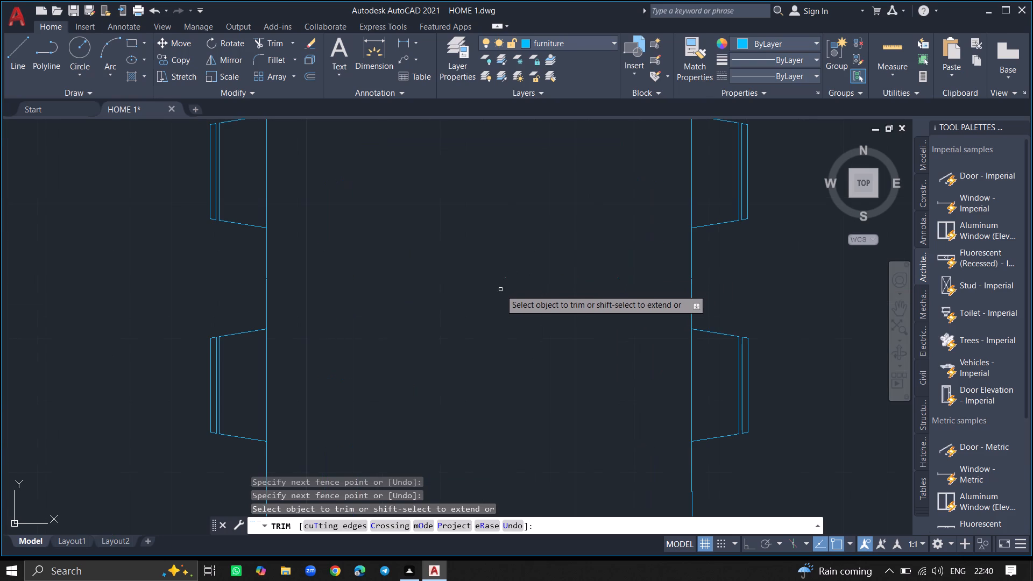
left_click(508, 281)
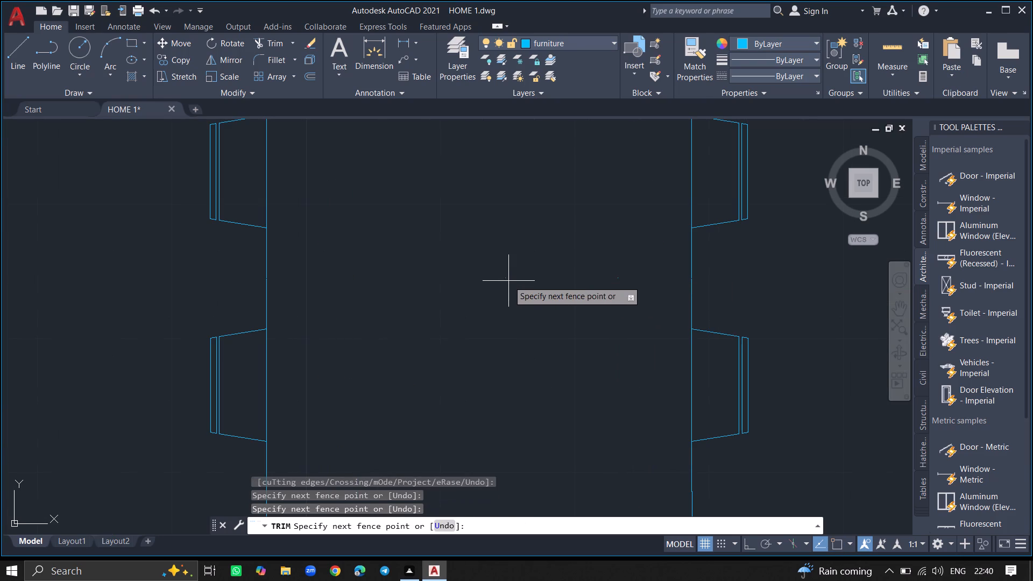
left_click(505, 277)
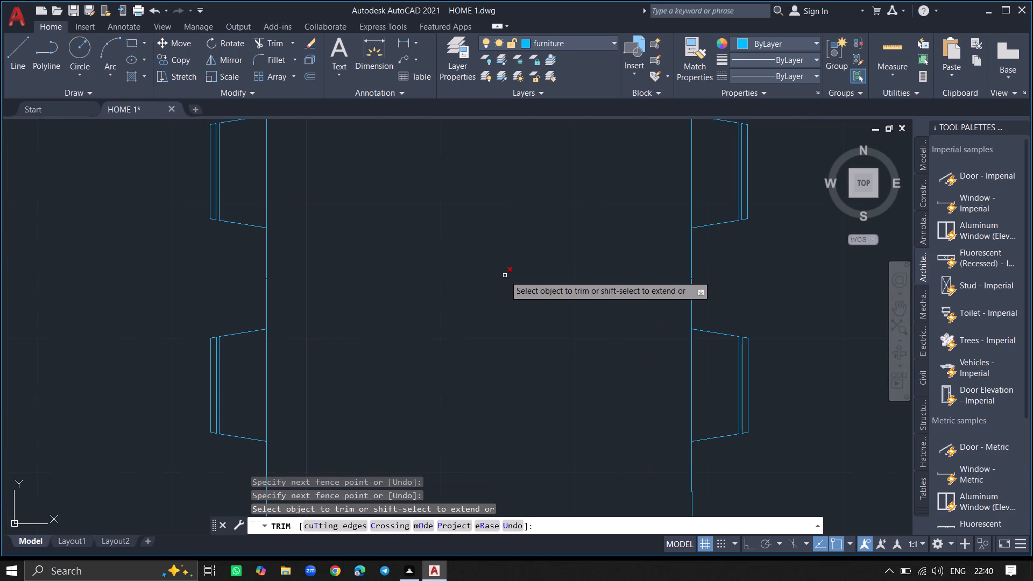
left_click(505, 273)
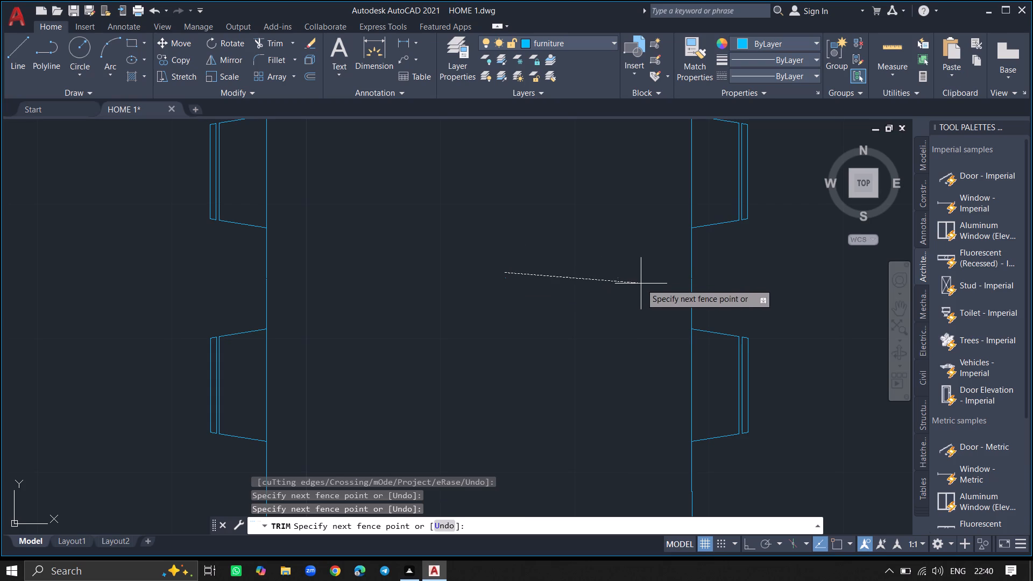
left_click(620, 277)
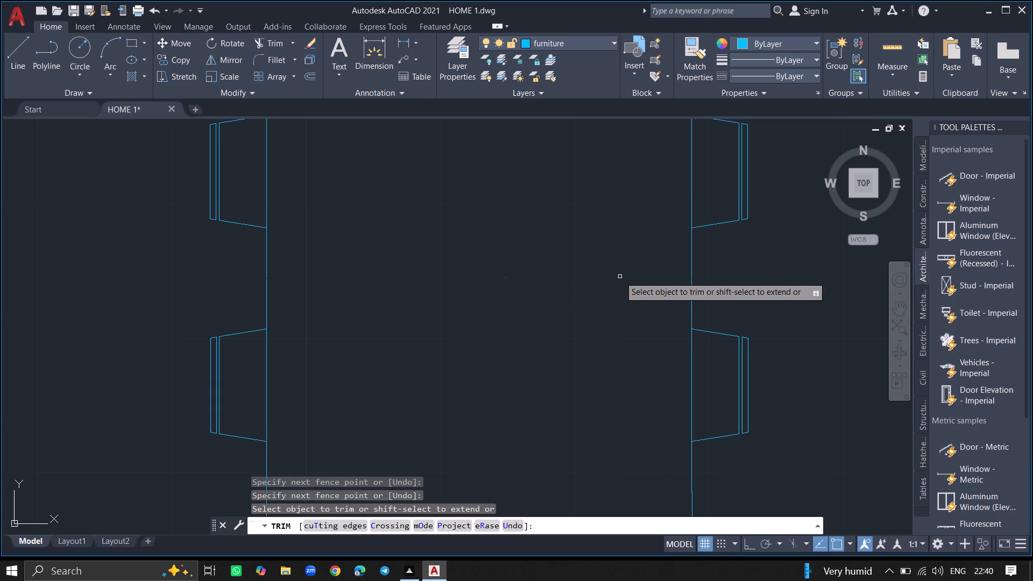
scroll(620, 277, "up", 2, "ctrl")
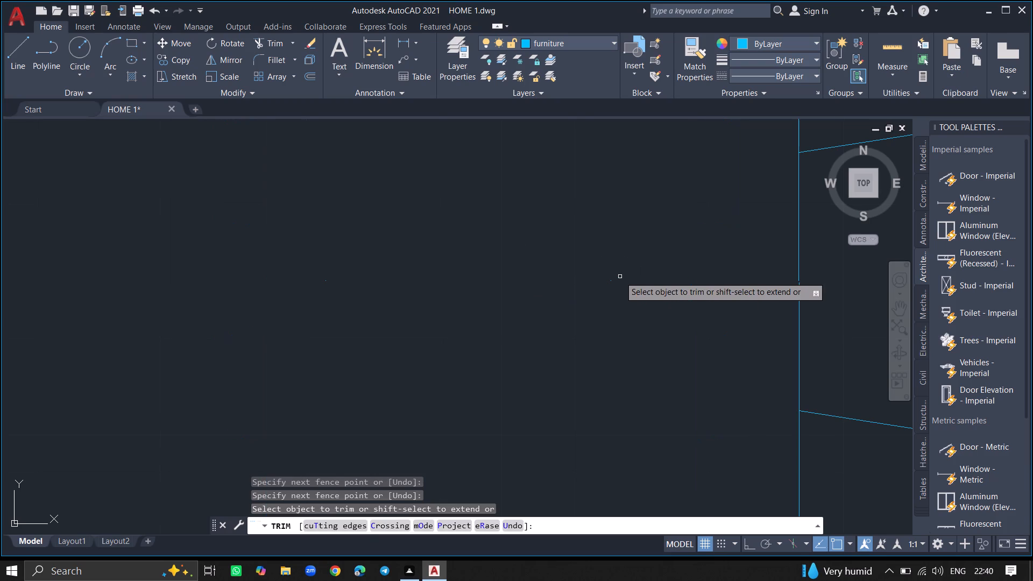
left_click(611, 280)
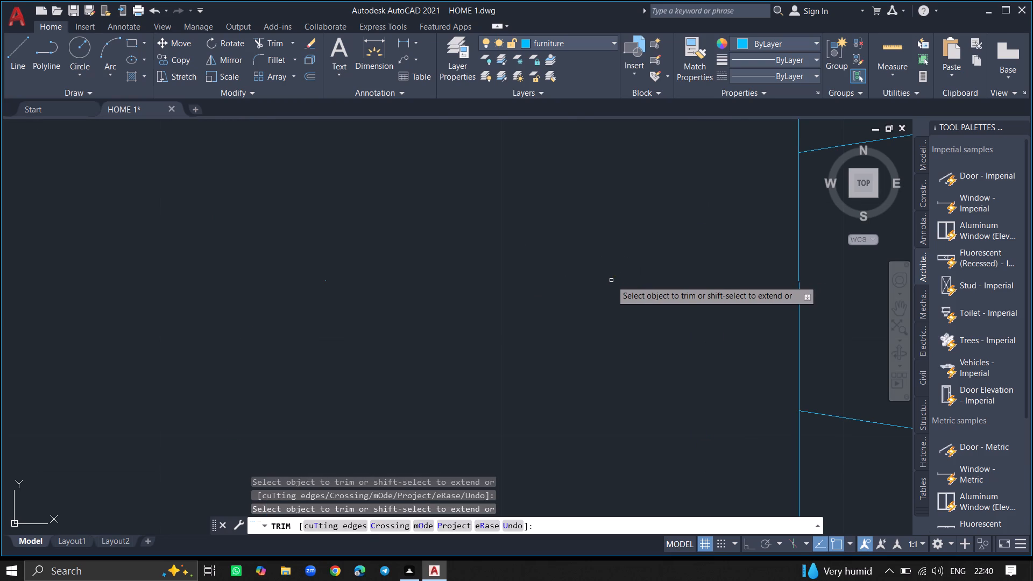
left_click(326, 279)
key("Escape")
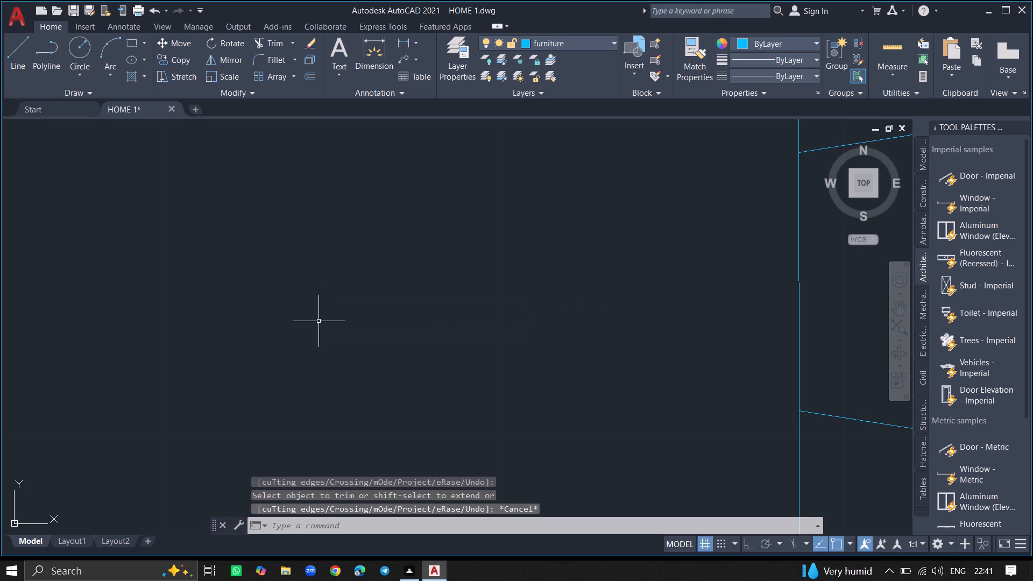
Fillet the two upper corners of the long dining tabletop with a 5" radius.
scroll(319, 321, "down", 6, "ctrl")
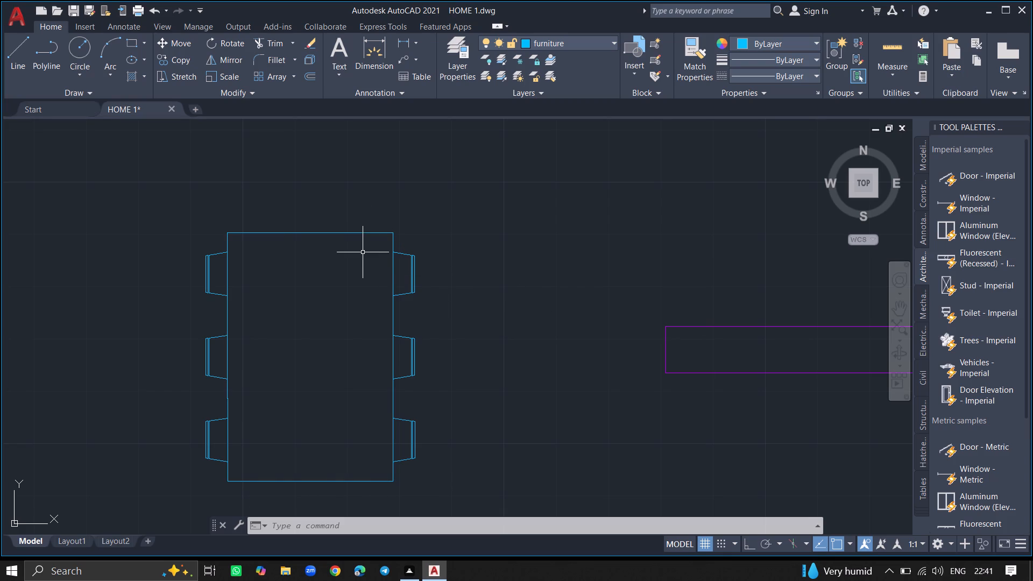
key("f")
key("Return")
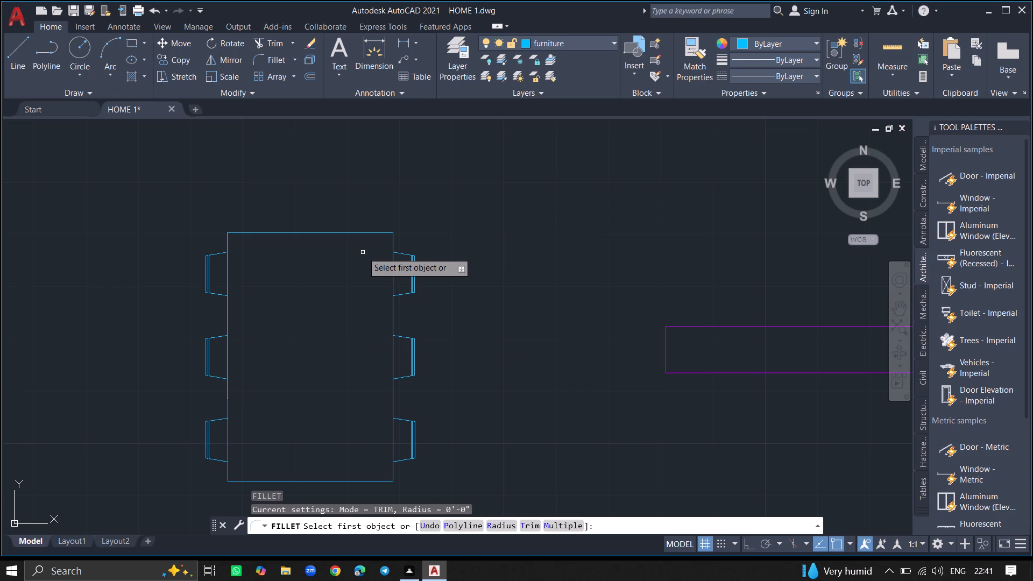
left_click(504, 522)
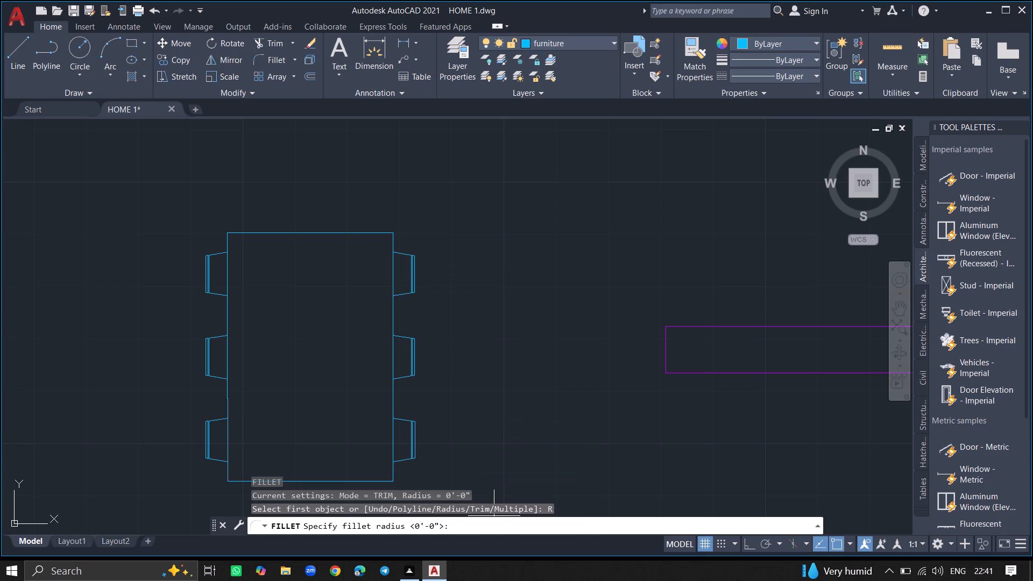
key("5")
key("shift+quotedbl")
key("Return")
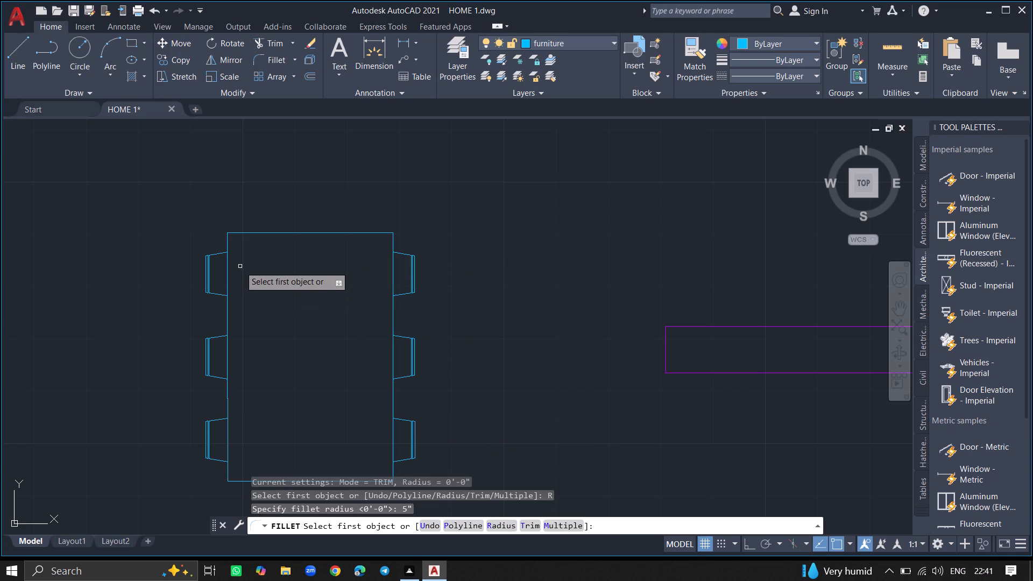
left_click(226, 247)
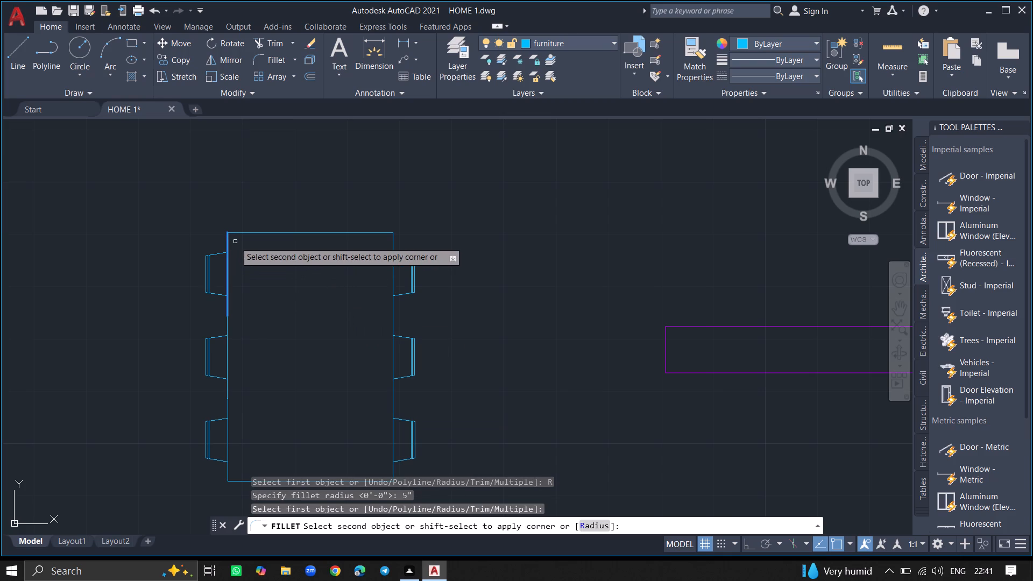
left_click(240, 233)
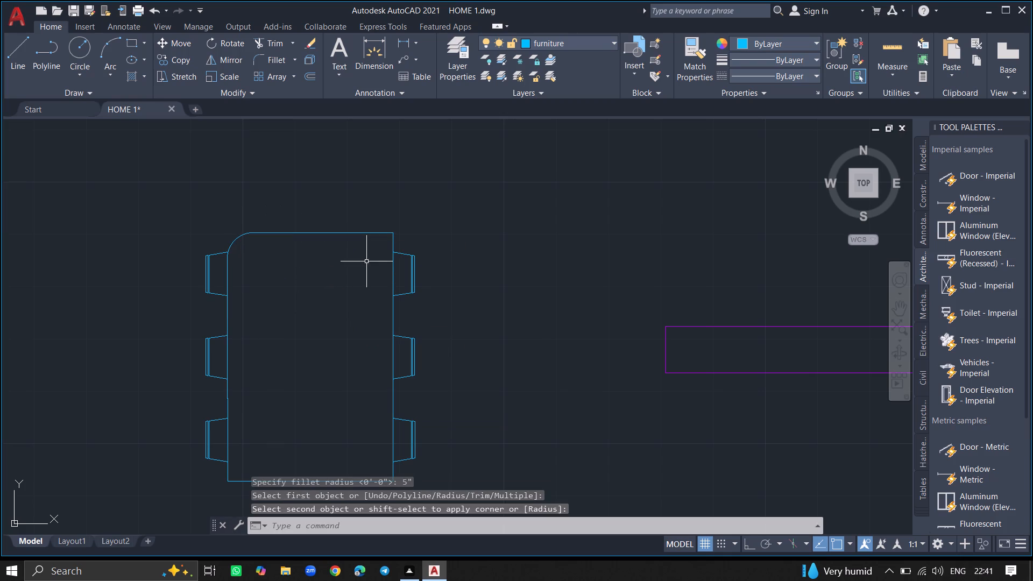
key("space")
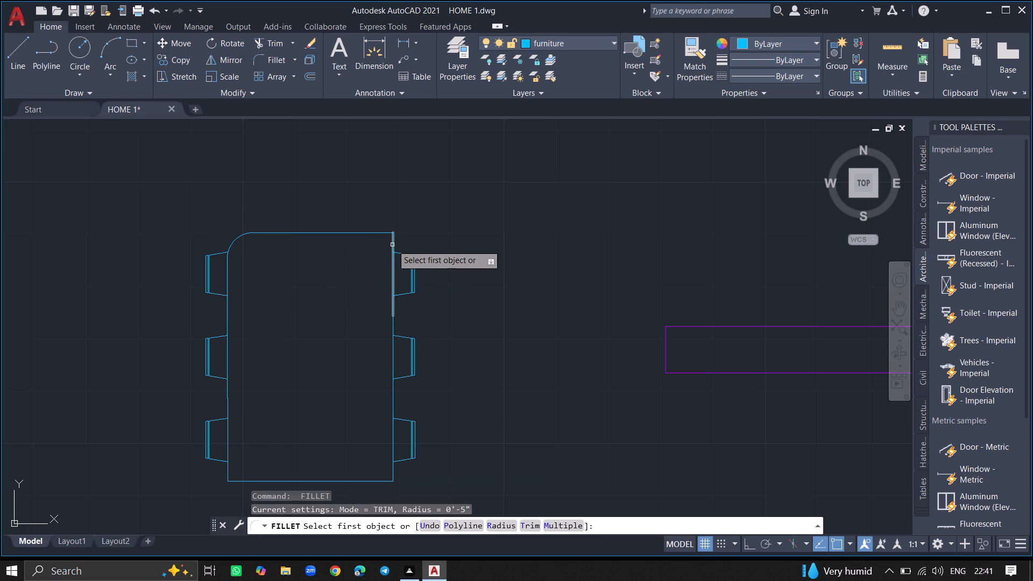
left_click(392, 245)
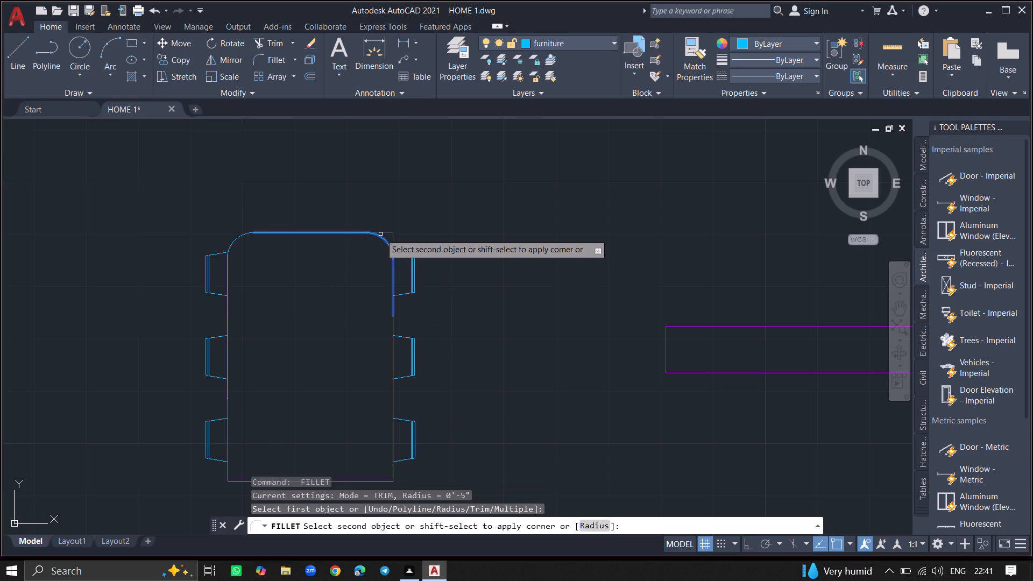
left_click(380, 234)
Fillet the two lower corners of the dining tabletop with the same 5" radius and finish filleting.
scroll(397, 168, "down", 3, "ctrl")
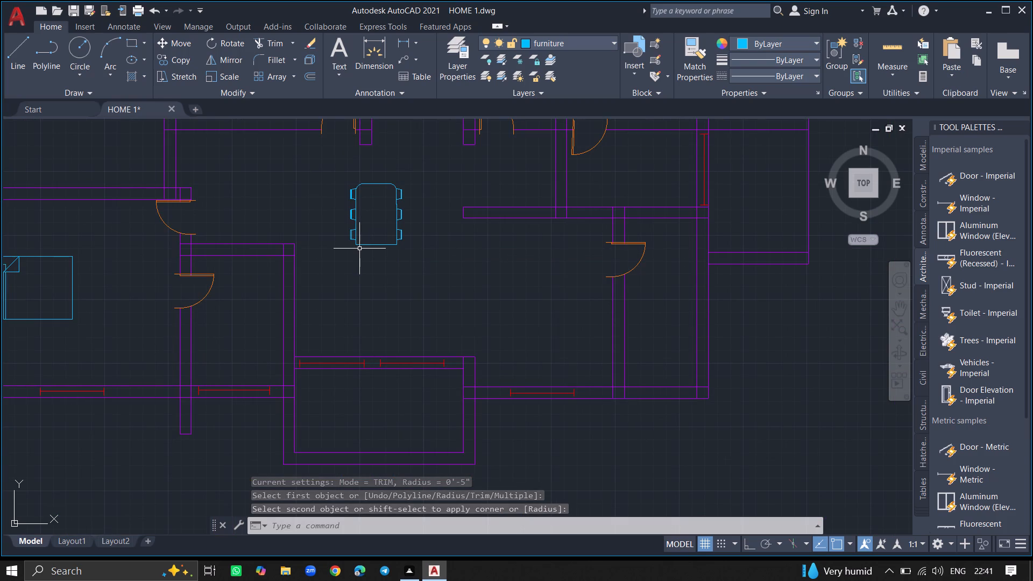
scroll(359, 249, "up", 5, "ctrl")
key("space")
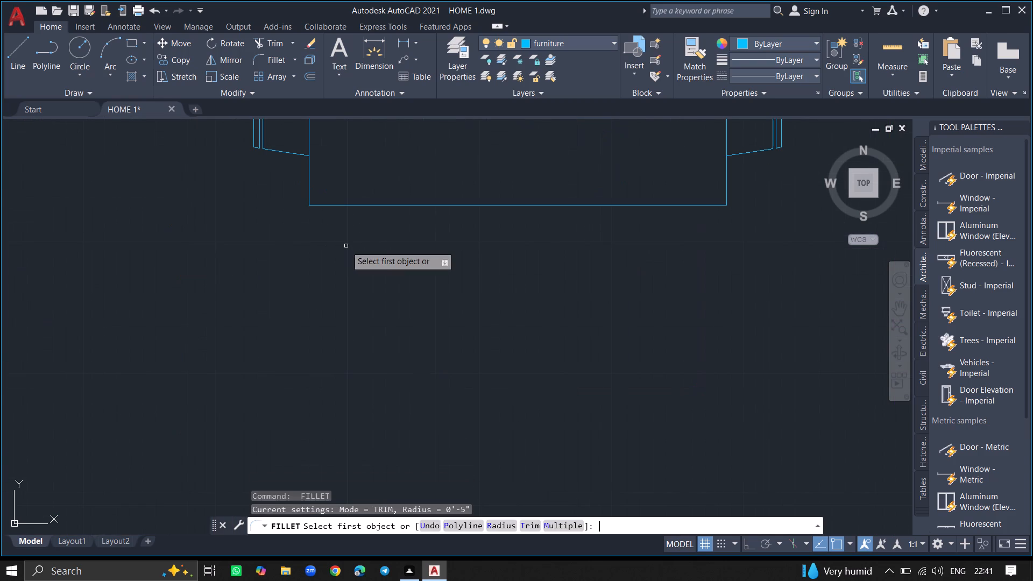
left_click(334, 206)
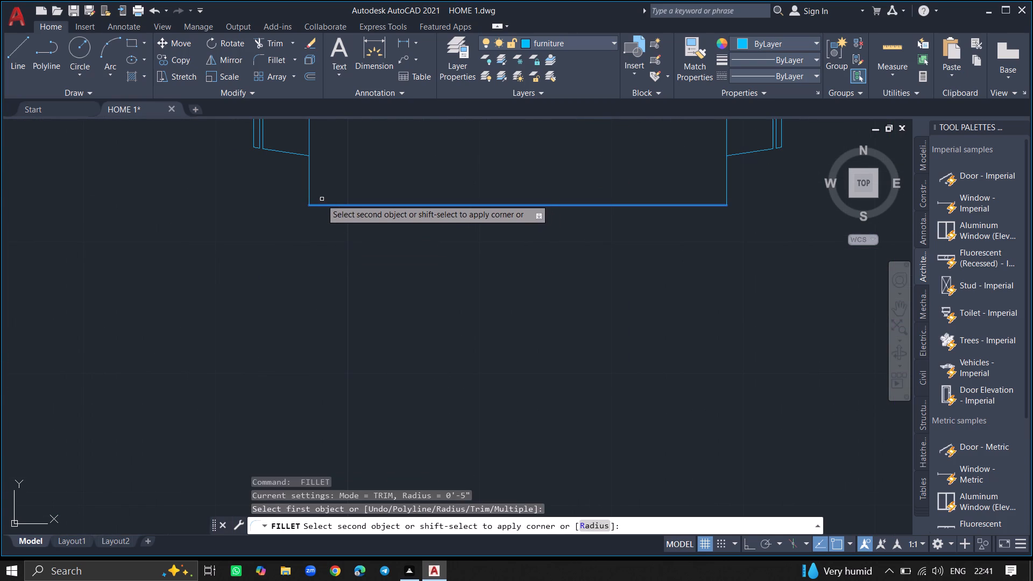
left_click(310, 195)
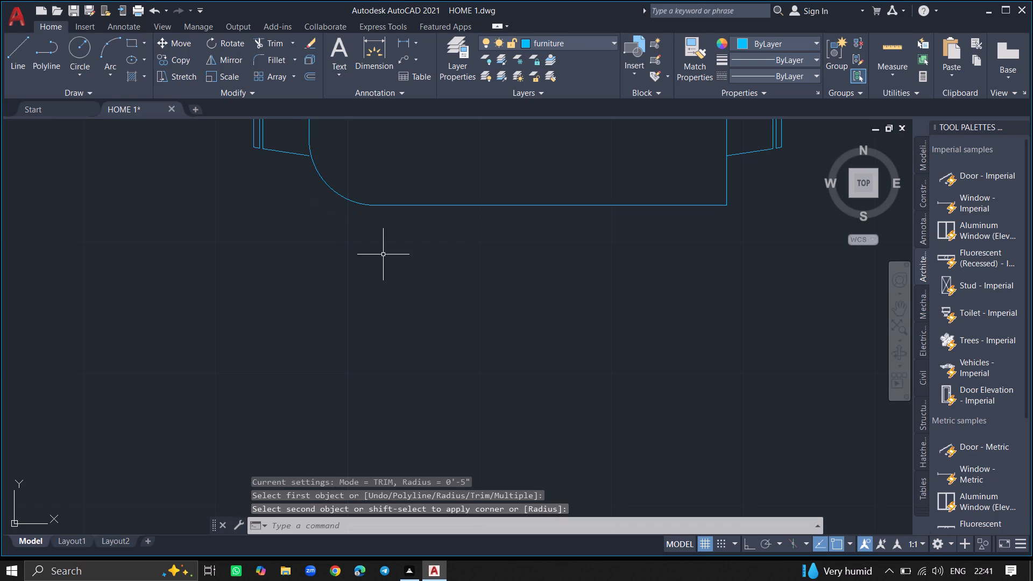
key("space")
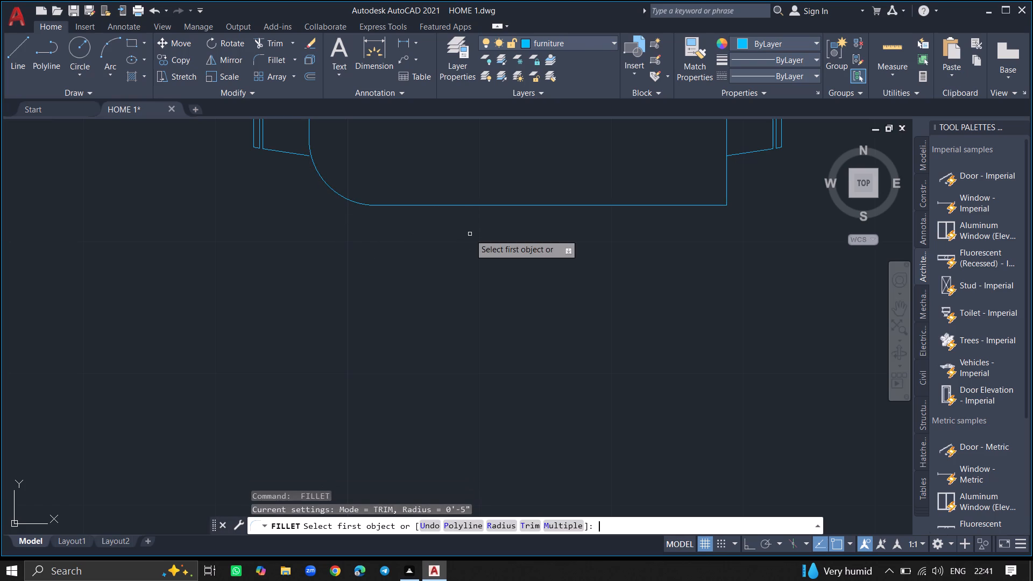
left_click(529, 205)
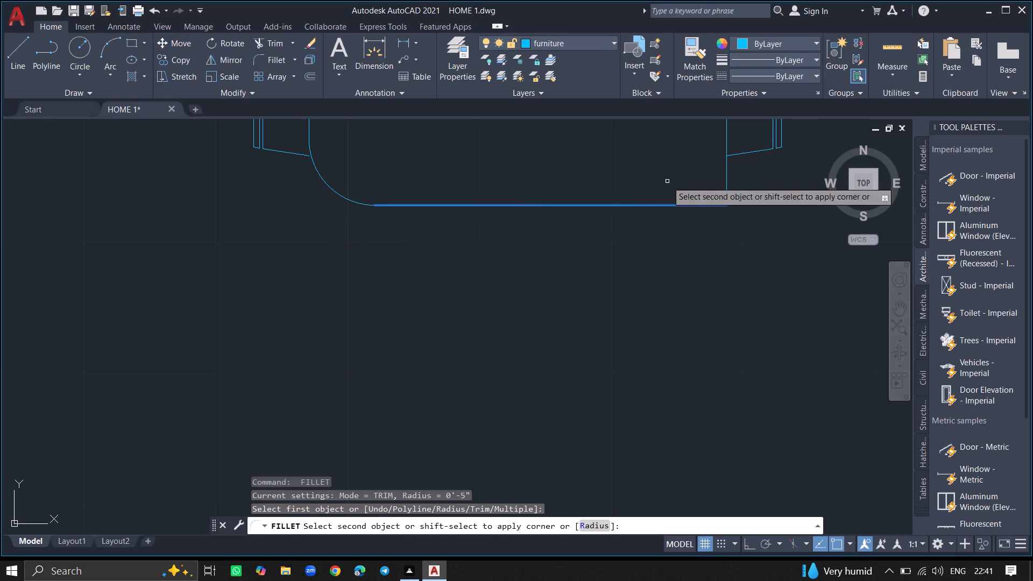
left_click(728, 171)
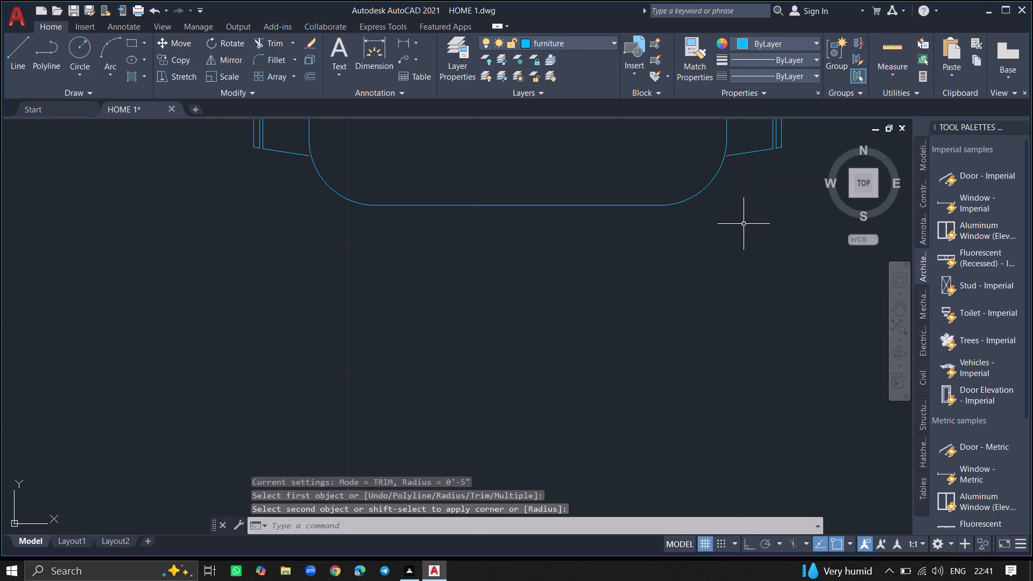
key("Return")
scroll(744, 224, "down", 5, "ctrl")
key("Escape")
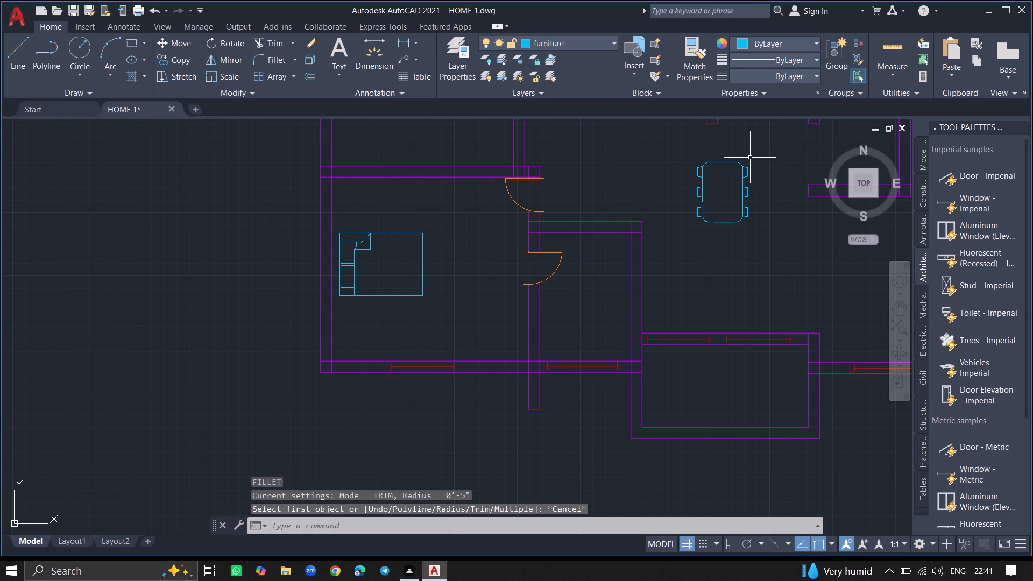
Draw a small plate circle on the tabletop in front of the upper-right chair.
scroll(750, 158, "up", 5, "ctrl")
scroll(750, 158, "down", 2, "ctrl")
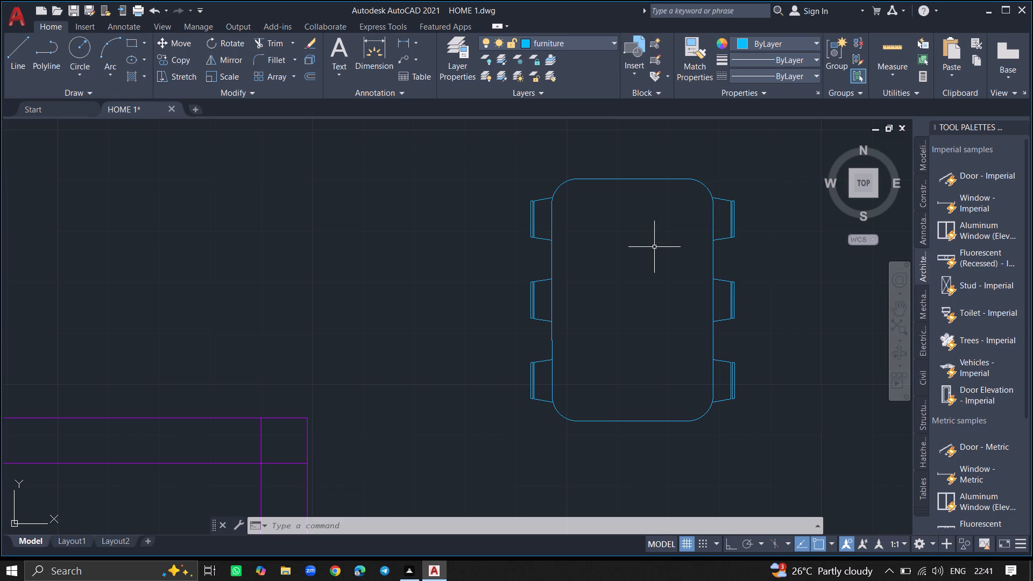
key("c")
key("Return")
left_click(669, 224)
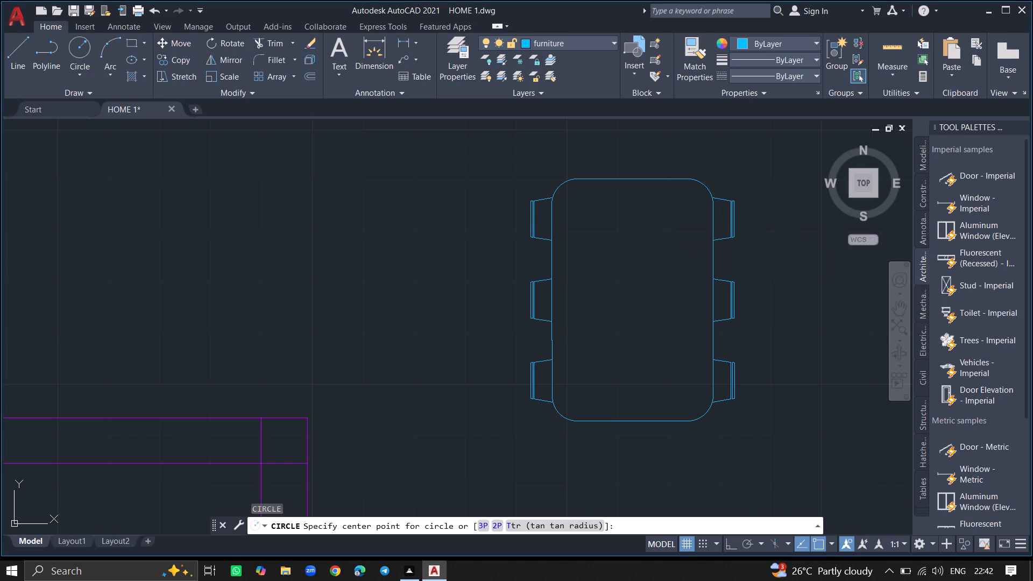
left_click(684, 222)
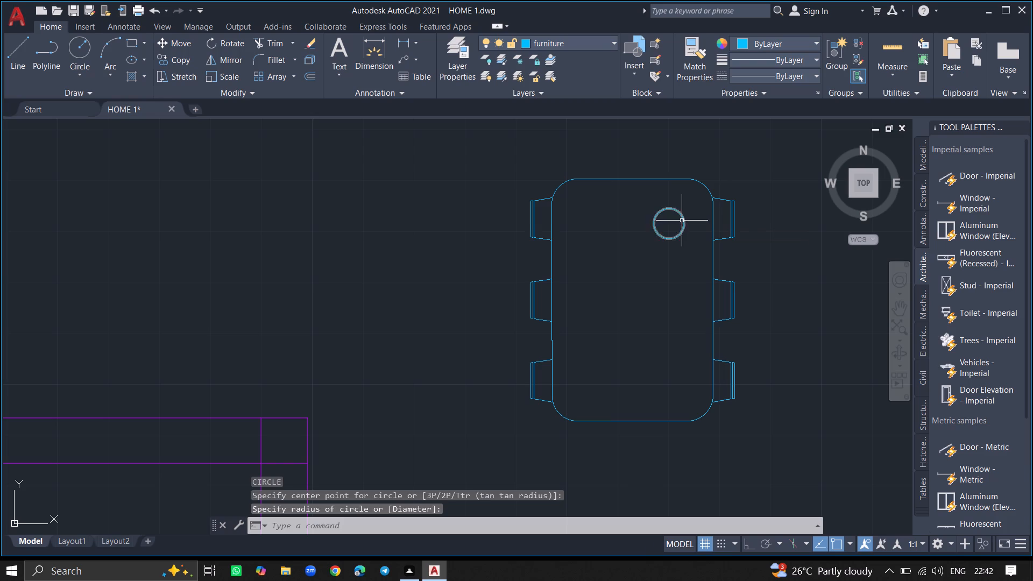
Copy the plate circle from its centre to five more places on the tabletop, forming two columns of three.
left_click(682, 221)
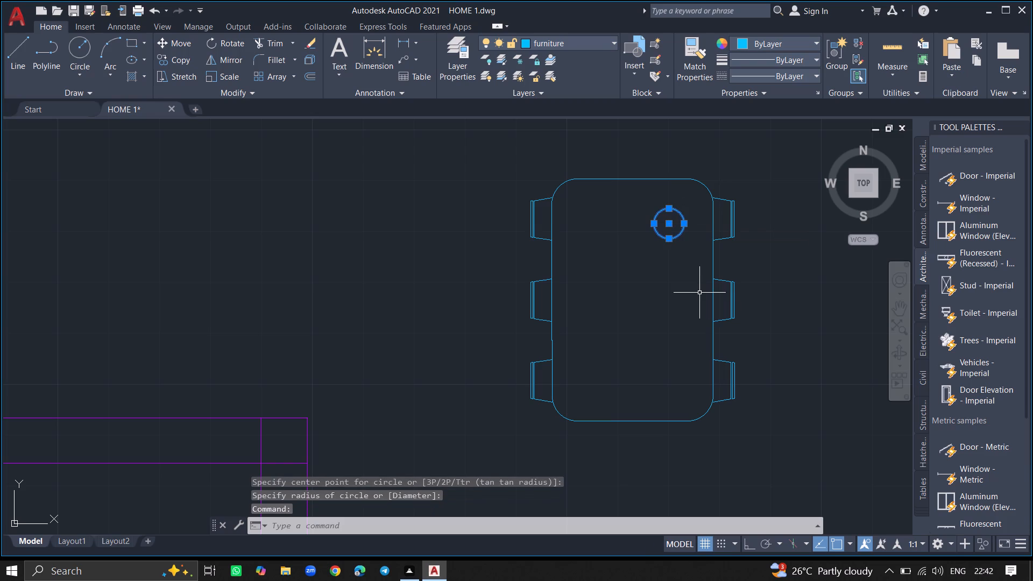
type("COPY")
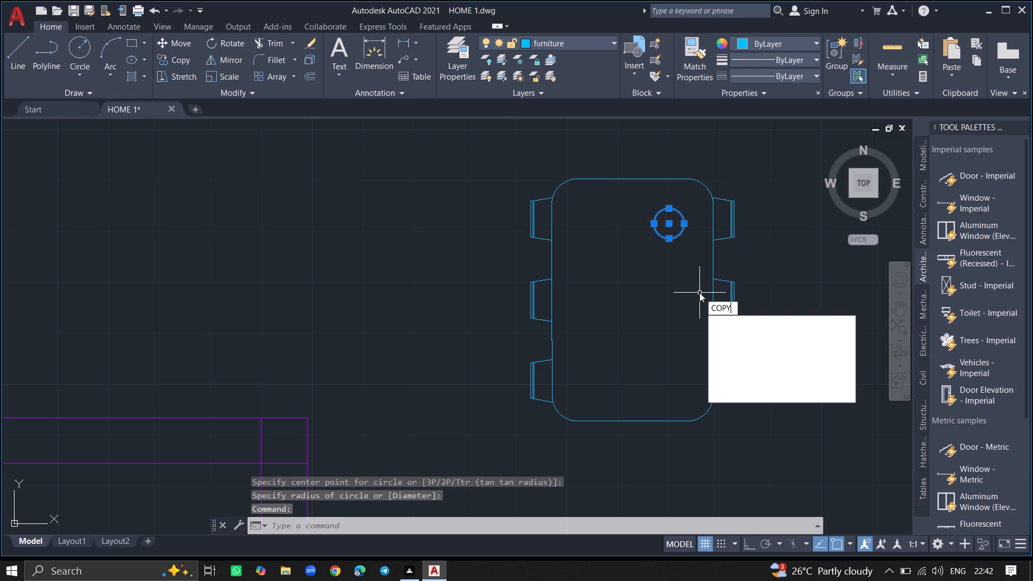
key("Return")
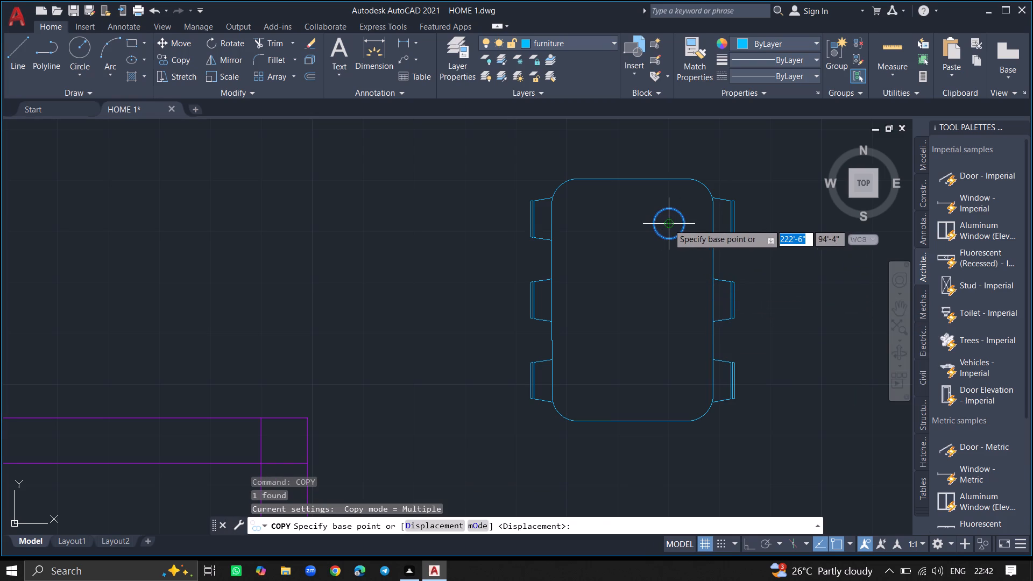
left_click(668, 224)
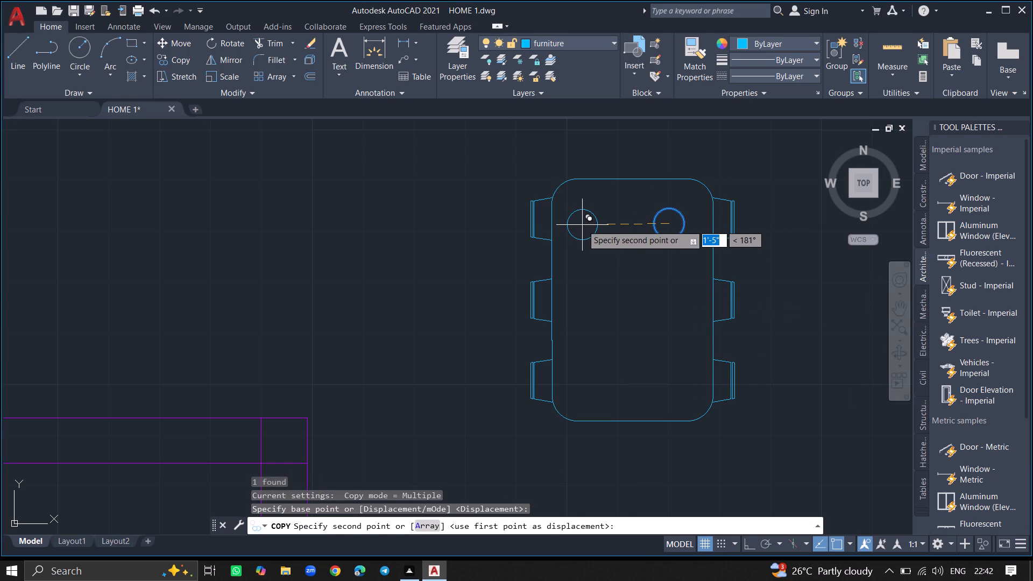
left_click(582, 225)
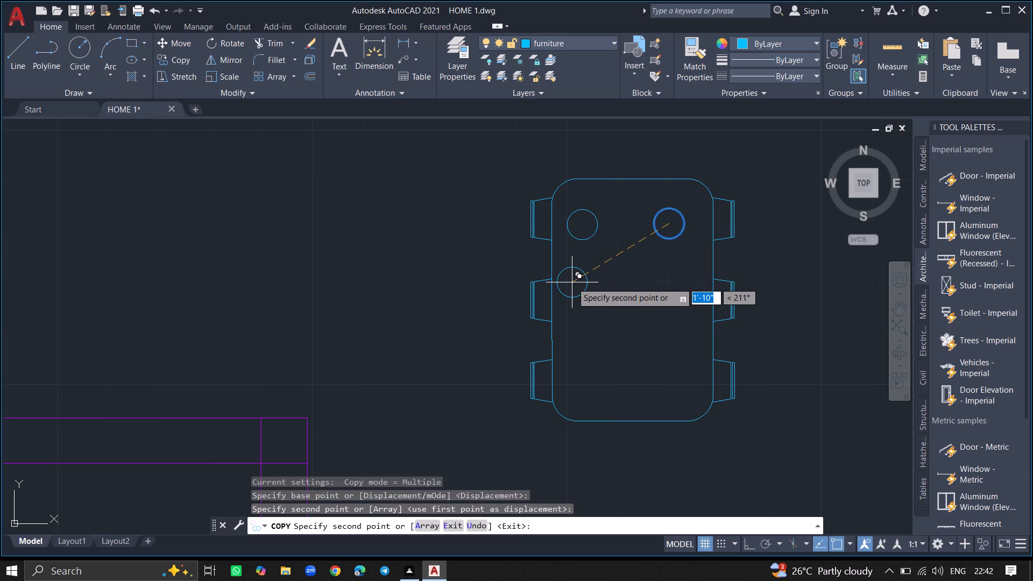
key("F8")
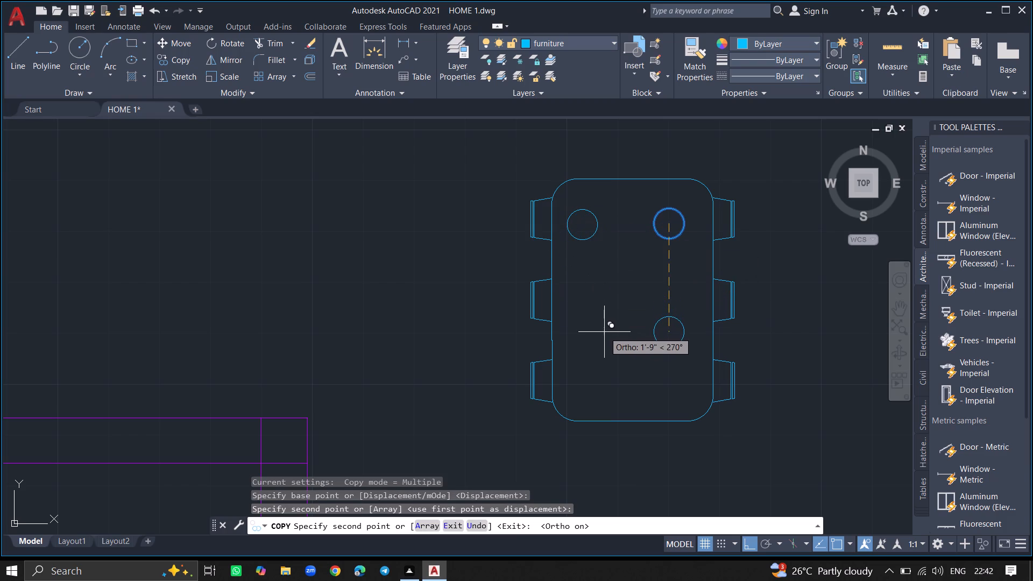
left_click(604, 348)
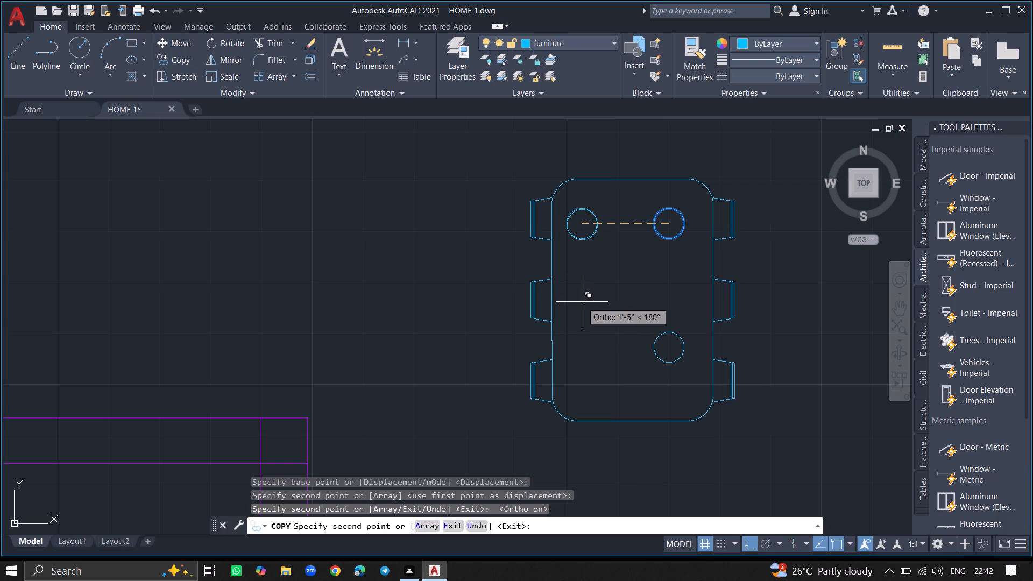
left_click(619, 286)
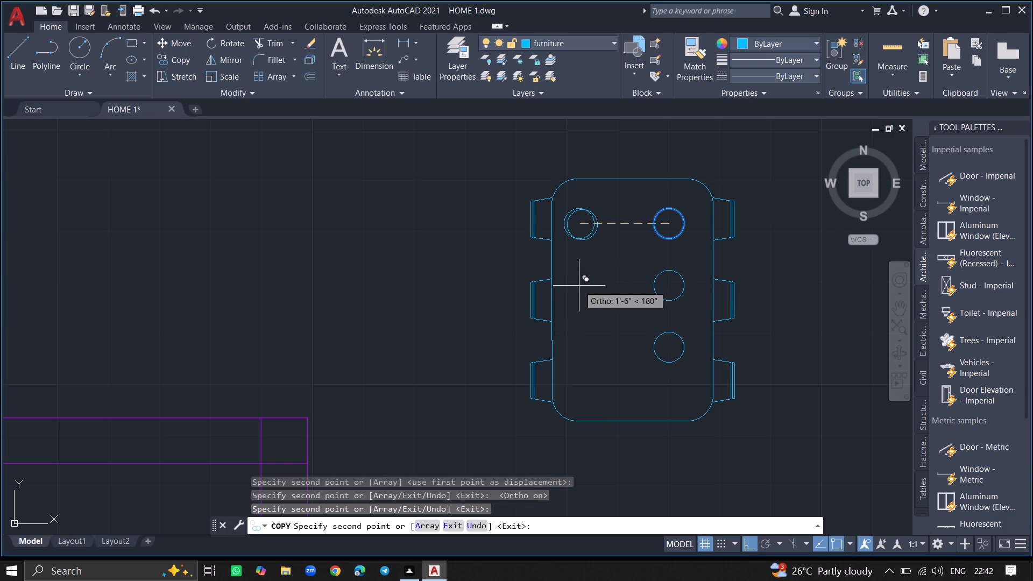
key("F8")
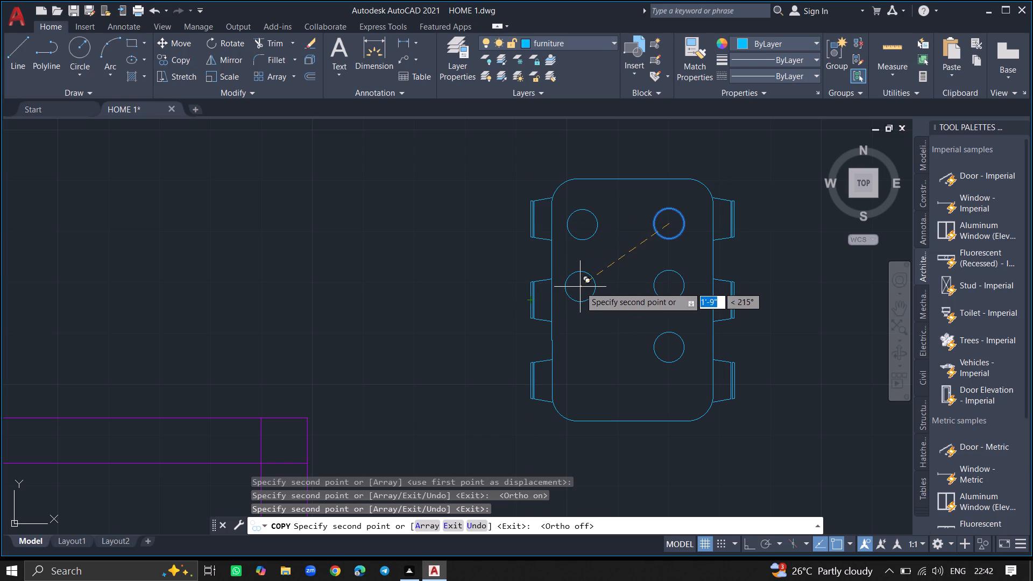
left_click(586, 288)
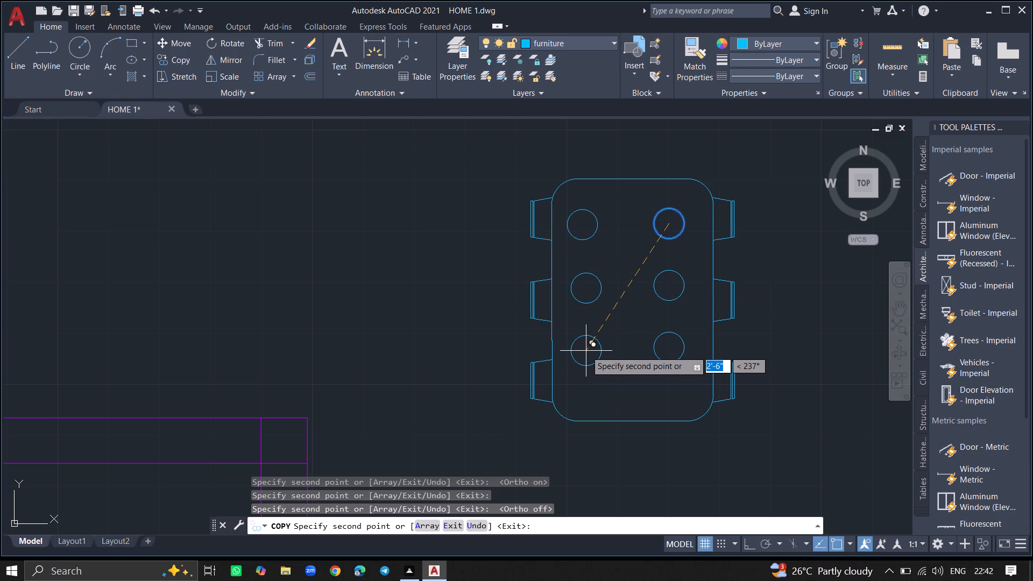
left_click(586, 351)
key("Return")
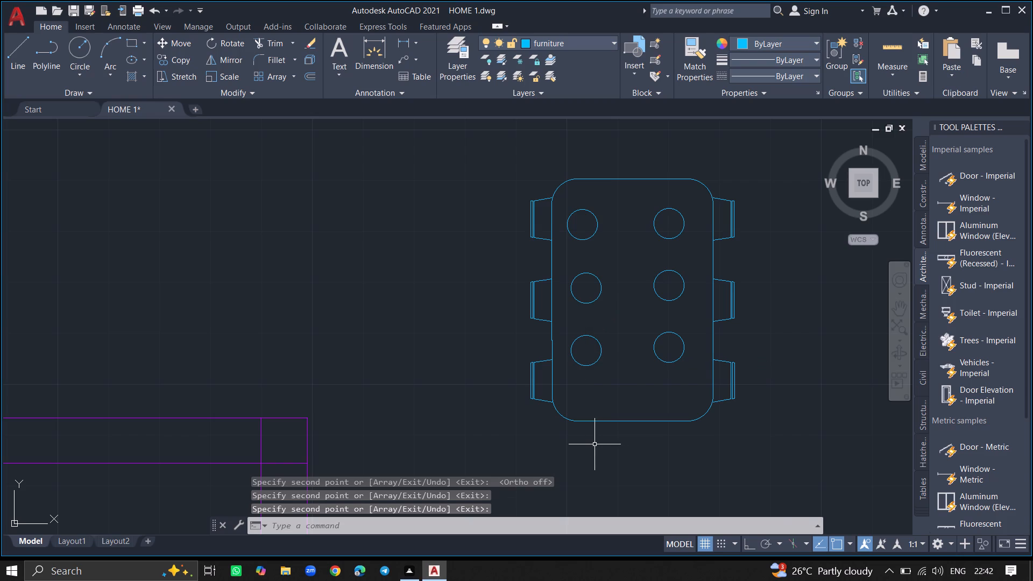
Copy the bed in the upper middle bedroom about 19'-5" horizontally into the upper-right bedroom.
scroll(595, 444, "down", 2, "ctrl")
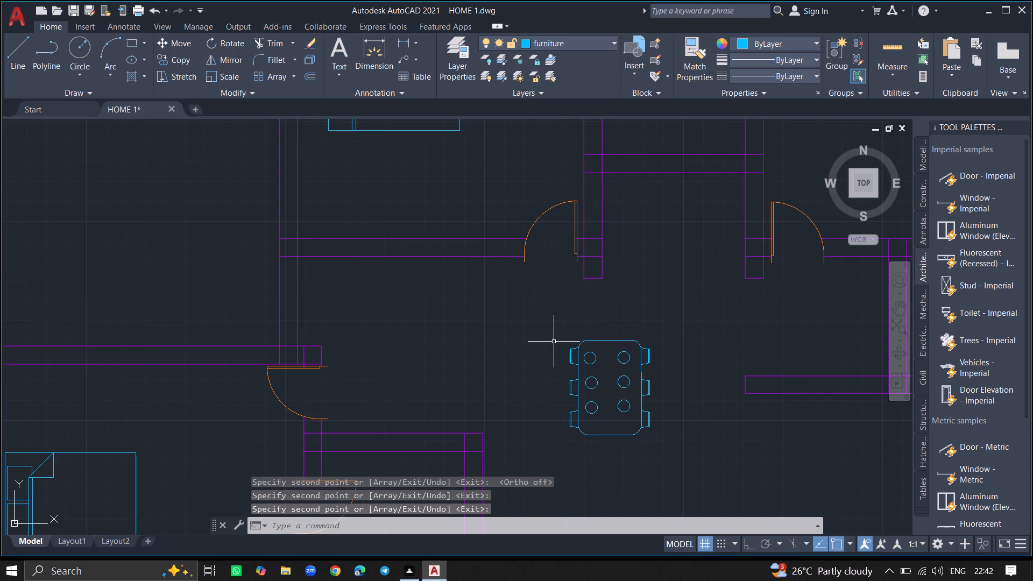
scroll(604, 374, "down", 4, "ctrl")
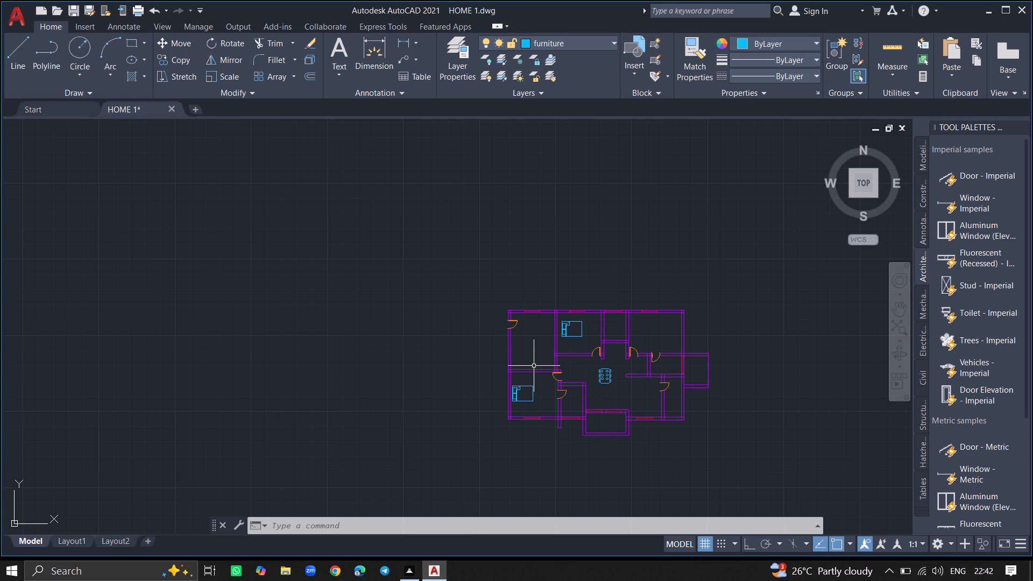
left_click(563, 331)
type("COPY")
key("Return")
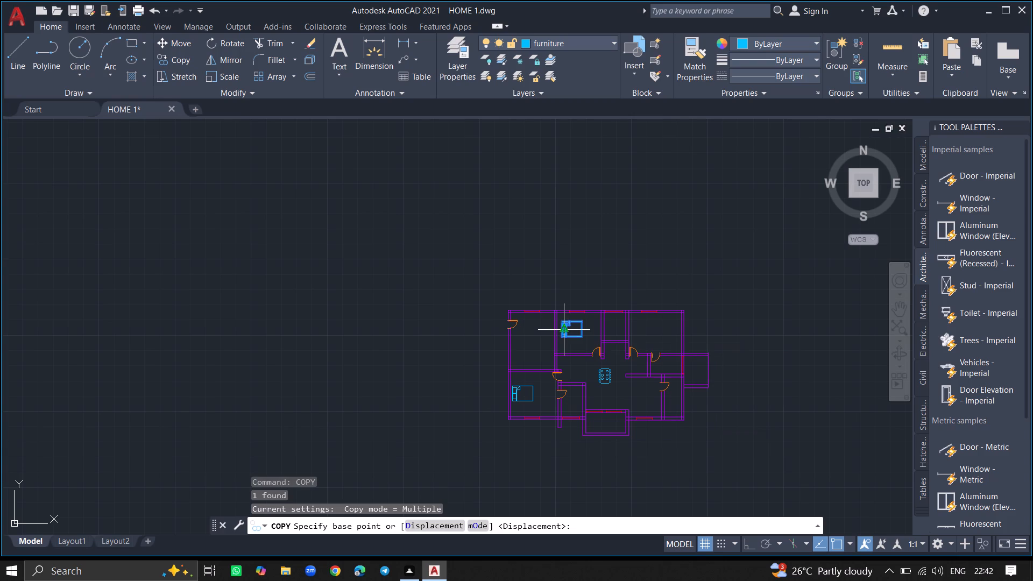
left_click(563, 331)
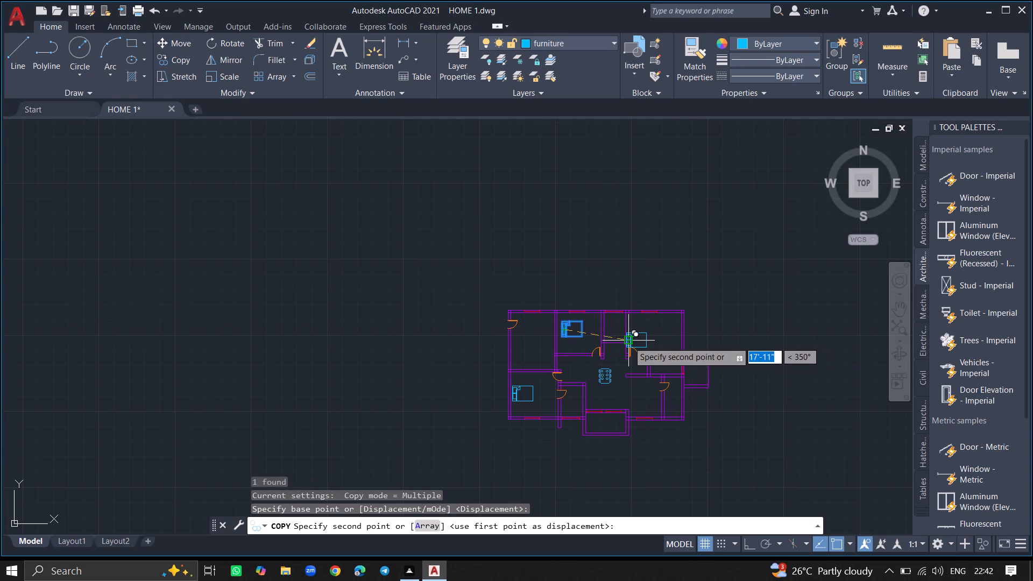
scroll(628, 342, "up", 6, "ctrl")
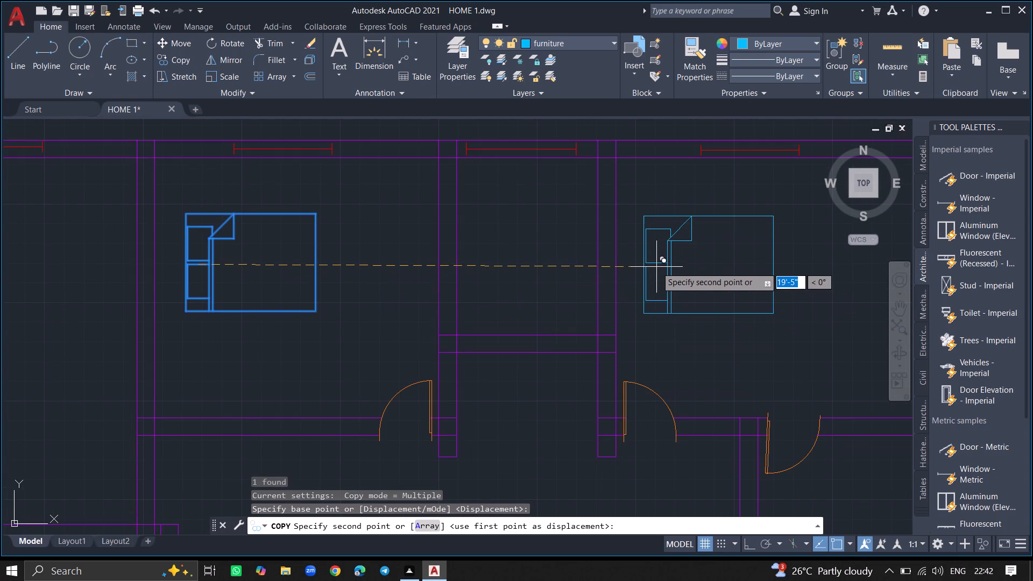
left_click(656, 267)
key("Escape")
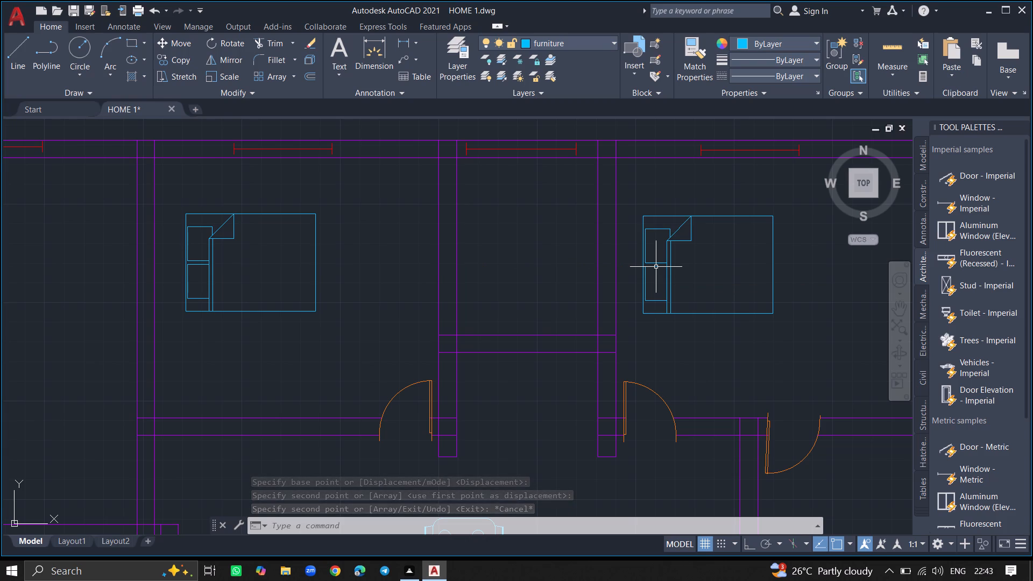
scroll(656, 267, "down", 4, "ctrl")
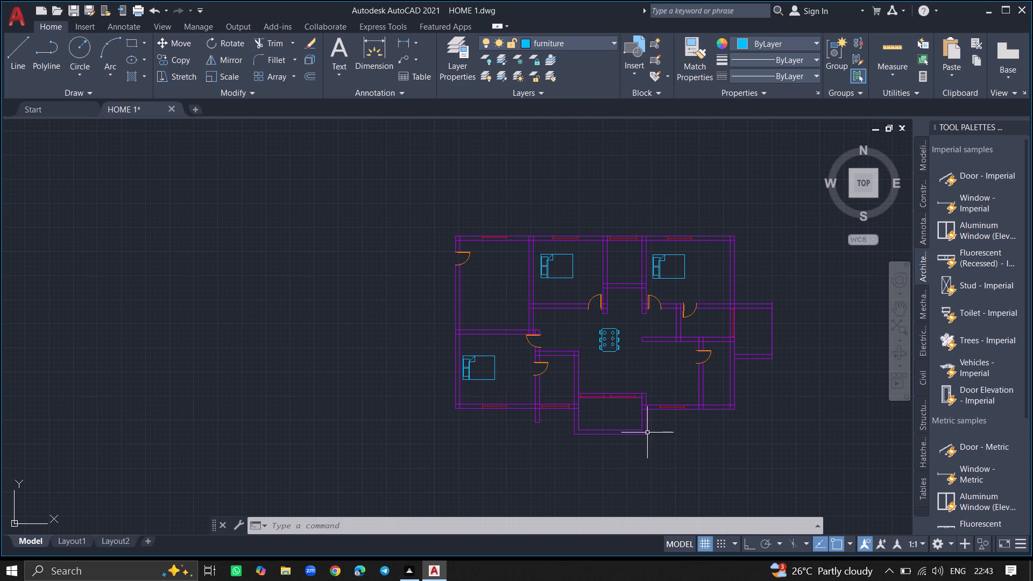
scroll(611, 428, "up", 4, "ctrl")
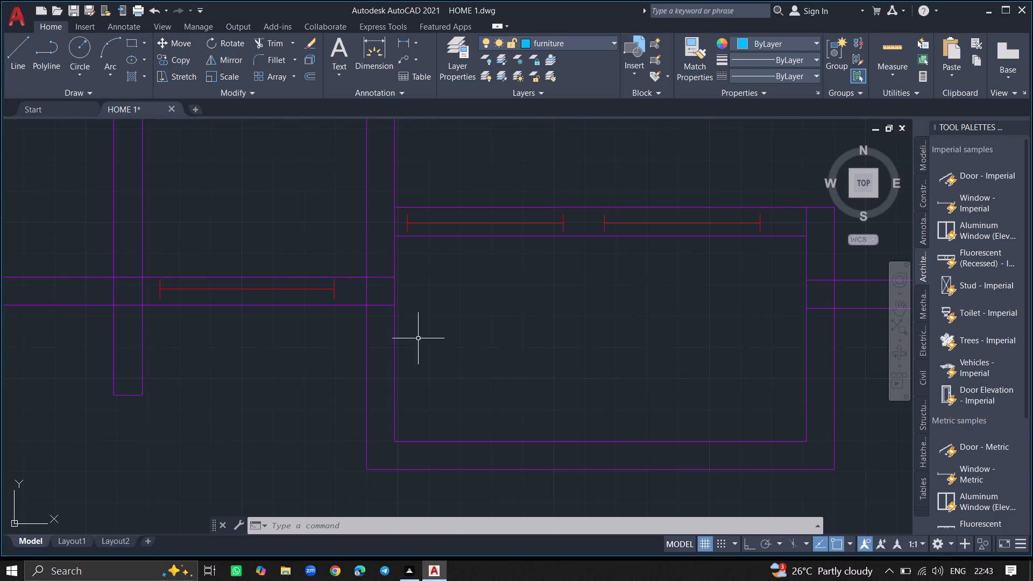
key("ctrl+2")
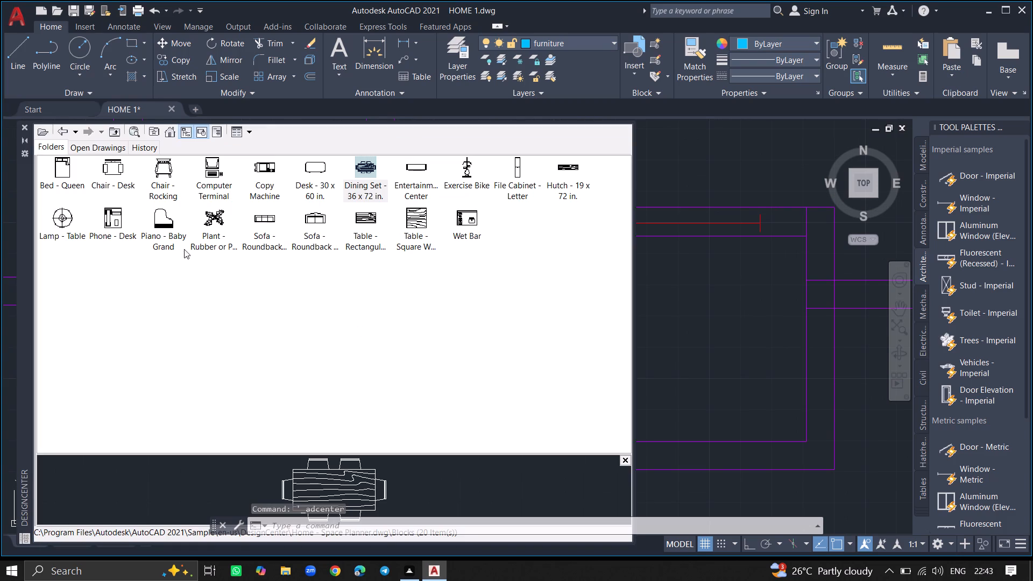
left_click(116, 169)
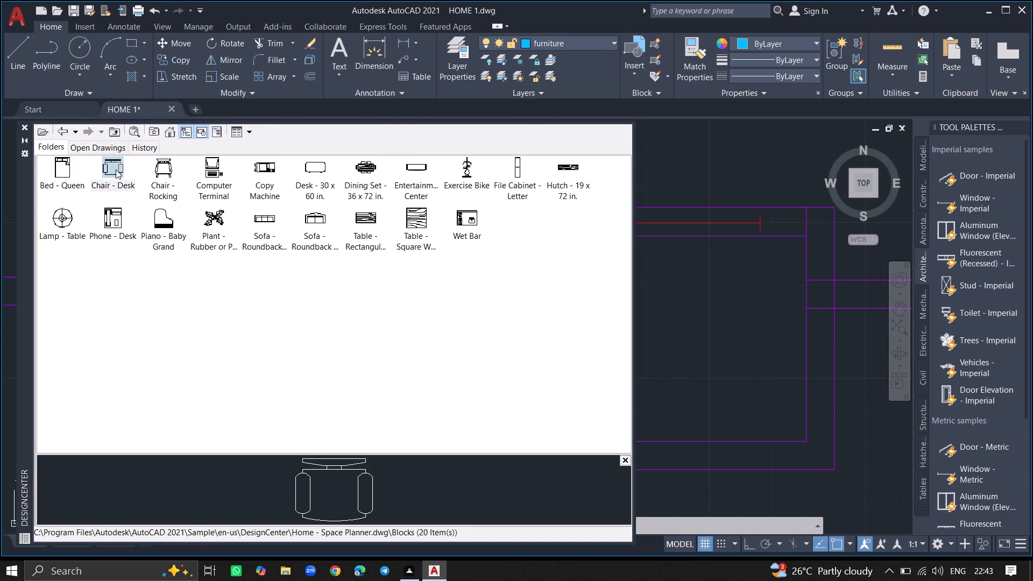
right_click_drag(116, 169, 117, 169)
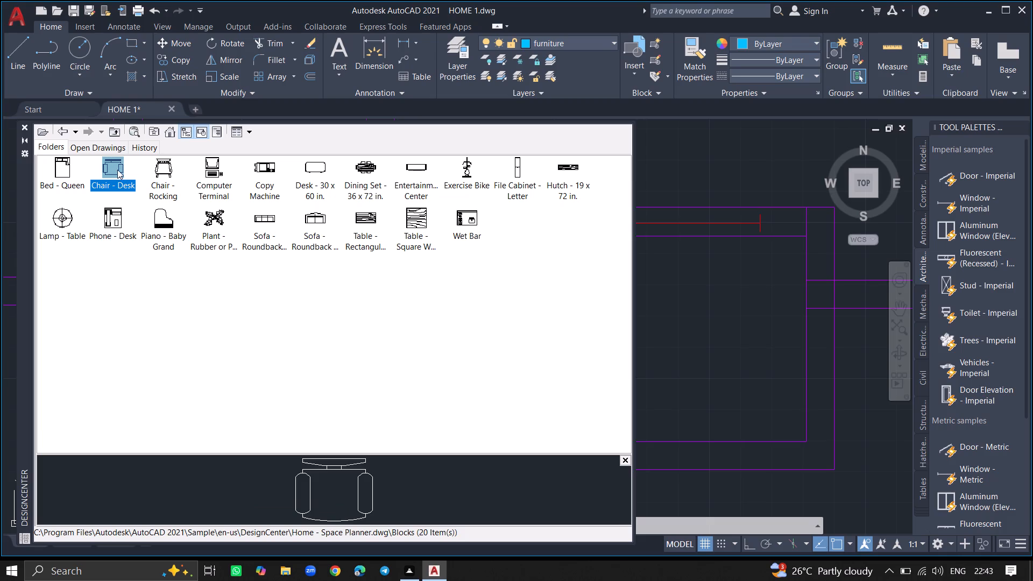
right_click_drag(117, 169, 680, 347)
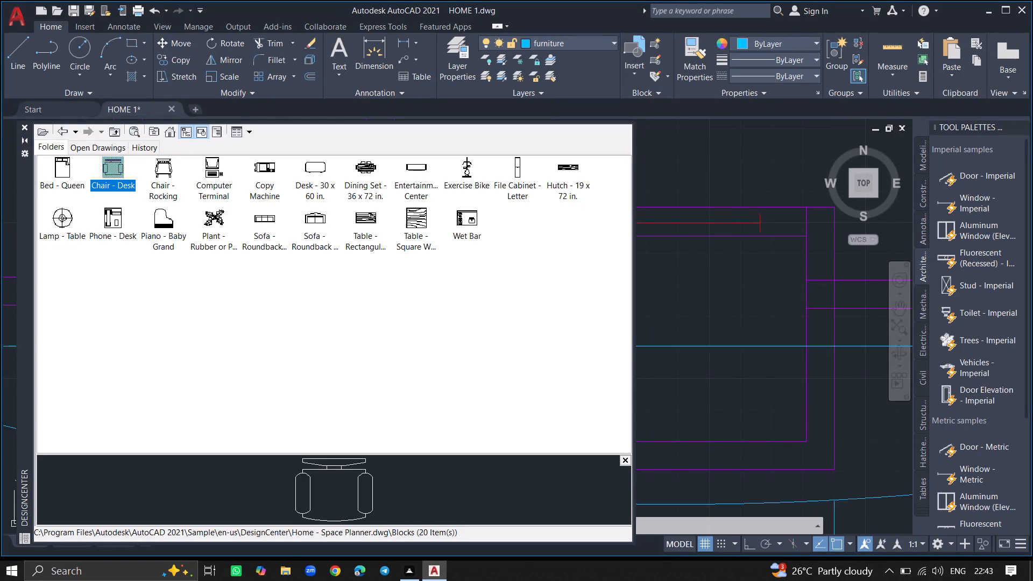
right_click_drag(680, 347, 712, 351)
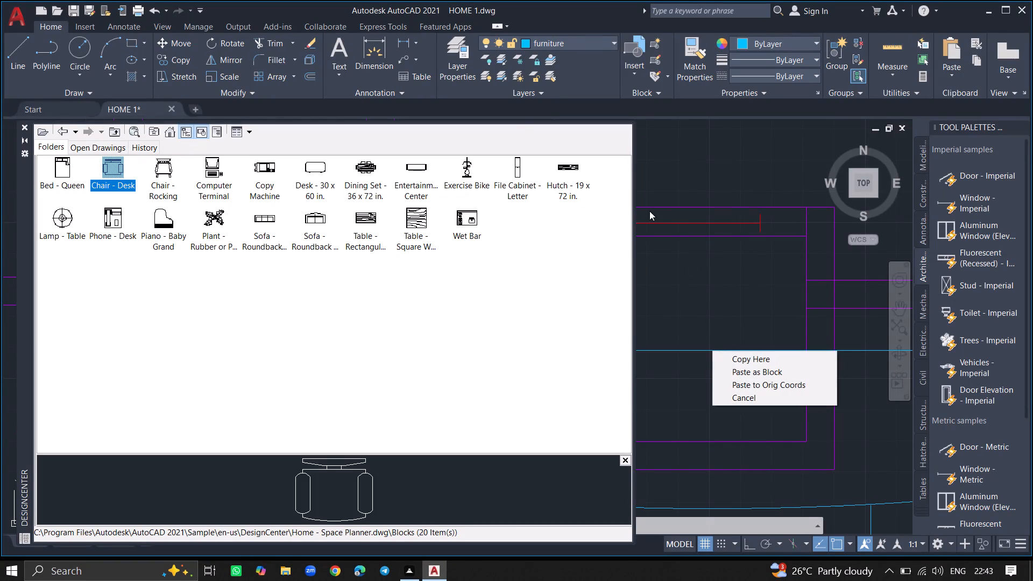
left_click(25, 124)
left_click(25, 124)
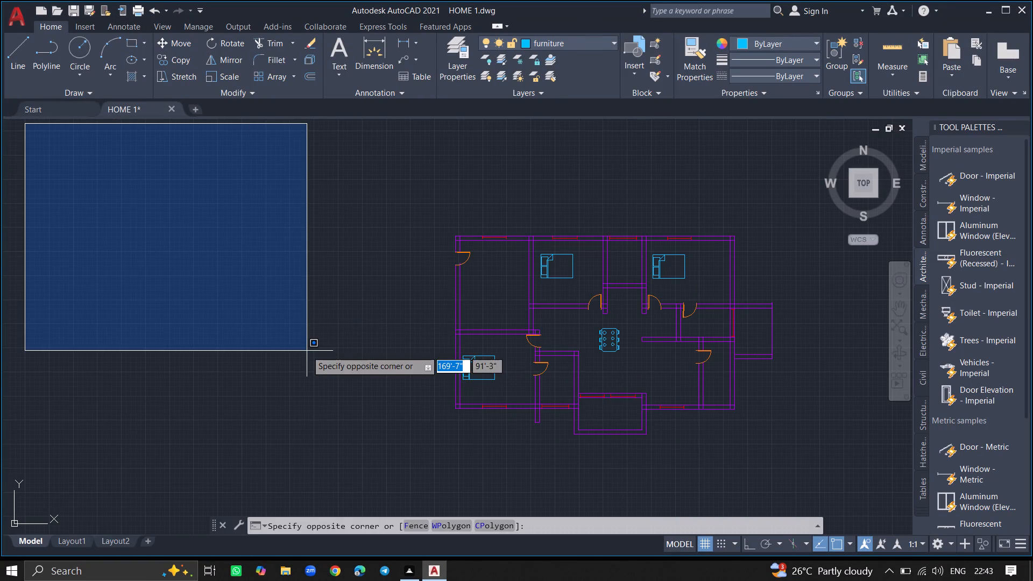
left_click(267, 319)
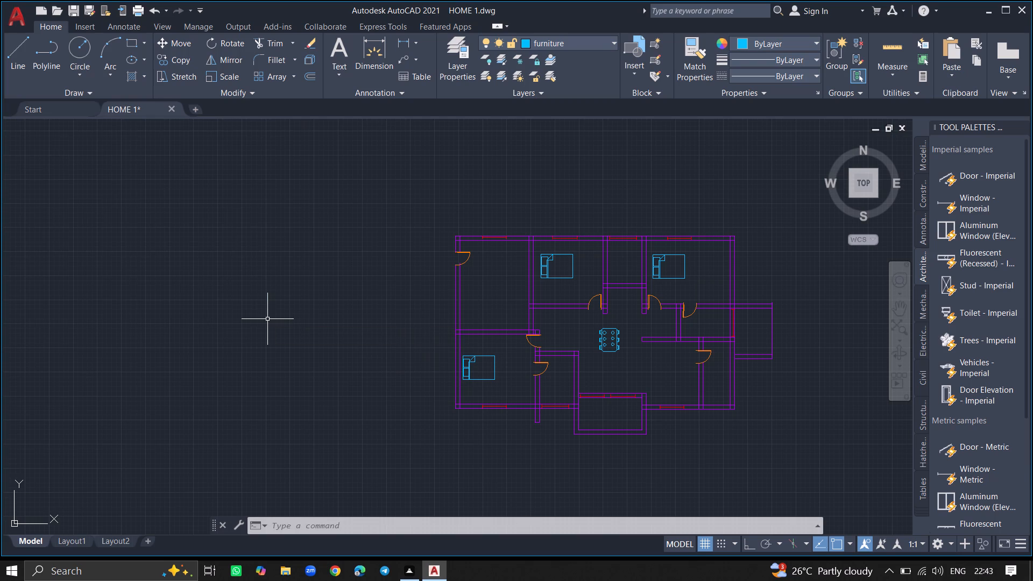
Insert the Chair - Desk block from DesignCenter's Home - Space Planner blocks over the lower part of the plan.
key("ctrl+2")
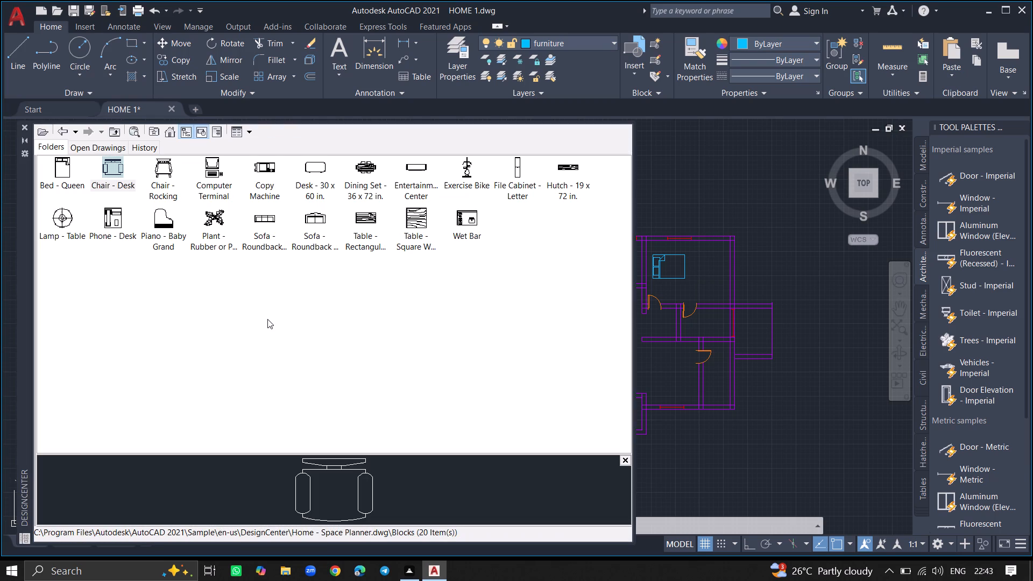
left_click(118, 178)
left_click_drag(118, 178, 306, 242)
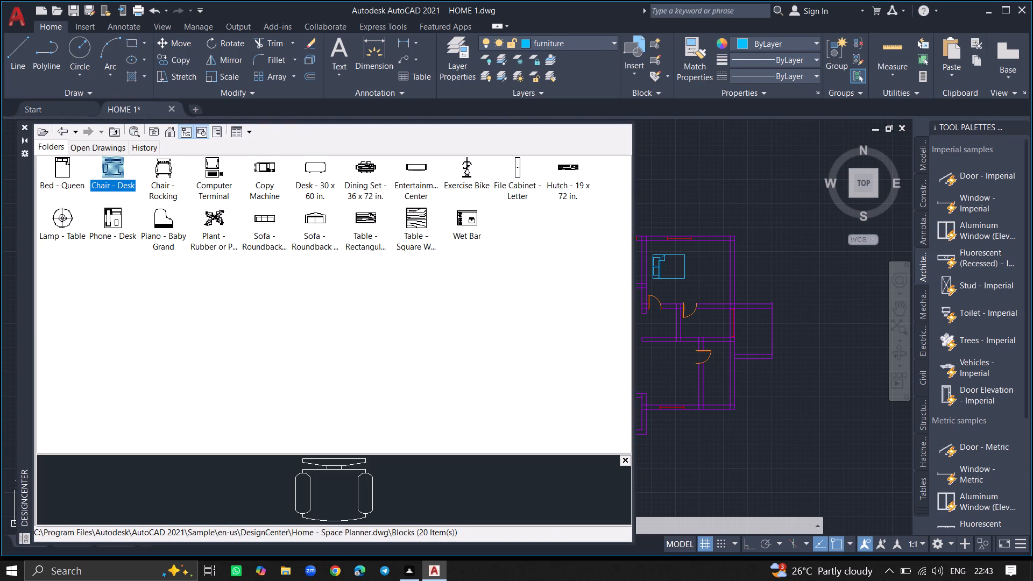
left_click_drag(306, 242, 678, 340)
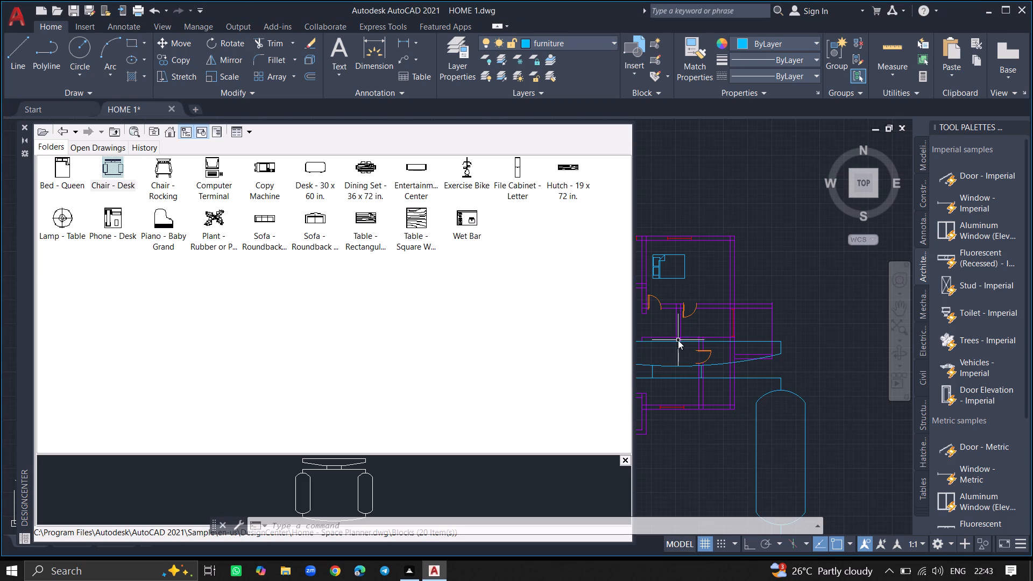
left_click(24, 127)
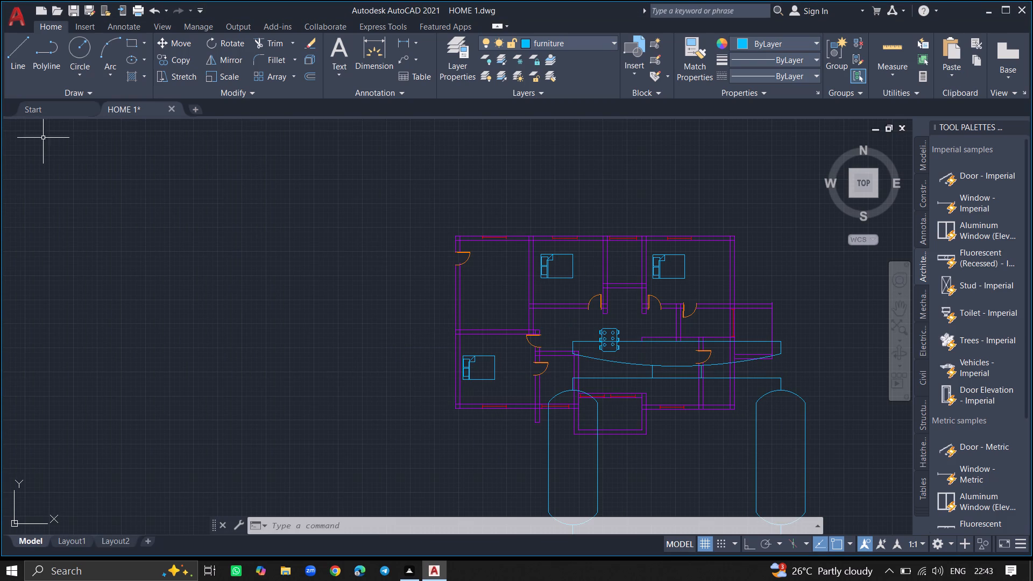
Scale the oversized desk chair down freehand from a point on its armrest edge to fit inside the front porch.
left_click(598, 419)
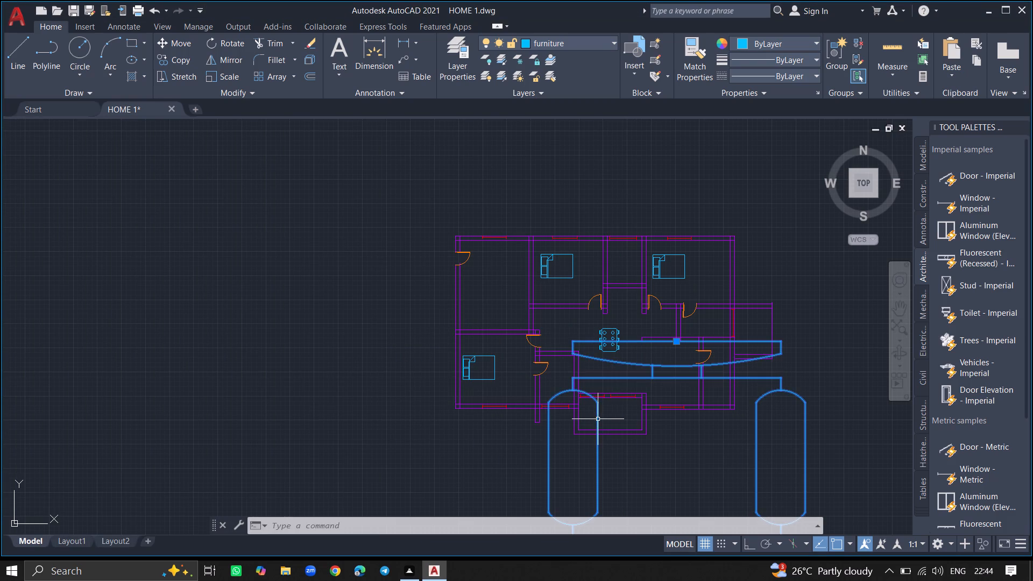
scroll(598, 419, "up", 5, "ctrl")
type("SC")
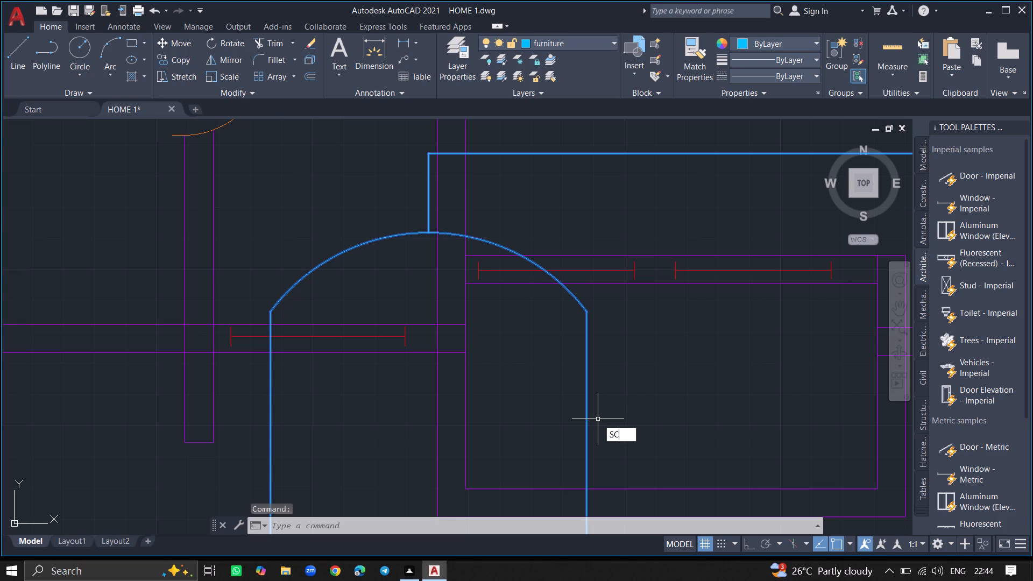
key("Return")
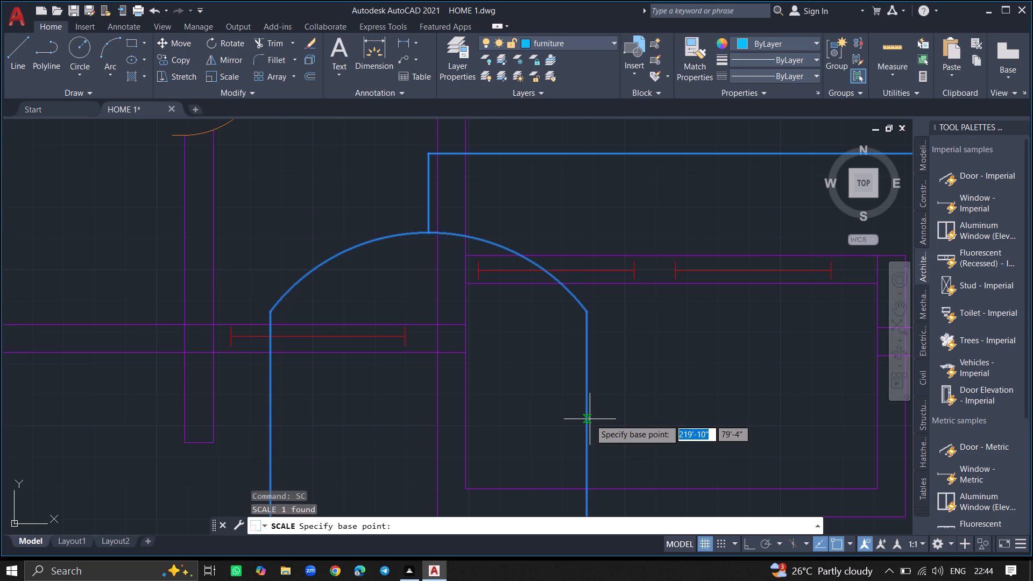
left_click(590, 419)
left_click(590, 389)
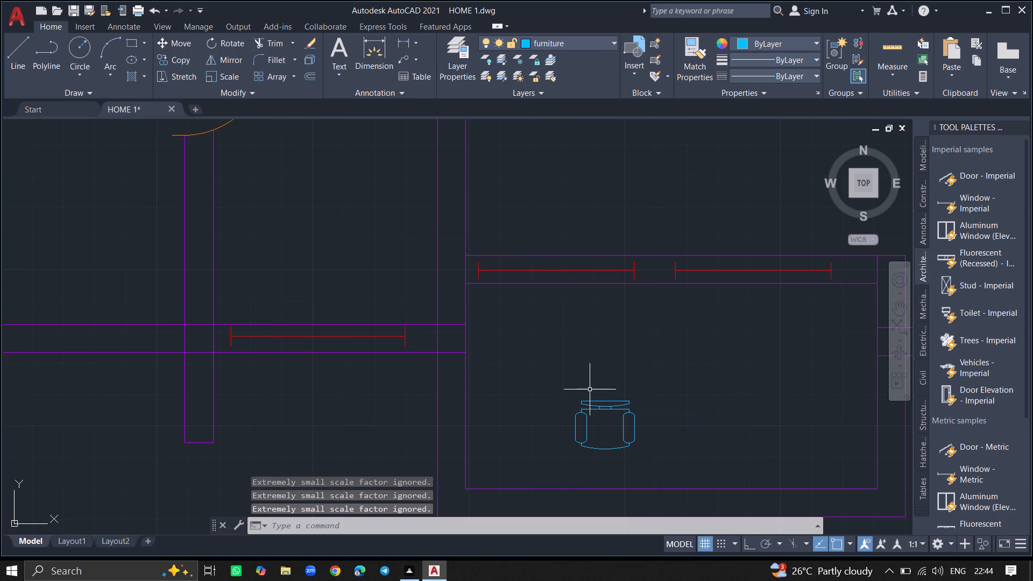
Move the desk chair from its backrest into the porch's upper-left area, just below the window wall.
left_click(590, 401)
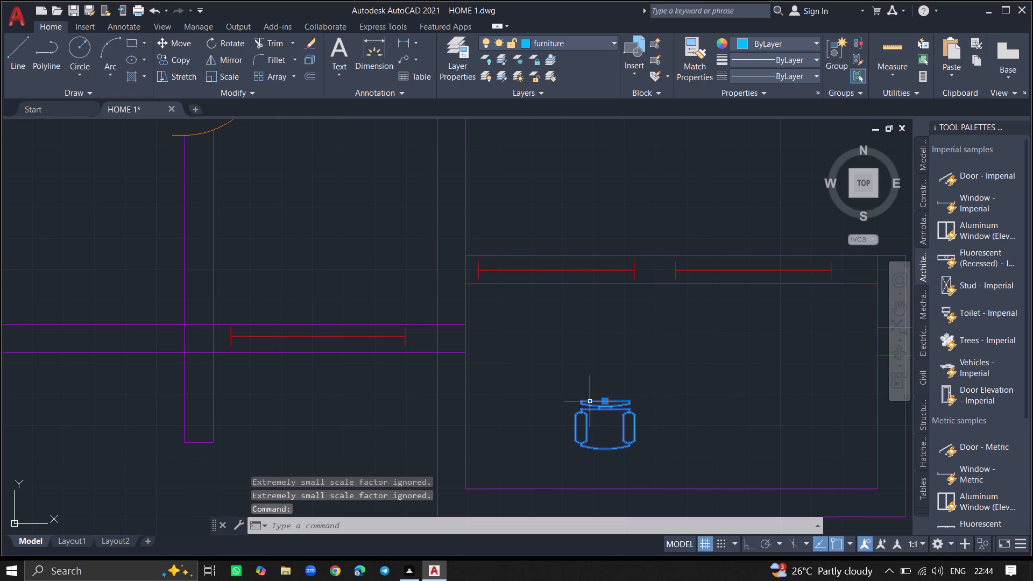
type("MO")
type("VE")
key("Return")
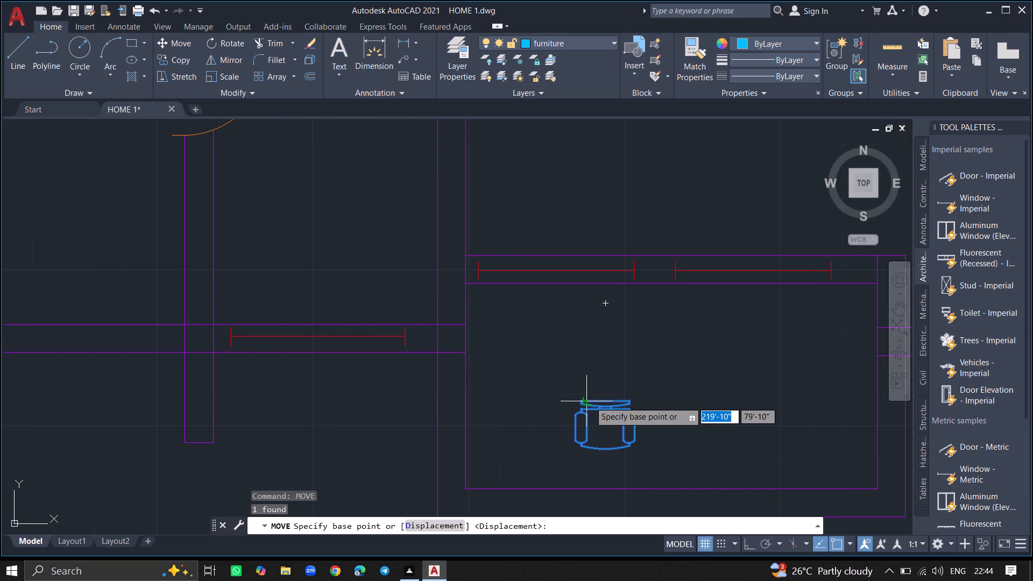
left_click(590, 401)
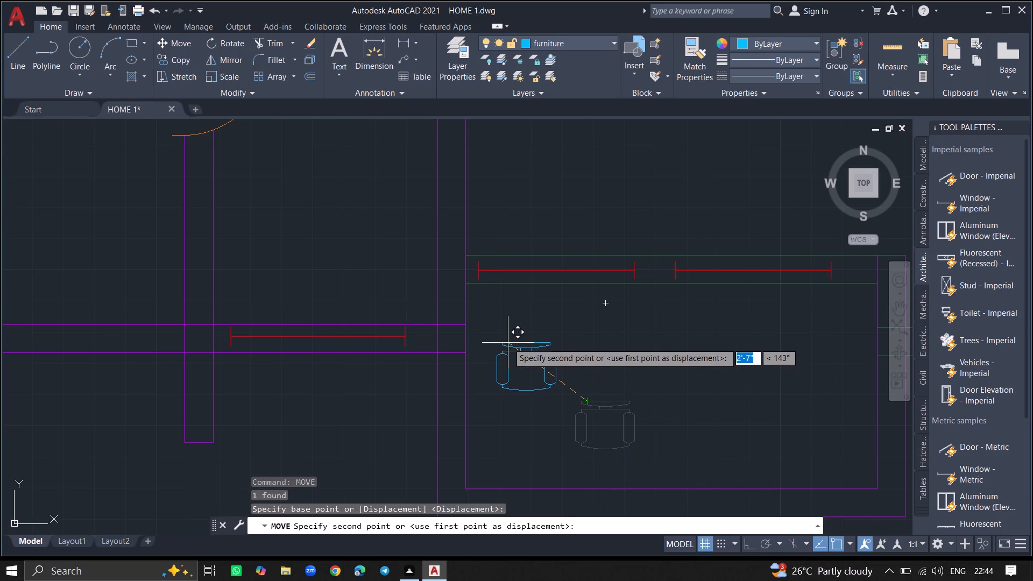
left_click(508, 329)
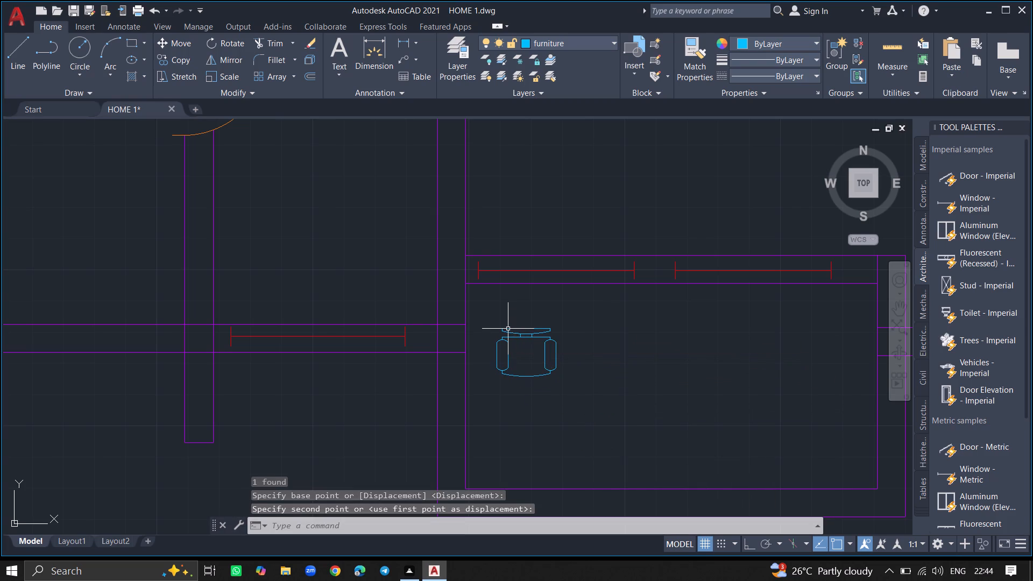
Rotate the desk chair freehand about its backrest so it sits diagonally, facing the porch's lower-right corner.
left_click(508, 329)
type("RO")
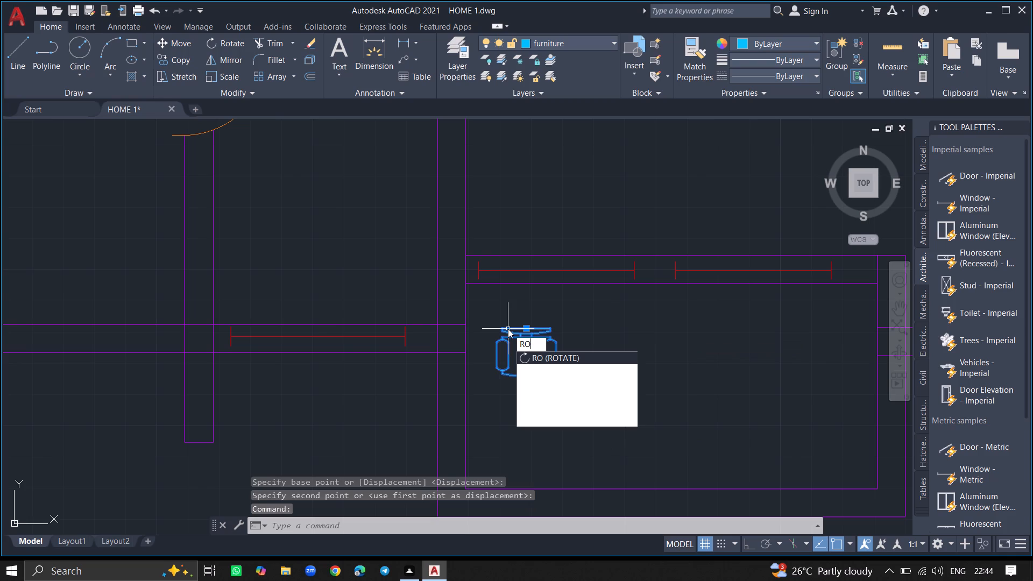
left_click(525, 355)
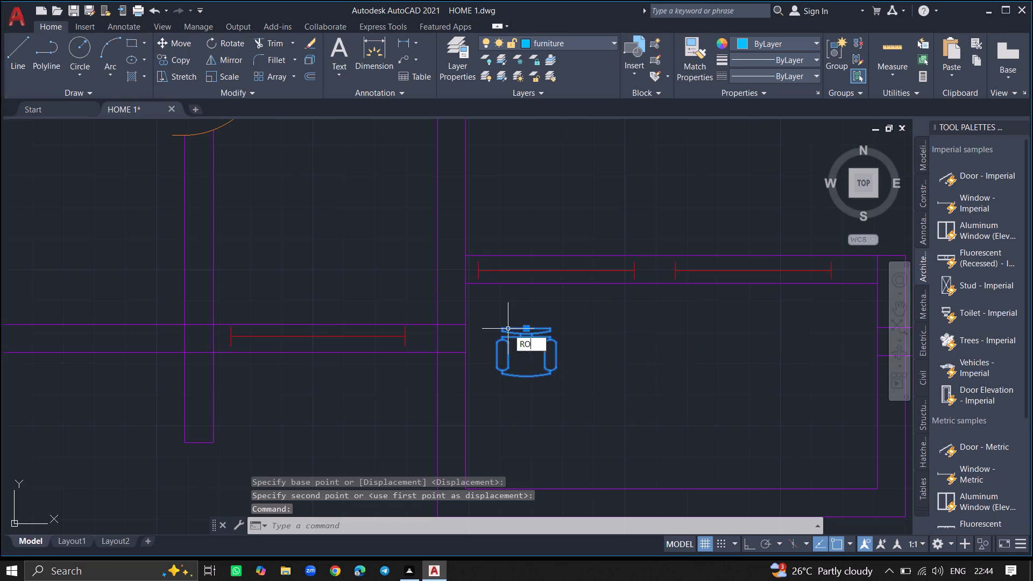
left_click(522, 330)
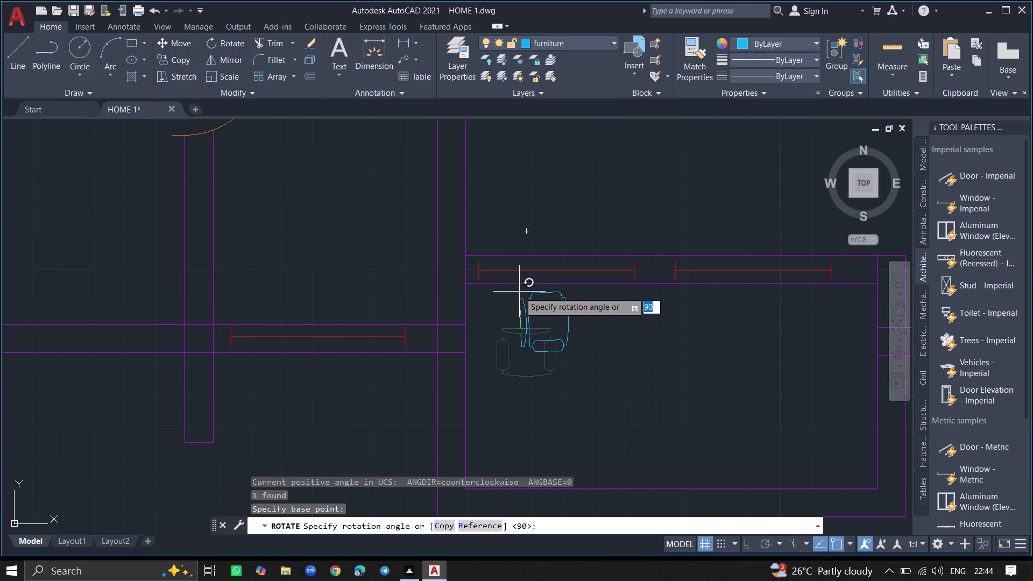
left_click(558, 277)
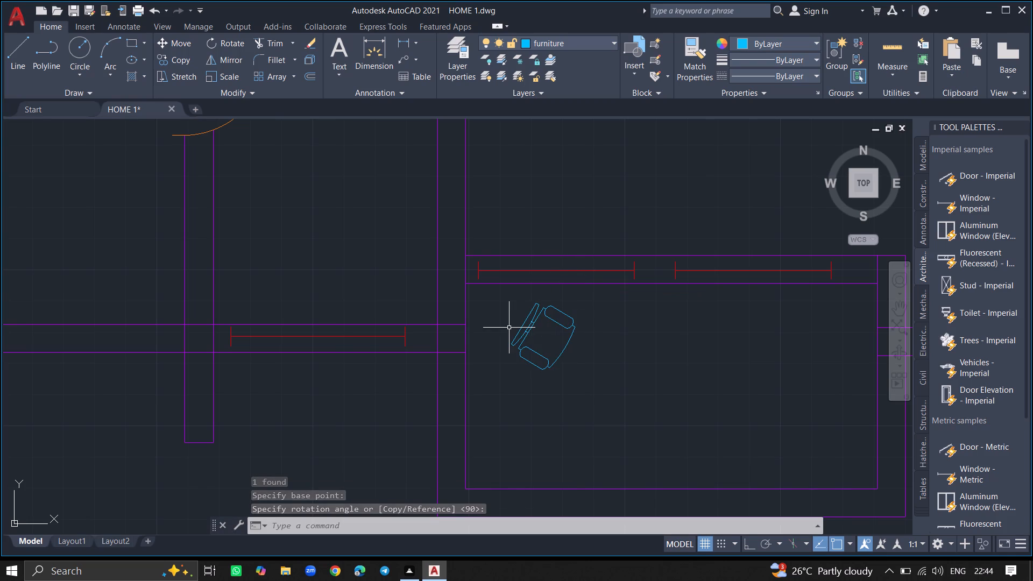
Copy the desk chair from its backrest about 5'-10" to the right inside the front porch.
left_click(598, 293)
left_click(505, 369)
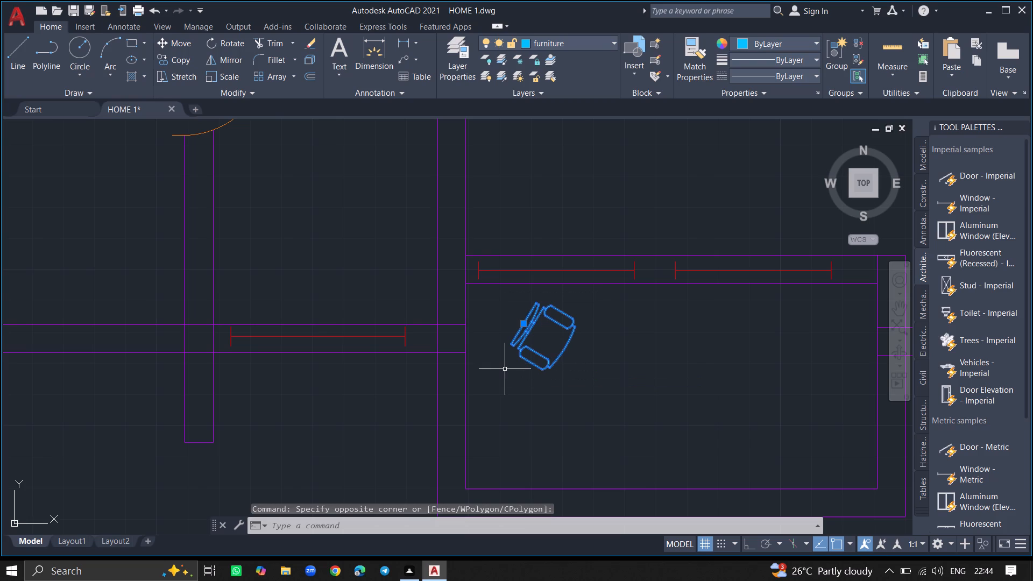
type("COPY")
key("Return")
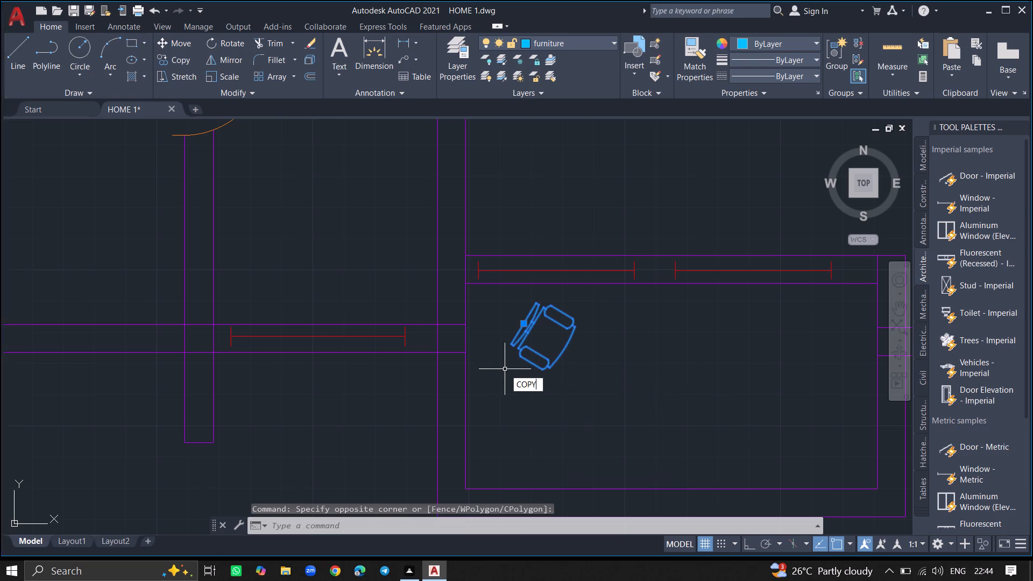
left_click(530, 325)
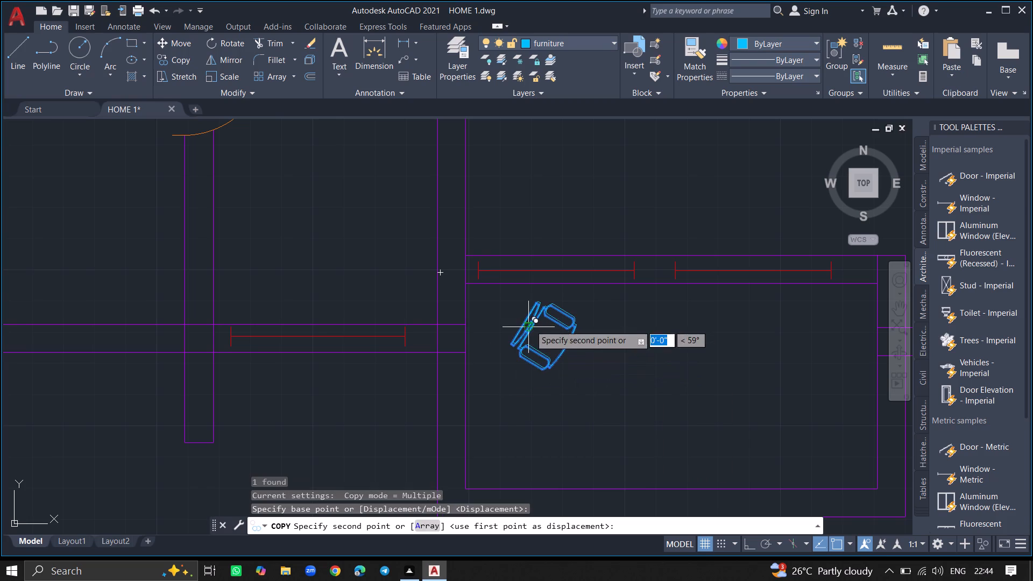
left_click(747, 335)
key("Escape")
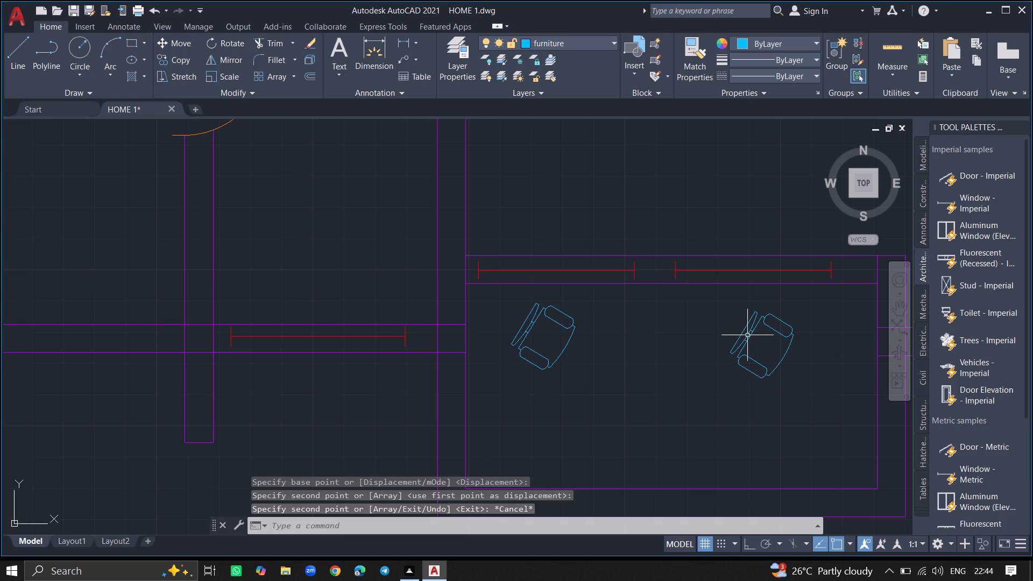
Rotate the copied desk chair freehand about its backrest so it sits diagonally, facing the porch's lower-left corner.
left_click(747, 335)
type("ROTA")
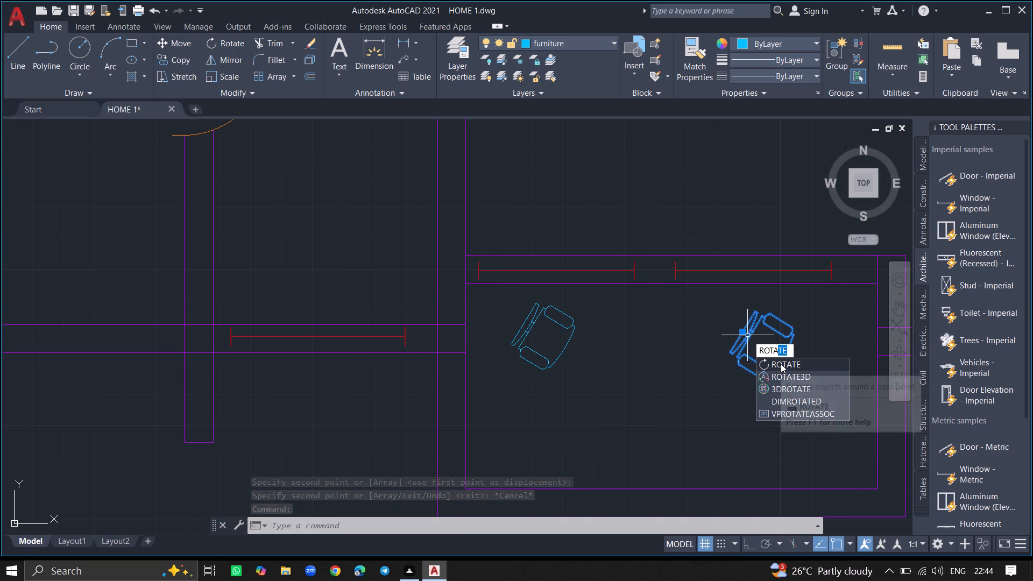
left_click(781, 364)
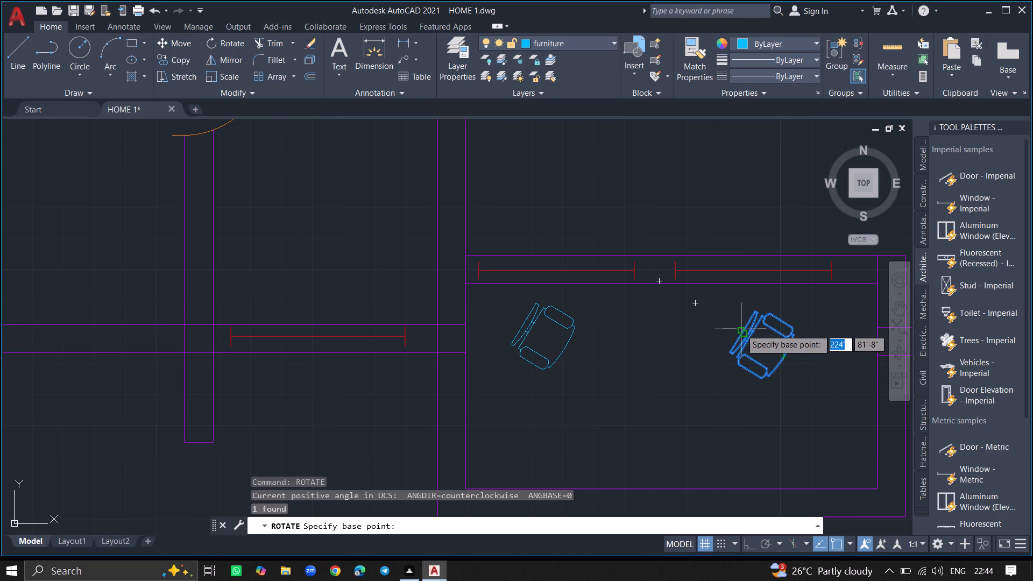
left_click(742, 329)
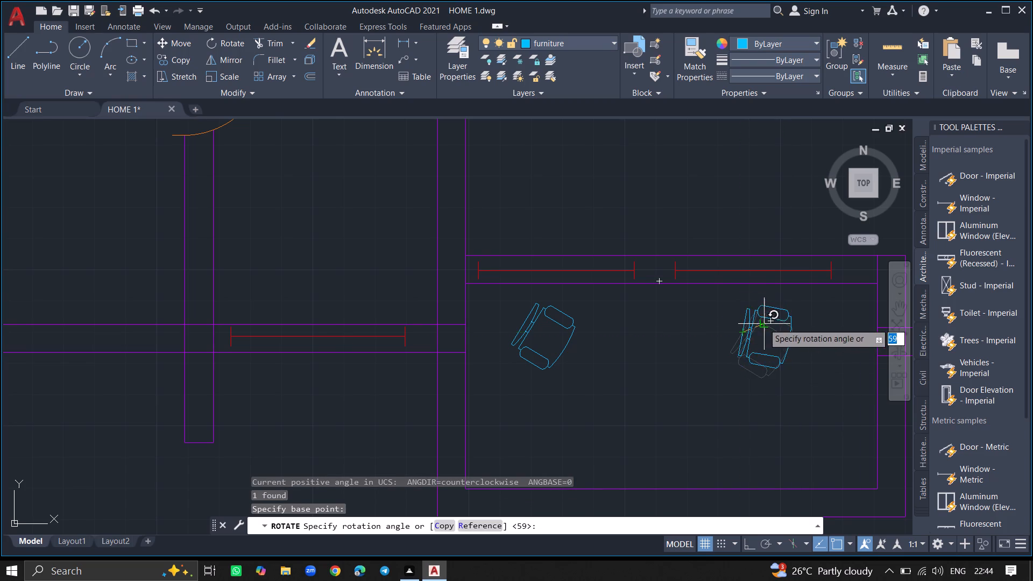
left_click(739, 352)
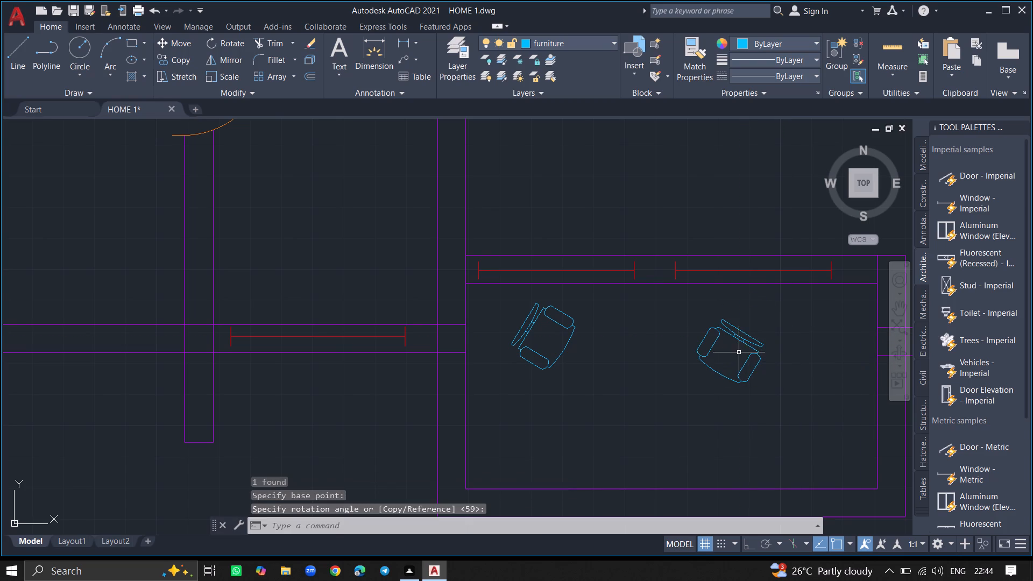
Open the Blocks collection of House Designer.dwg from the en-us DesignCenter sample folder in DesignCenter.
scroll(696, 360, "down", 2, "ctrl")
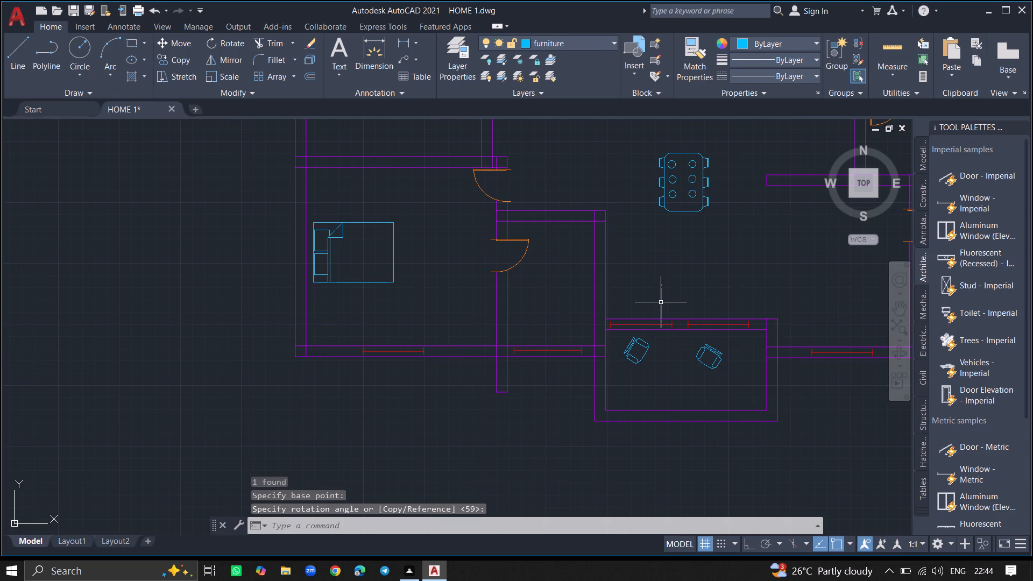
scroll(661, 302, "down", 4, "ctrl")
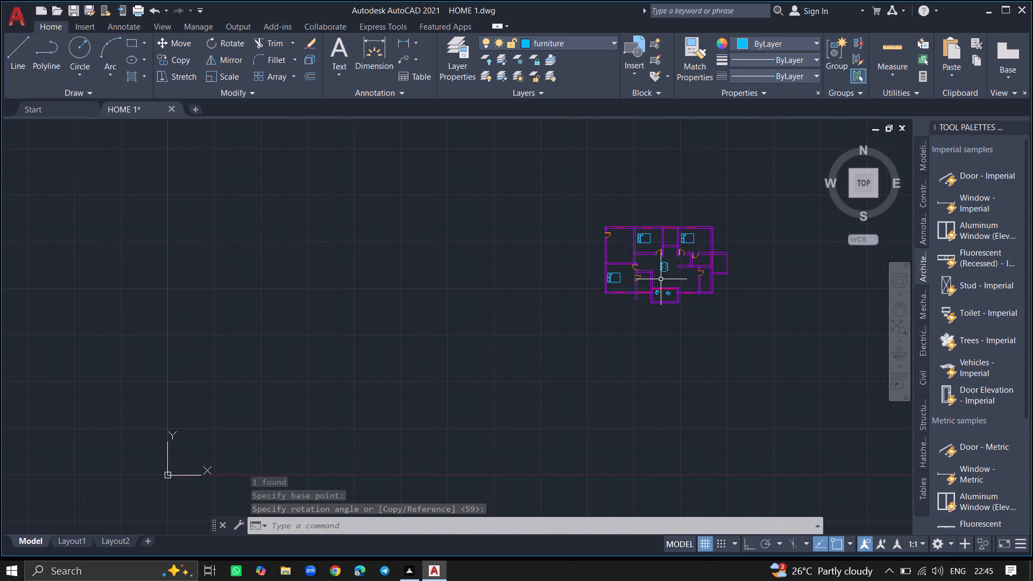
scroll(657, 228, "up", 1, "ctrl")
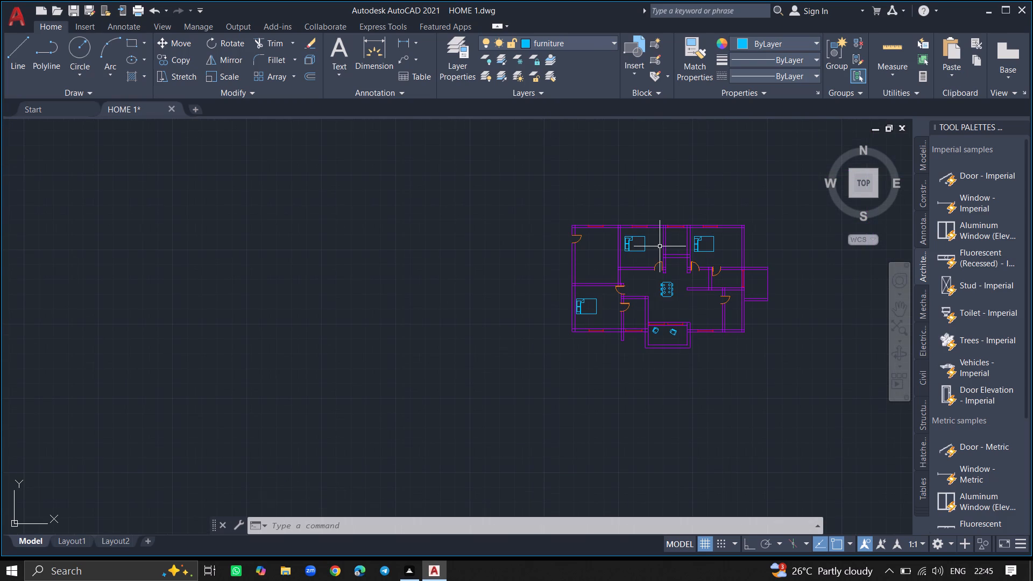
scroll(661, 245, "up", 1, "ctrl")
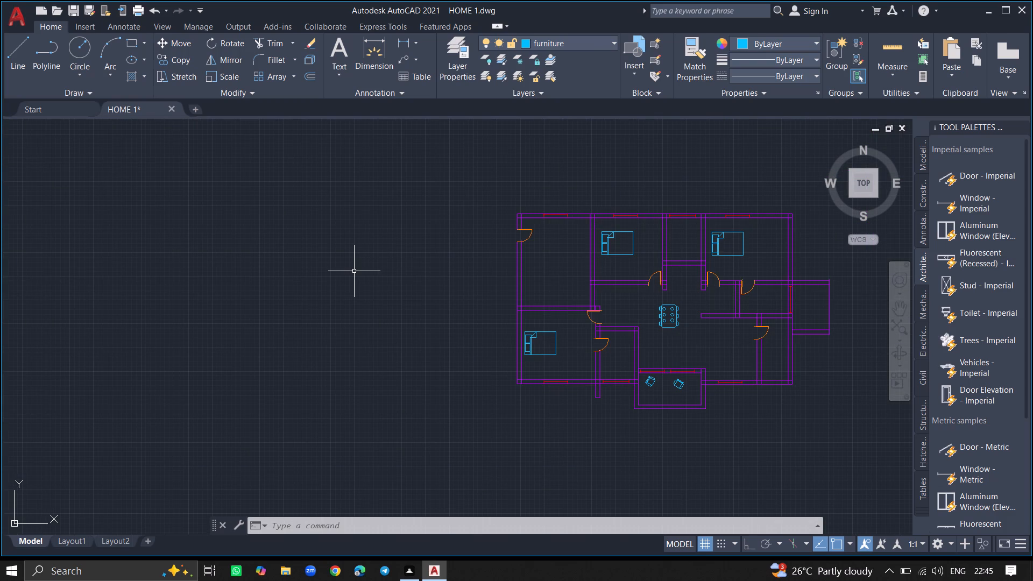
key("ctrl+2")
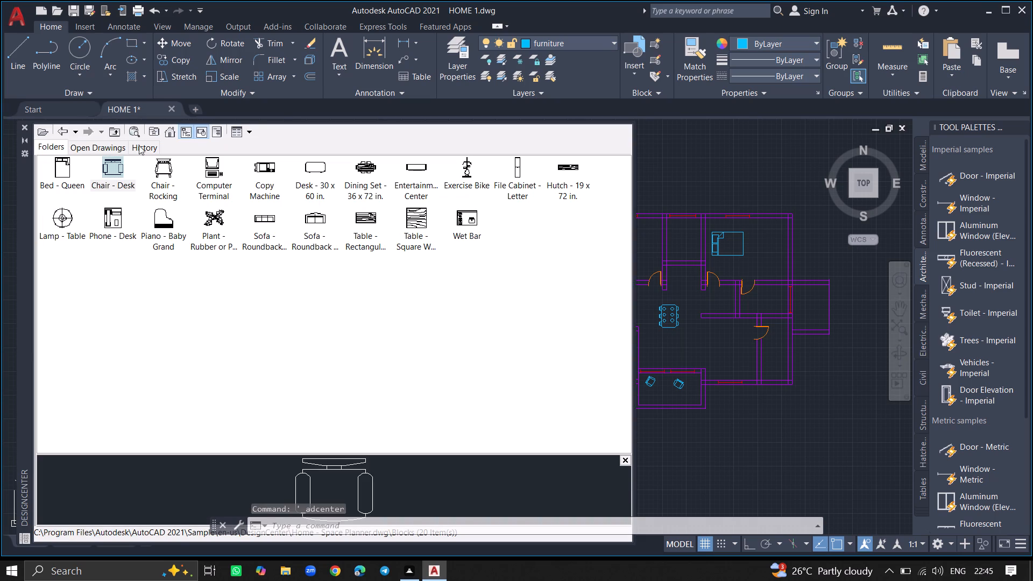
double_click(168, 131)
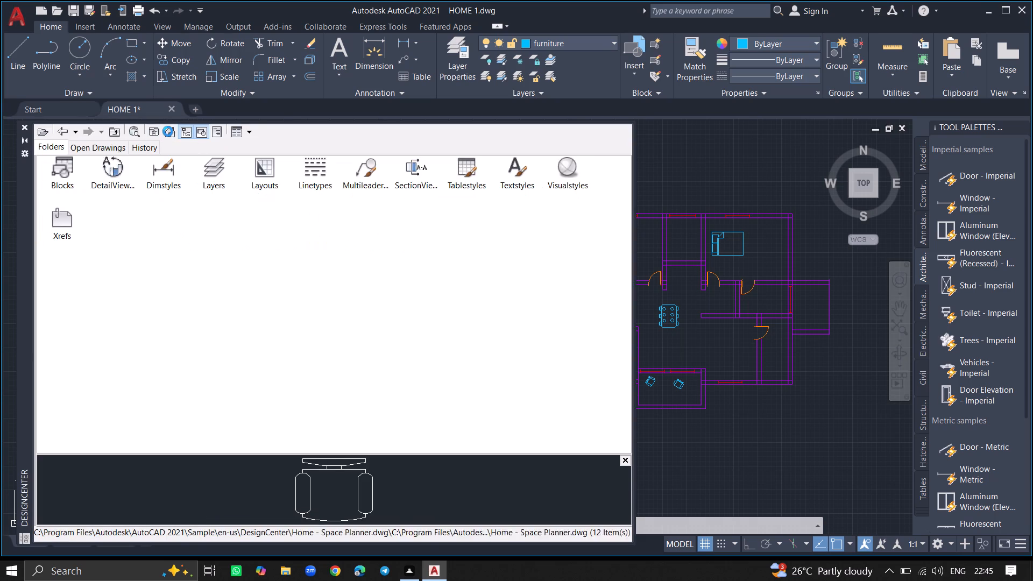
double_click(161, 167)
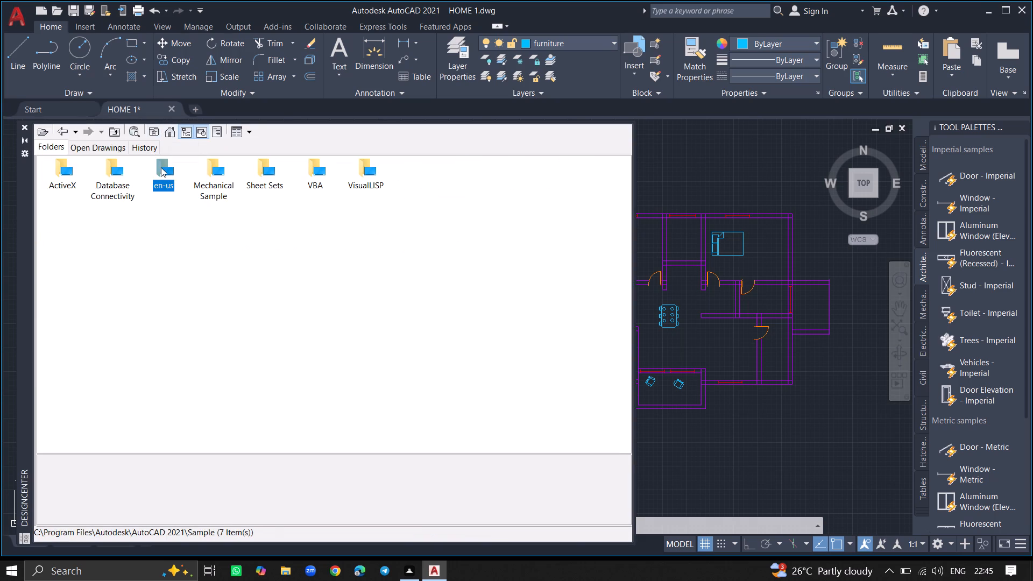
double_click(67, 176)
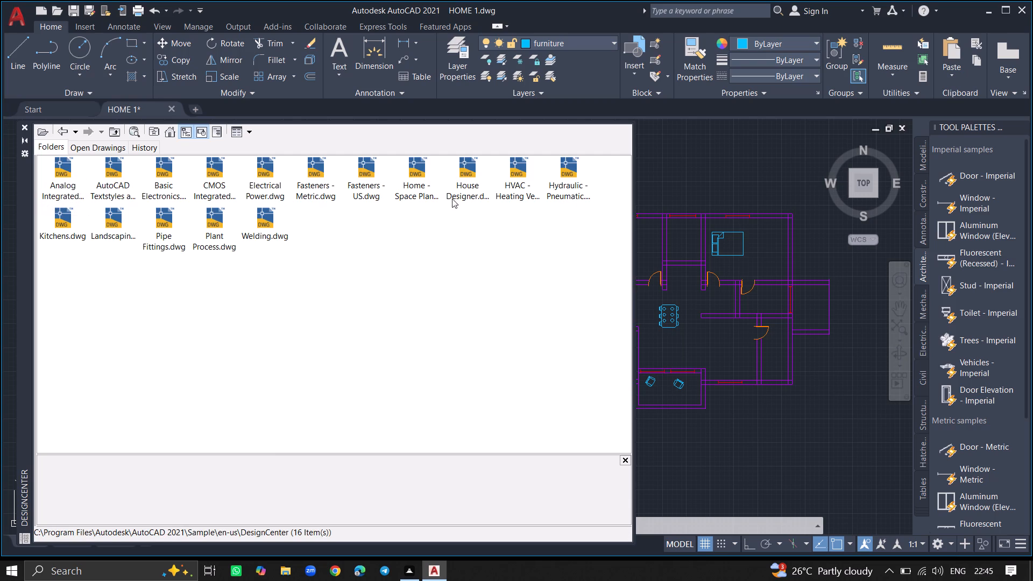
double_click(456, 182)
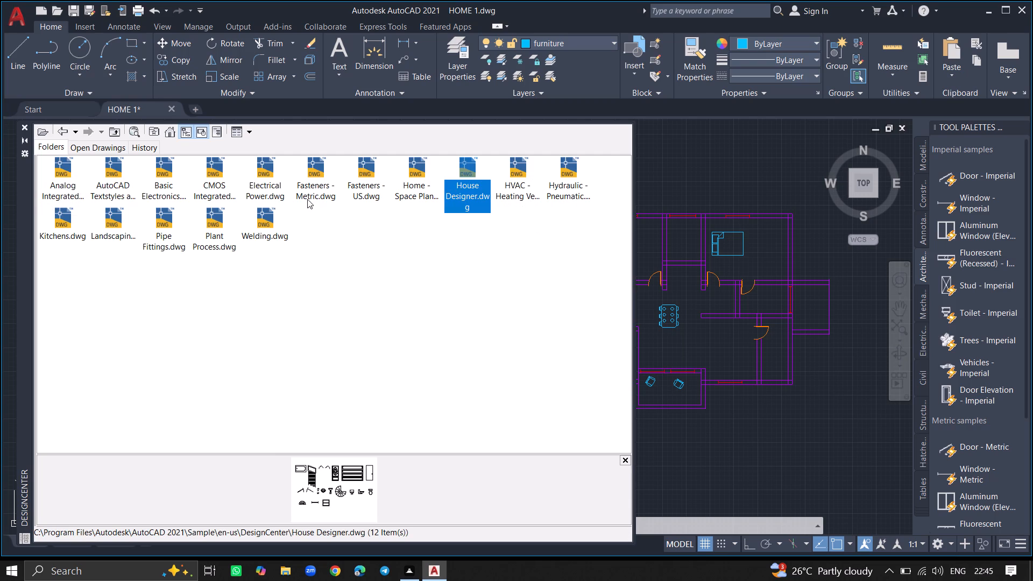
double_click(66, 168)
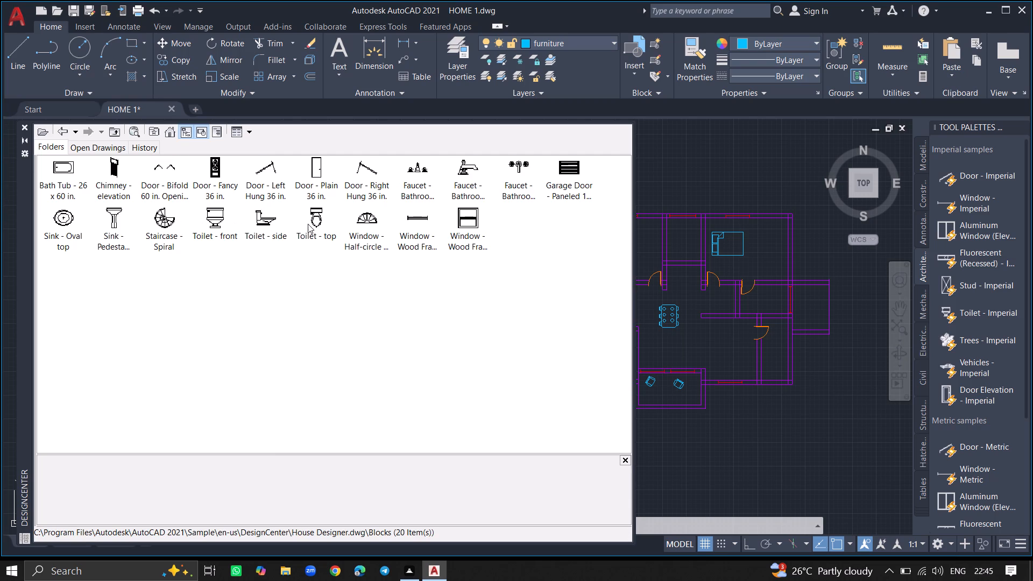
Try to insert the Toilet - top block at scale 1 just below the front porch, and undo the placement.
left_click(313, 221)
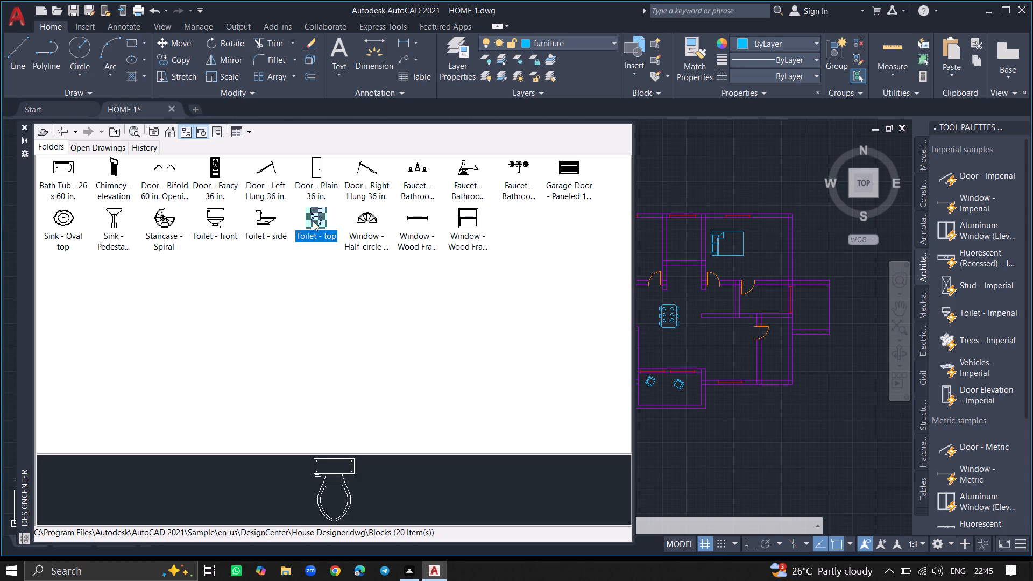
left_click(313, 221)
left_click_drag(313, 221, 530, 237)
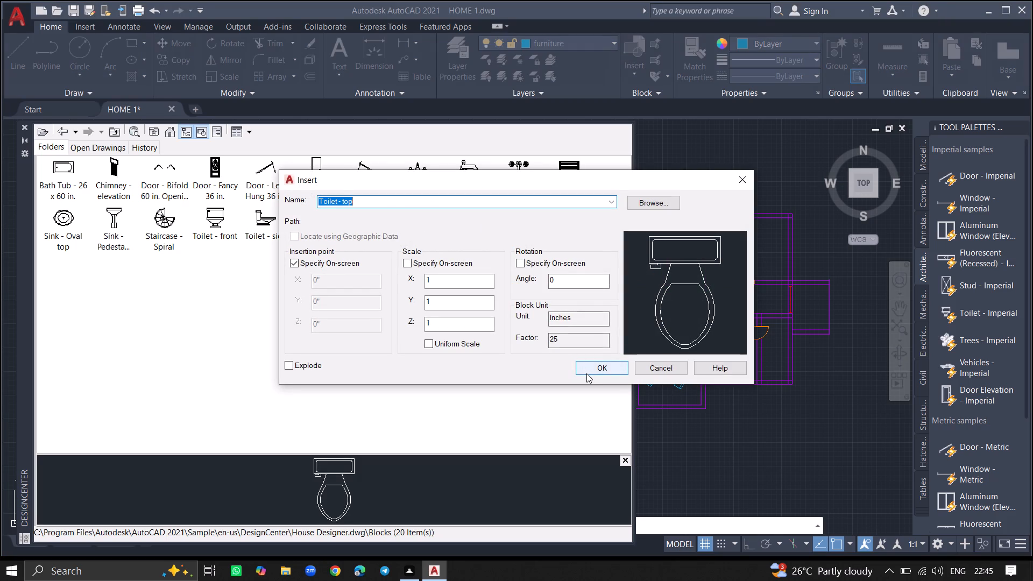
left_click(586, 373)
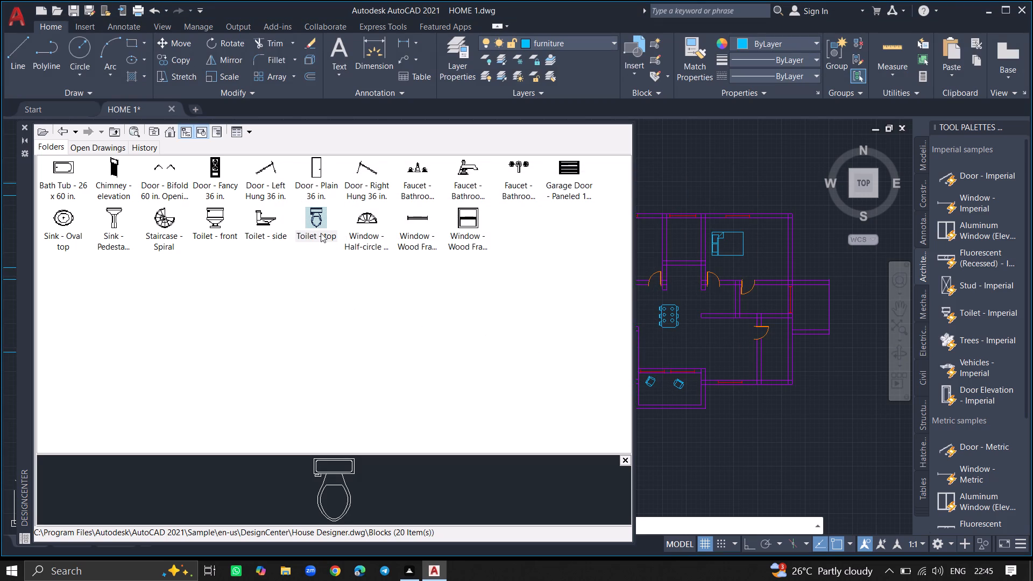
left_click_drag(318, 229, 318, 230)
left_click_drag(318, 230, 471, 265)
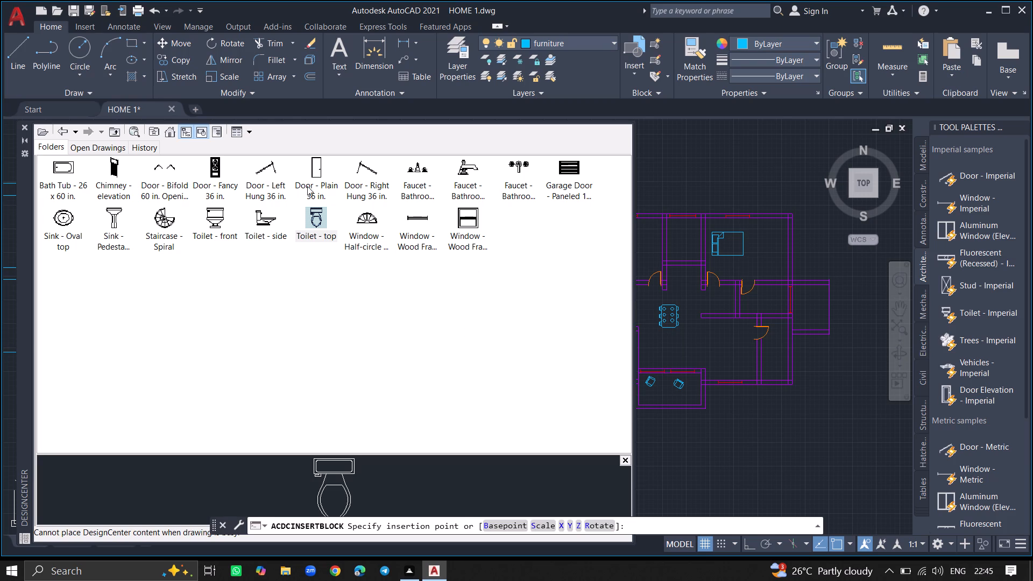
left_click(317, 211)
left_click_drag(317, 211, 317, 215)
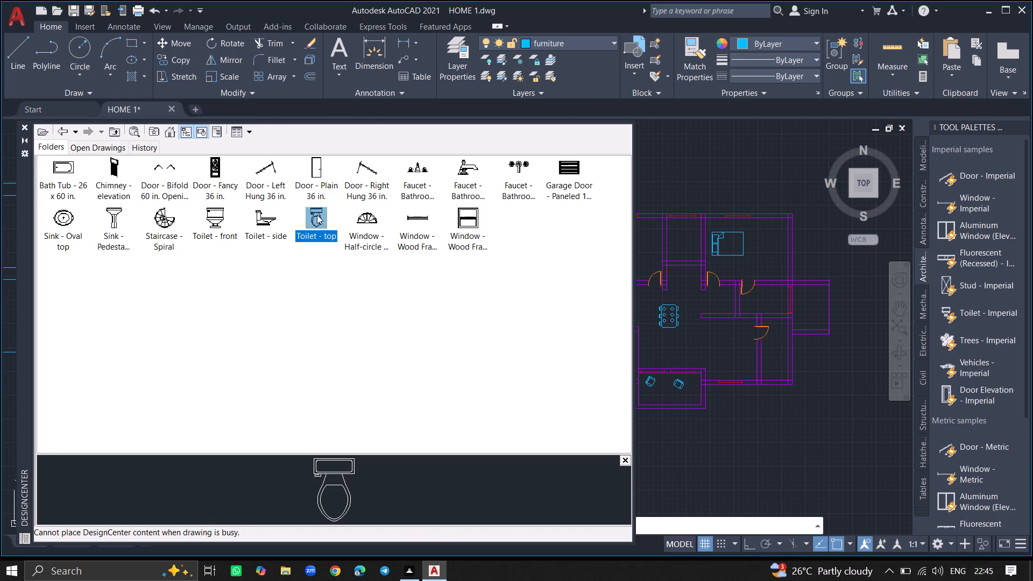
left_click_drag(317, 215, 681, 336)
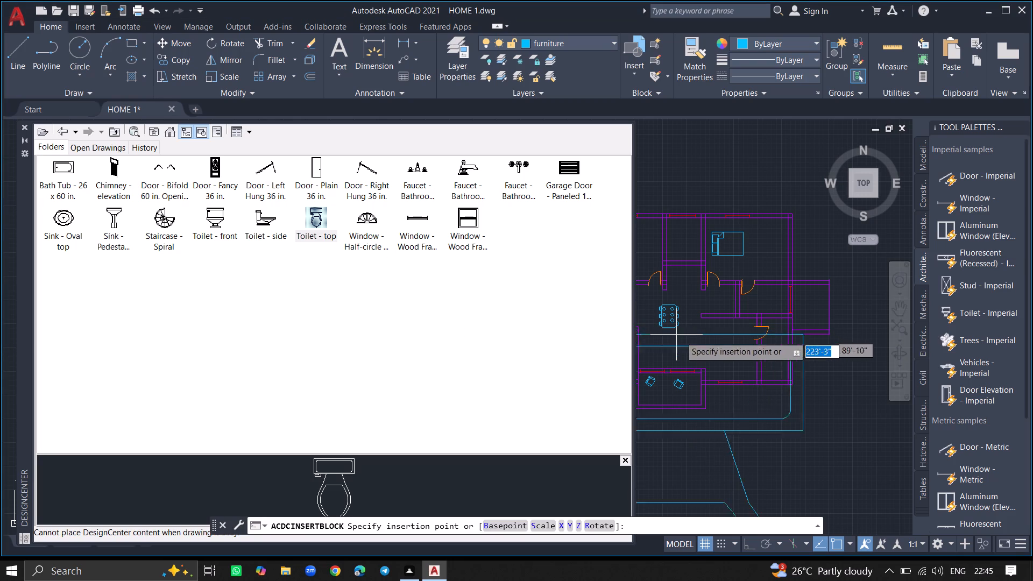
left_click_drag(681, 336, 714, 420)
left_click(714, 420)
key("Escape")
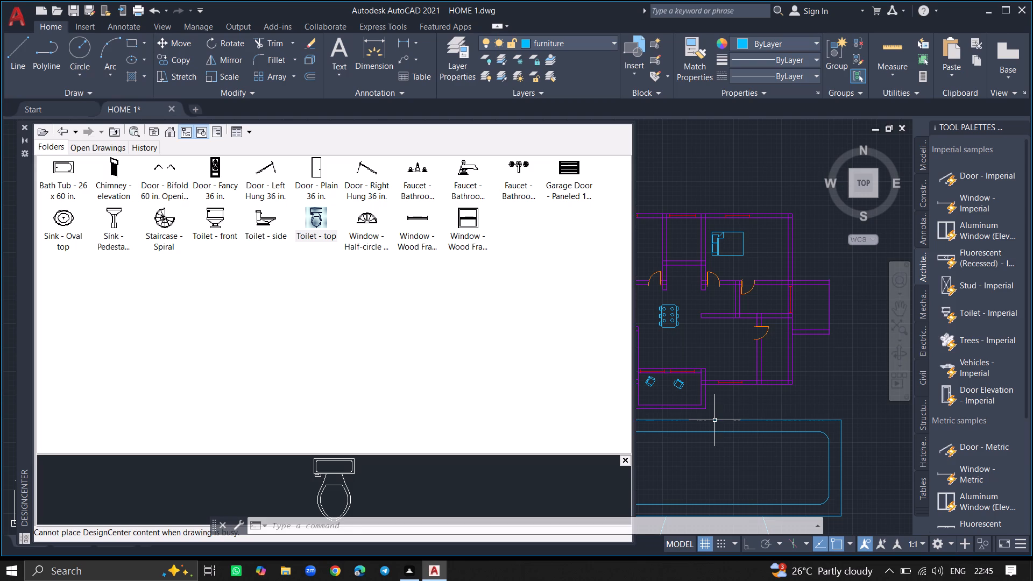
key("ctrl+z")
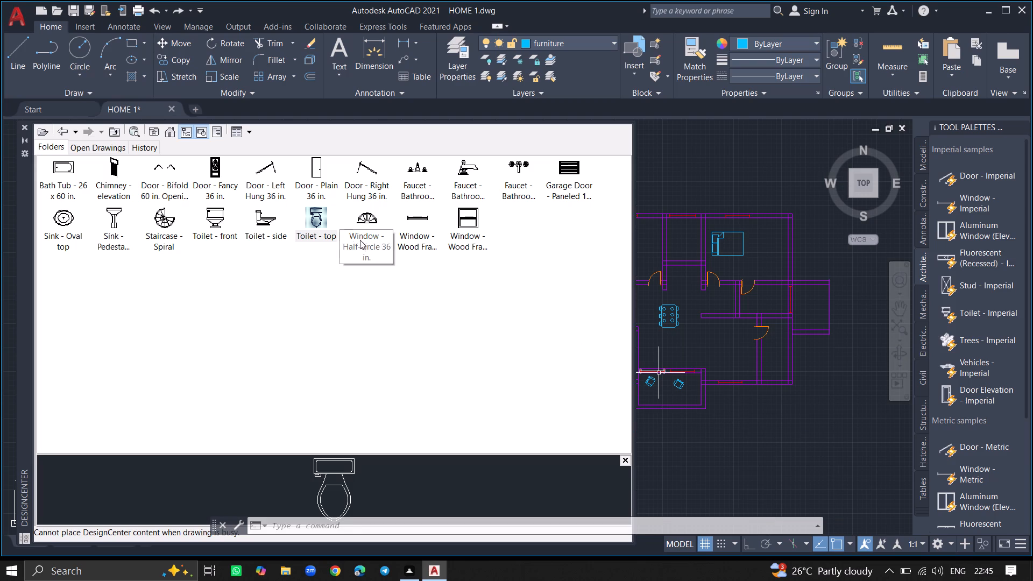
Insert the Toilet - top block from the House Designer blocks below the plan's lower-right corner and close DesignCenter.
left_click(322, 220)
left_click_drag(322, 220, 459, 257)
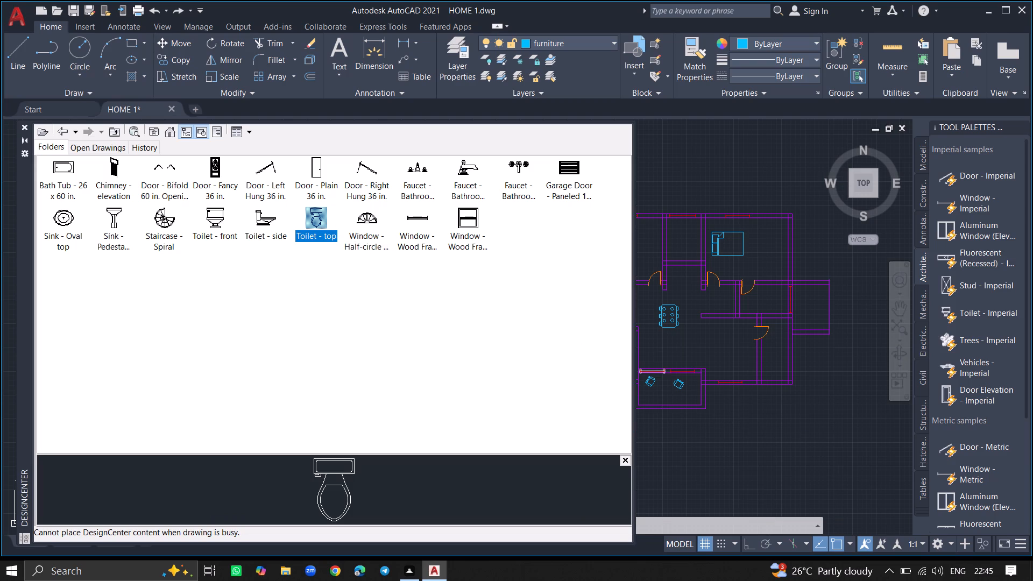
left_click_drag(459, 257, 819, 474)
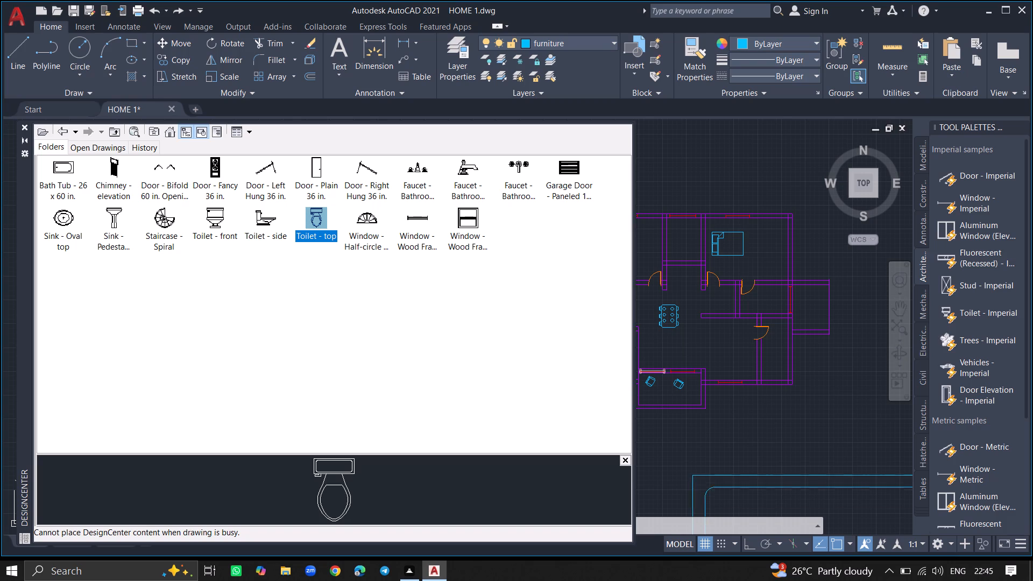
left_click_drag(819, 474, 806, 447)
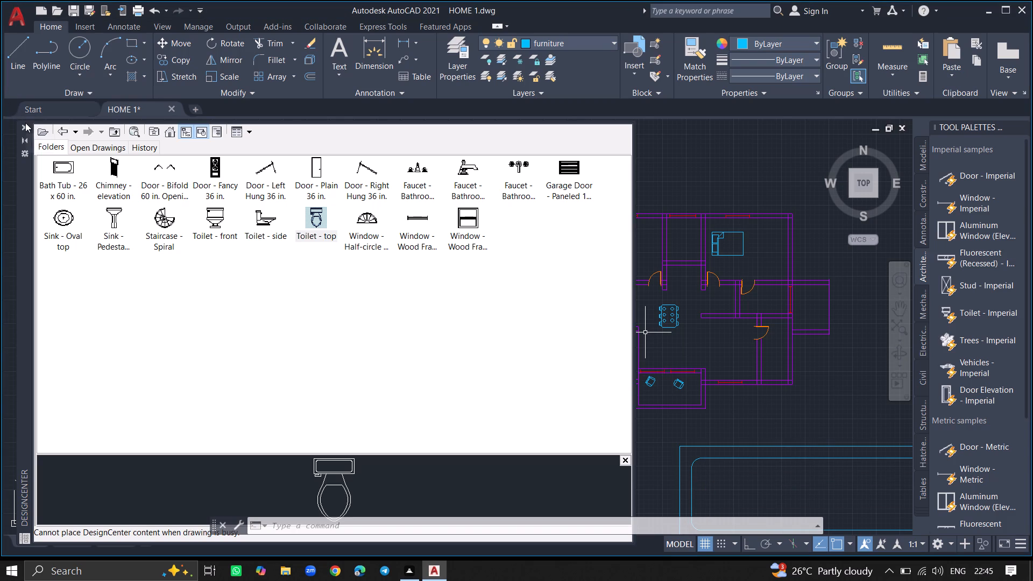
left_click(25, 124)
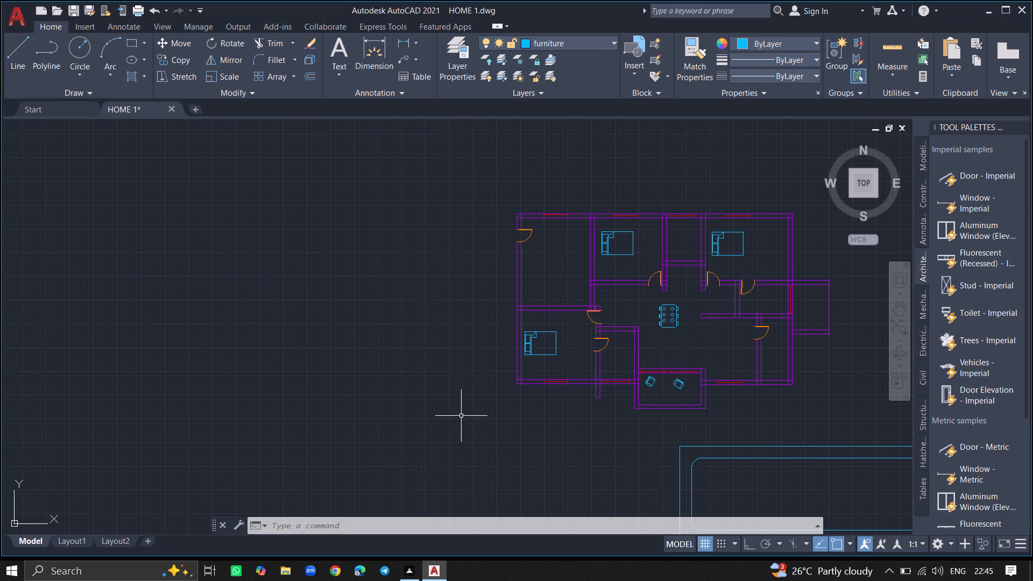
Save the HOME 1 drawing.
key("ctrl+s")
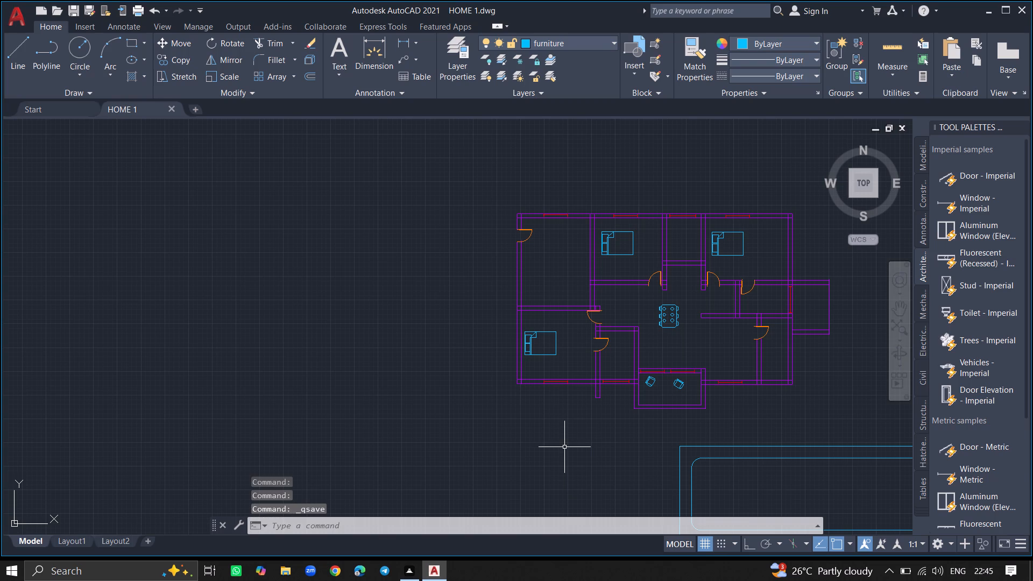
key("ctrl+s")
key("ctrl+s")
Scale the oversized toilet block below the plan down freehand to a small fixture, using a base point at its tank's corner.
left_click(690, 477)
type("SC")
key("Return")
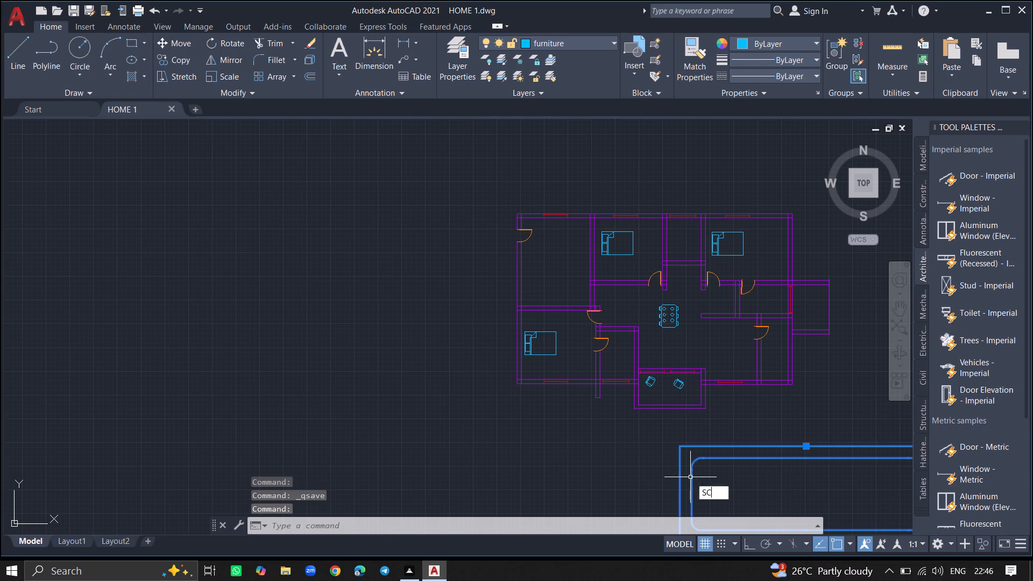
left_click(690, 477)
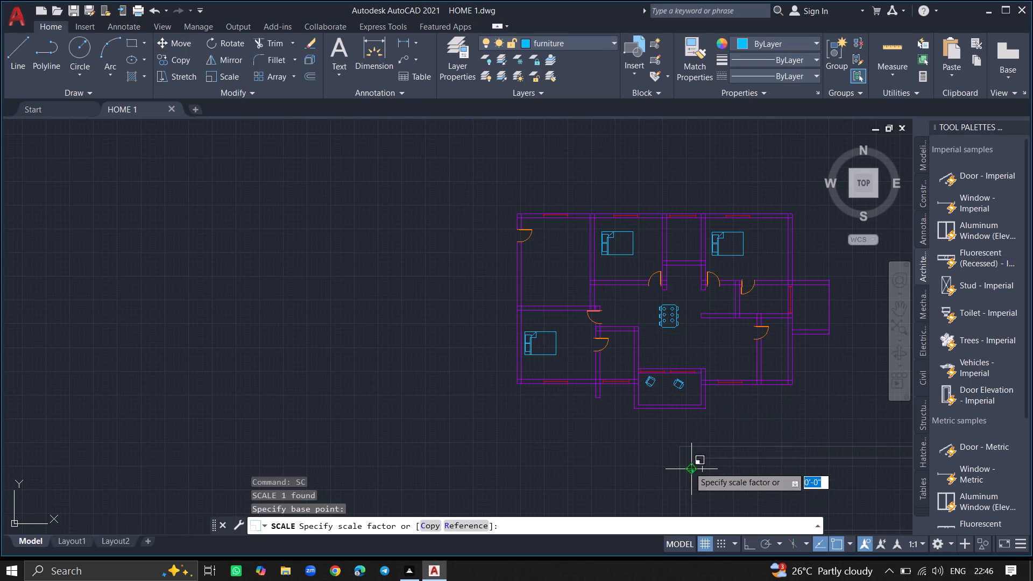
scroll(689, 467, "up", 7, "ctrl")
left_click(689, 467)
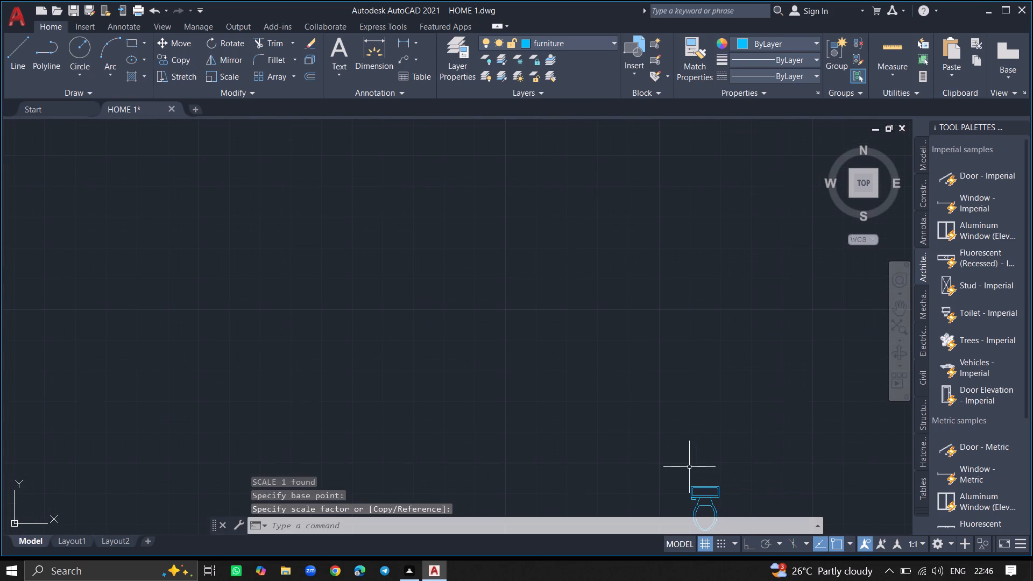
Move the toilet block from below the front porch into the small bathroom beside the lower-left bedroom, near its door.
scroll(714, 505, "down", 3, "ctrl")
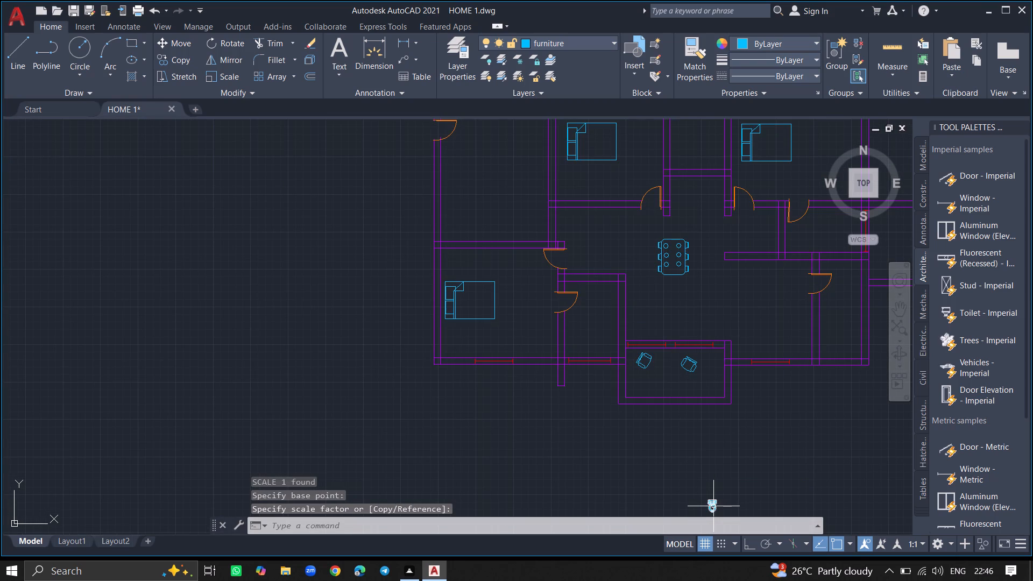
left_click(713, 506)
type("MOVE")
key("Return")
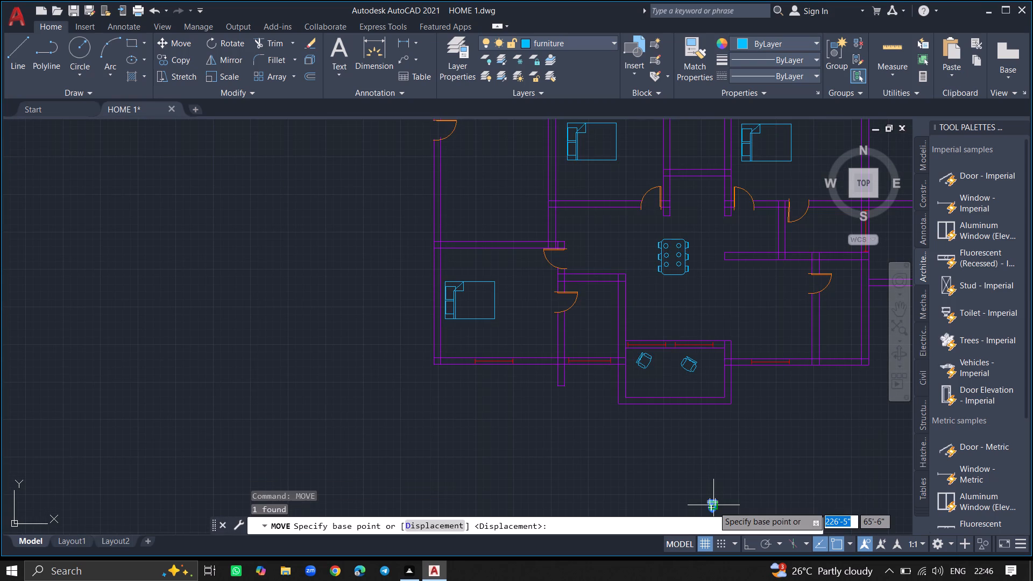
left_click(713, 506)
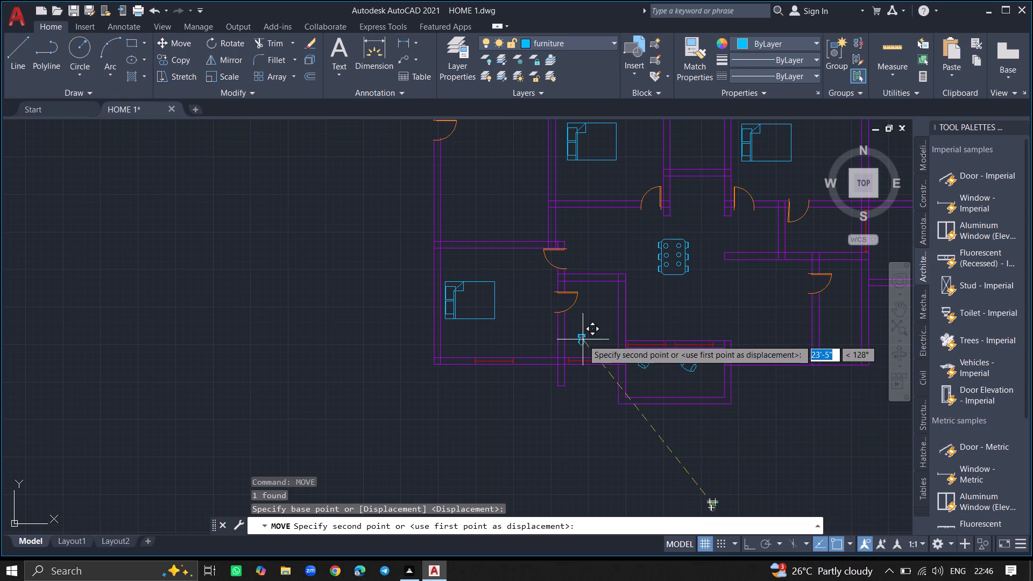
scroll(568, 291, "up", 5, "ctrl")
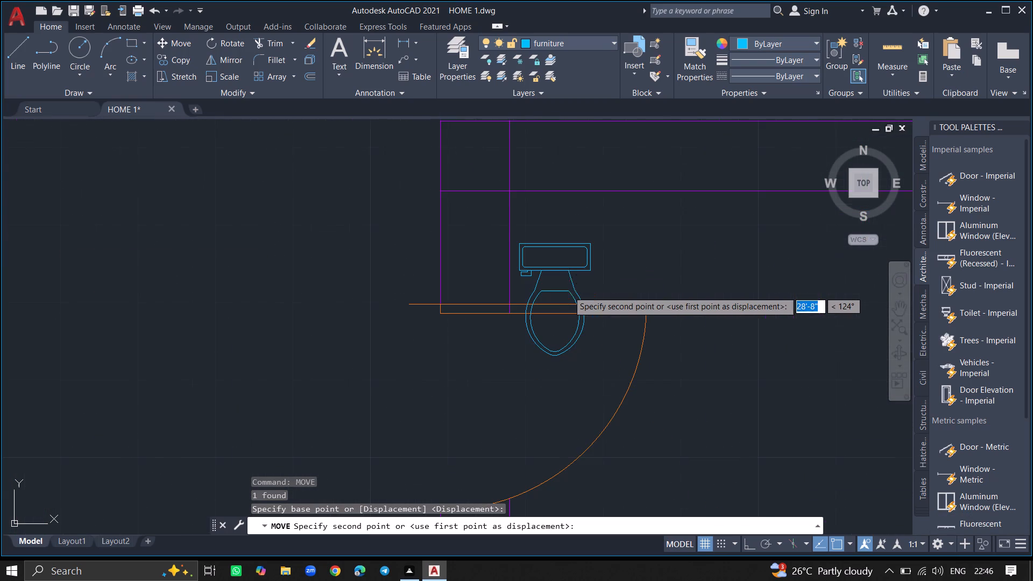
scroll(773, 339, "up", 6, "ctrl")
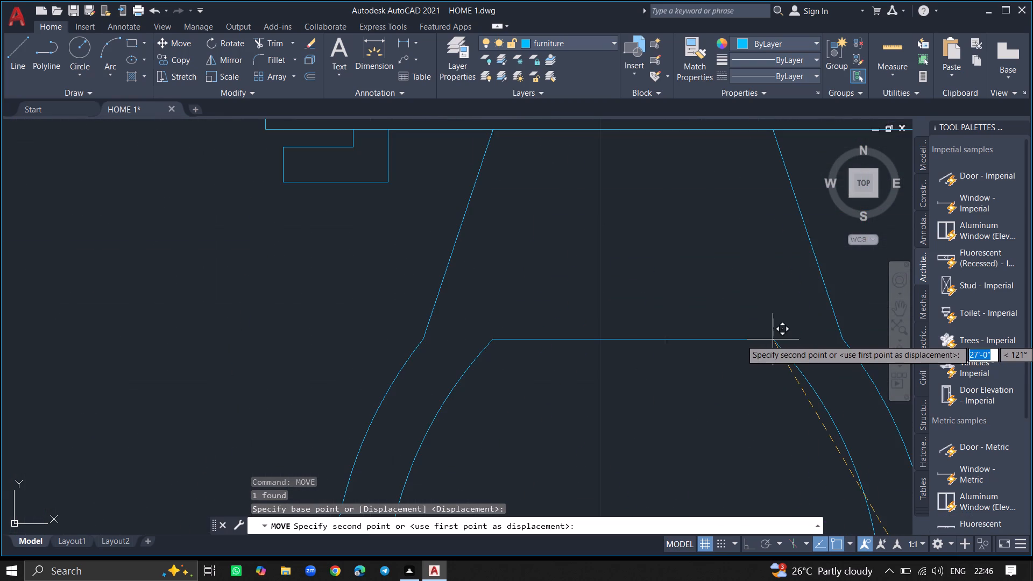
left_click(771, 371)
Scale the bathroom toilet up freehand to about three times its size, from a base point on its tank.
scroll(771, 371, "down", 5, "ctrl")
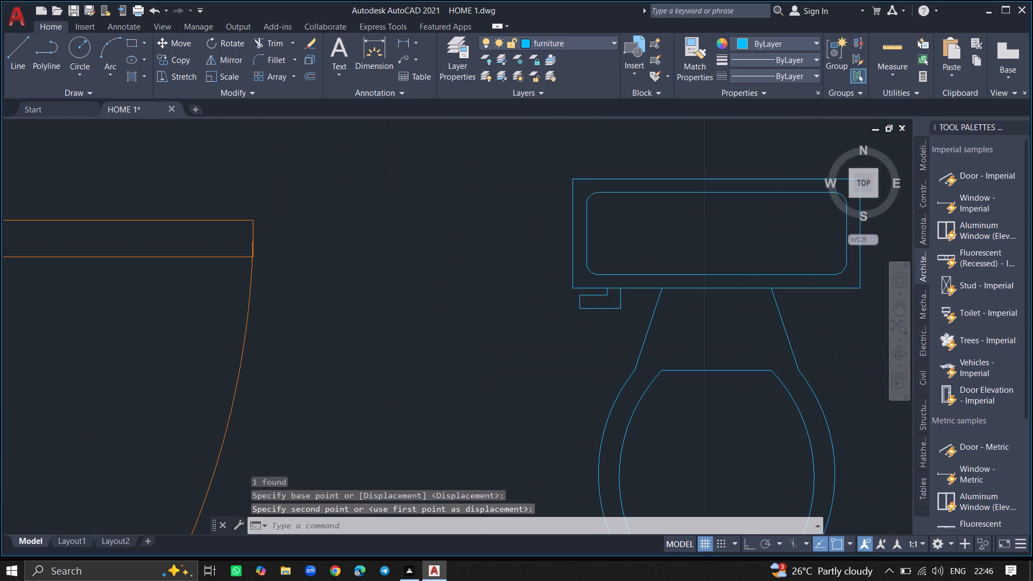
scroll(739, 324, "down", 5, "ctrl")
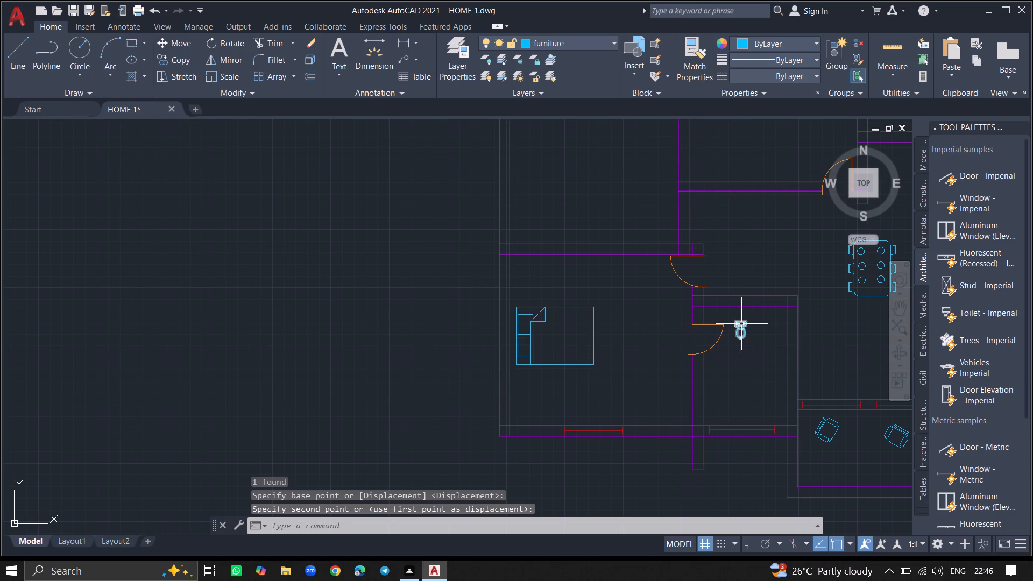
left_click(741, 324)
type("SC")
key("Return")
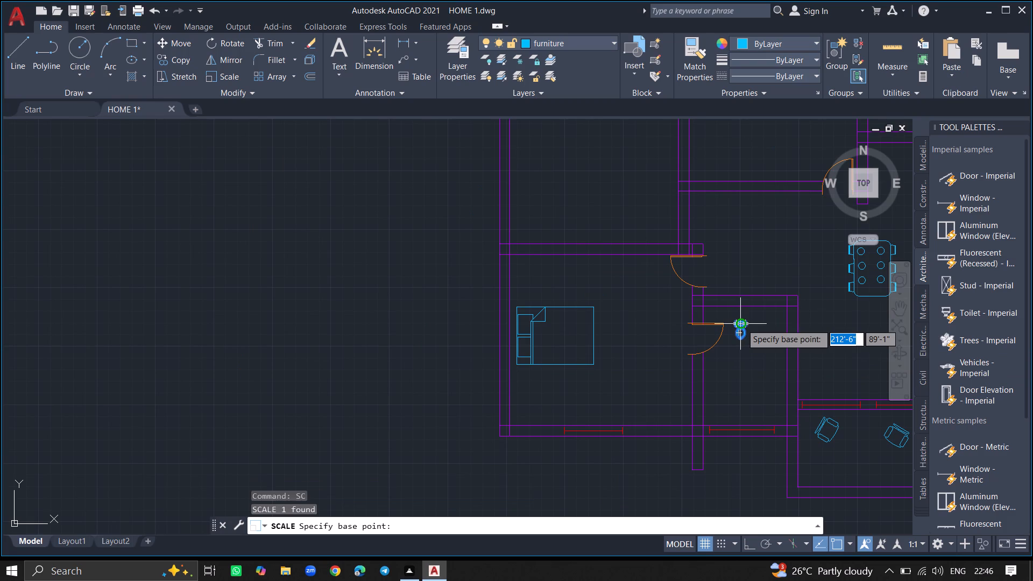
scroll(741, 324, "up", 8, "ctrl")
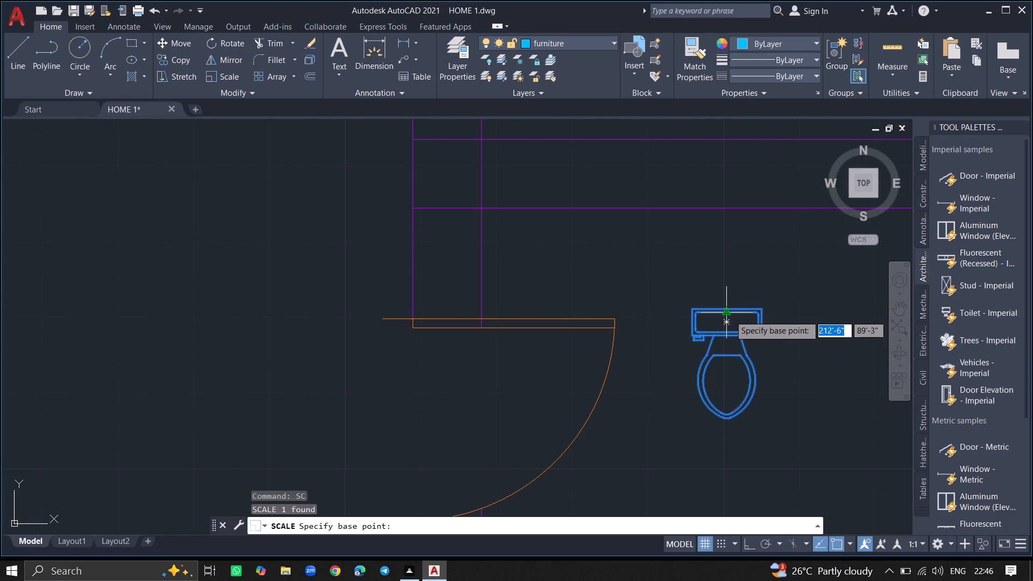
left_click(728, 315)
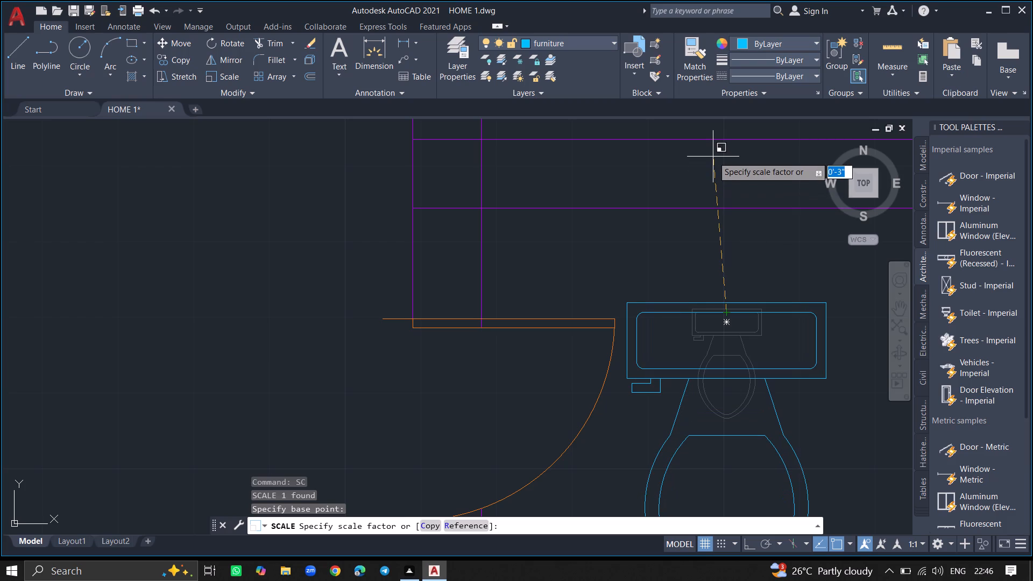
left_click(710, 136)
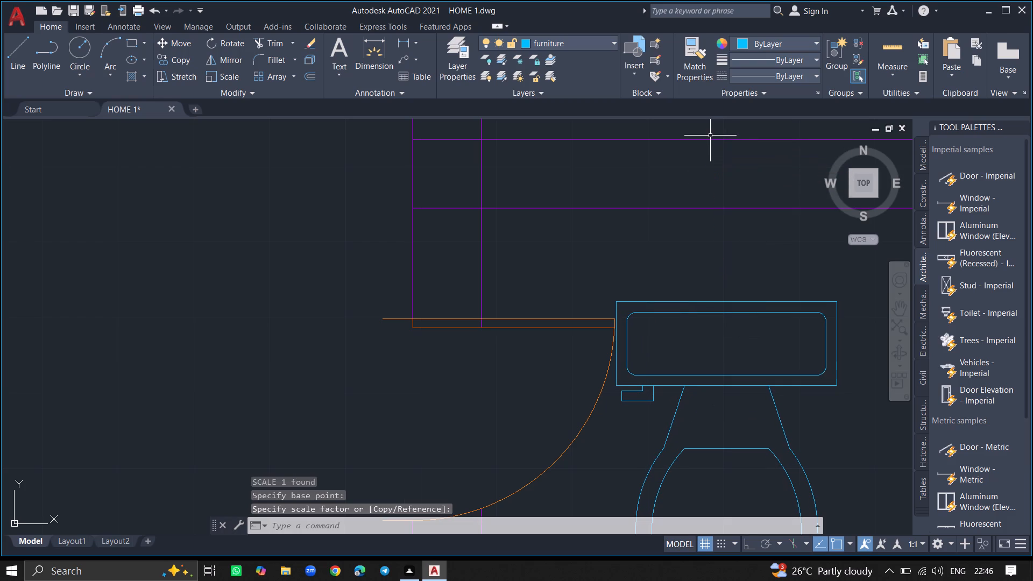
Scale the bathroom toilet down slightly freehand, using a base point on the edge of its bowl.
scroll(710, 244, "down", 5, "ctrl")
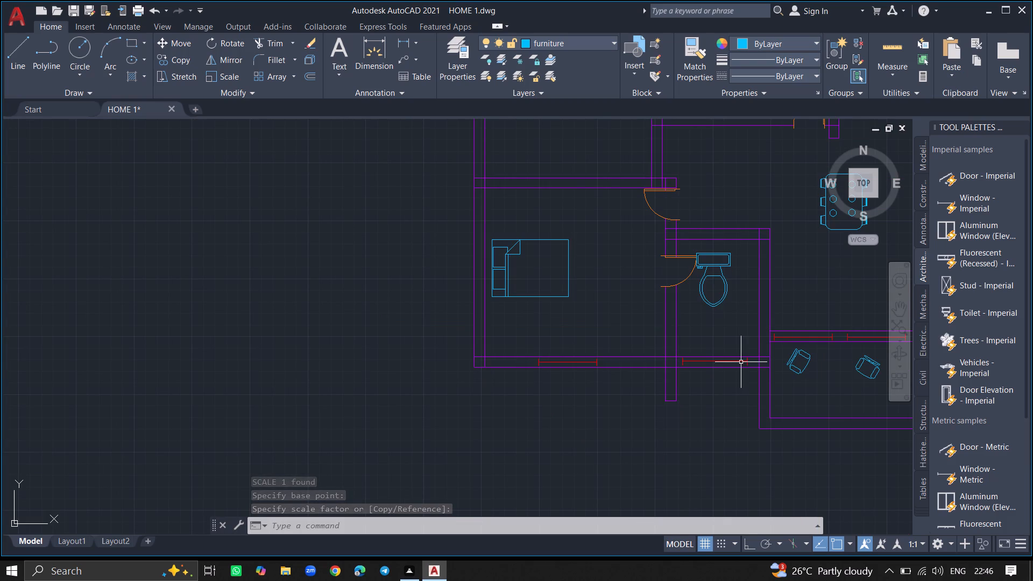
left_click(727, 280)
type("SC")
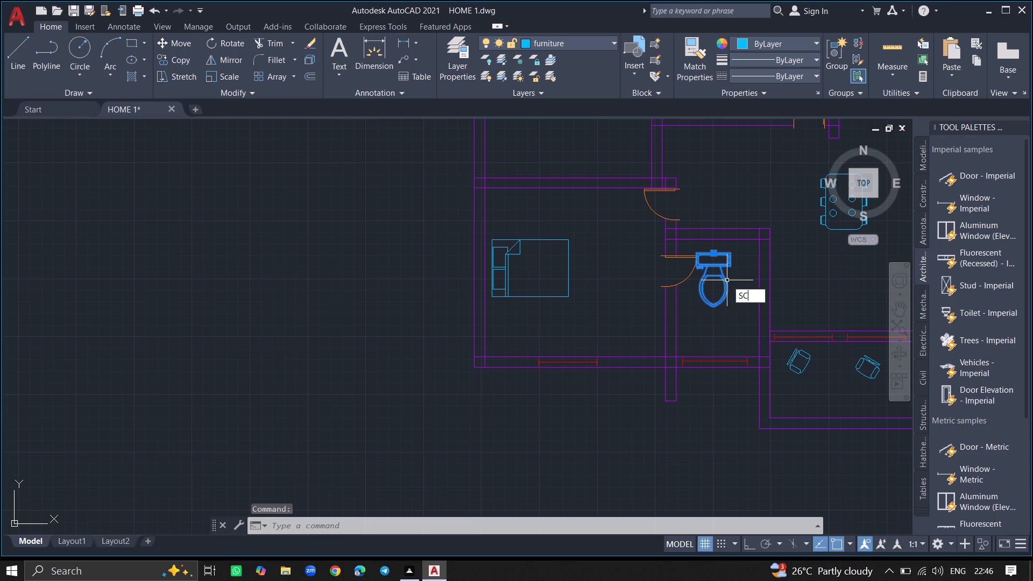
key("Return")
left_click(727, 280)
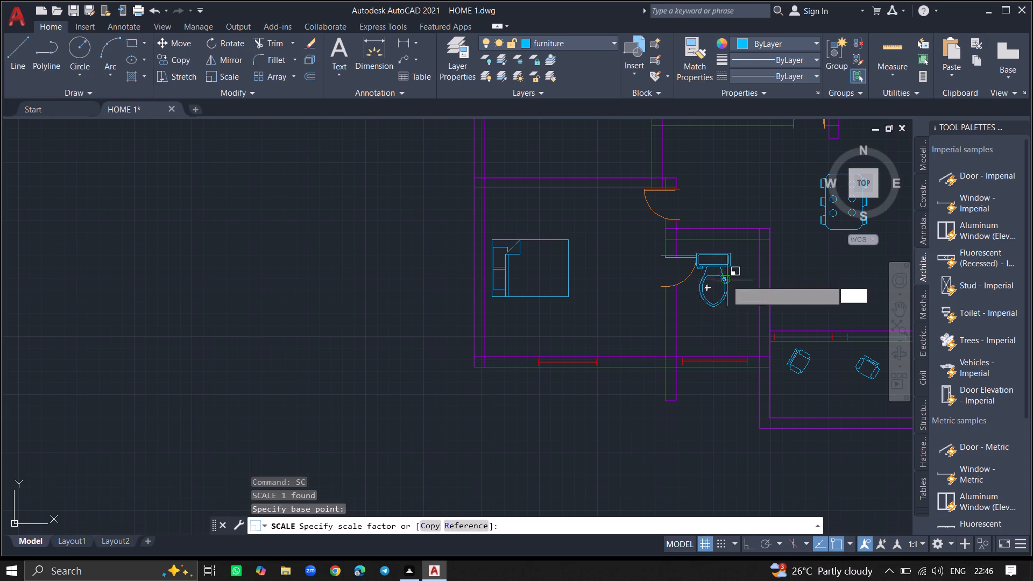
left_click(724, 254)
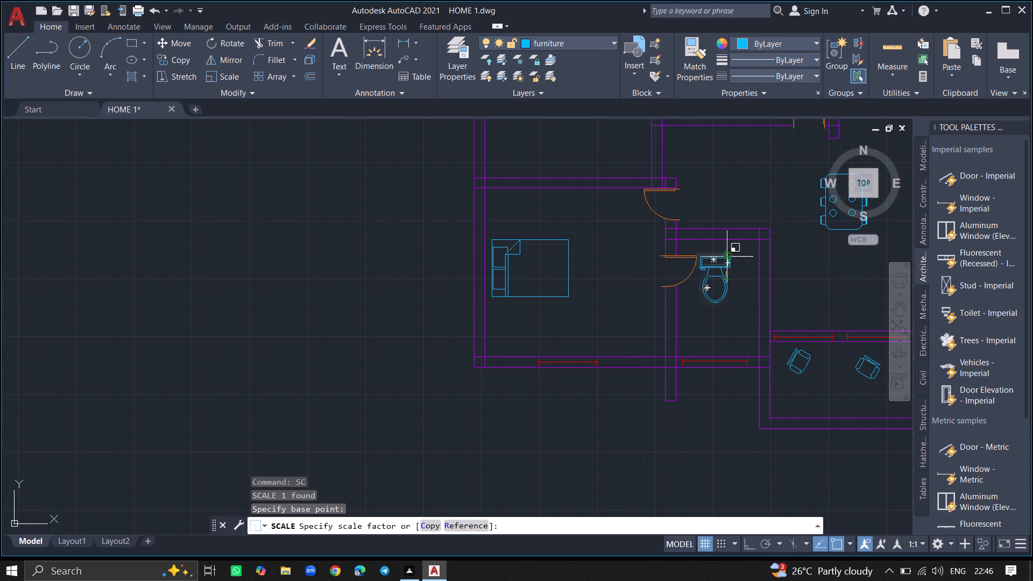
Copy the bathroom toilet into the narrow room between the two upper bedrooms.
scroll(734, 315, "down", 2, "ctrl")
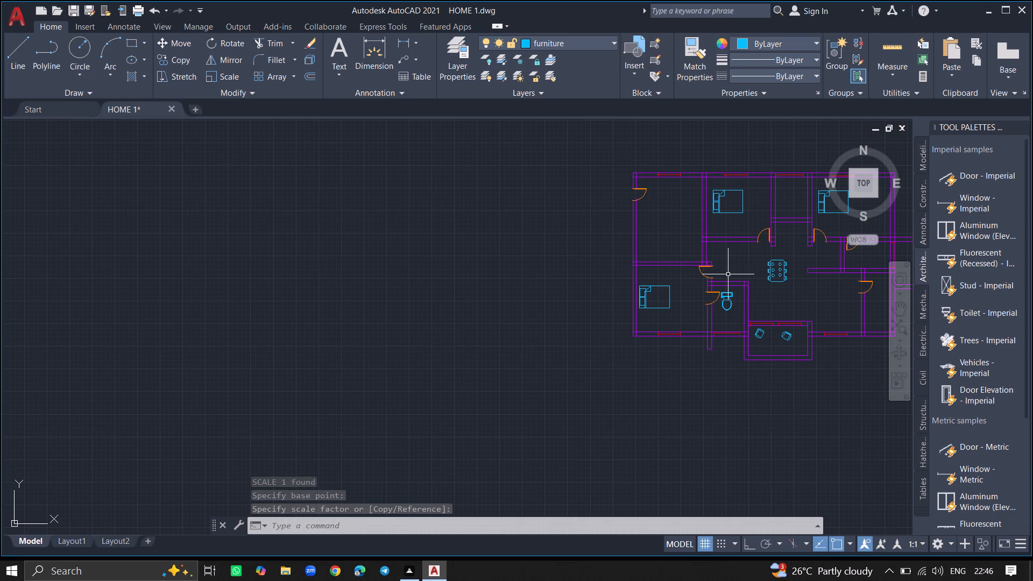
left_click(721, 306)
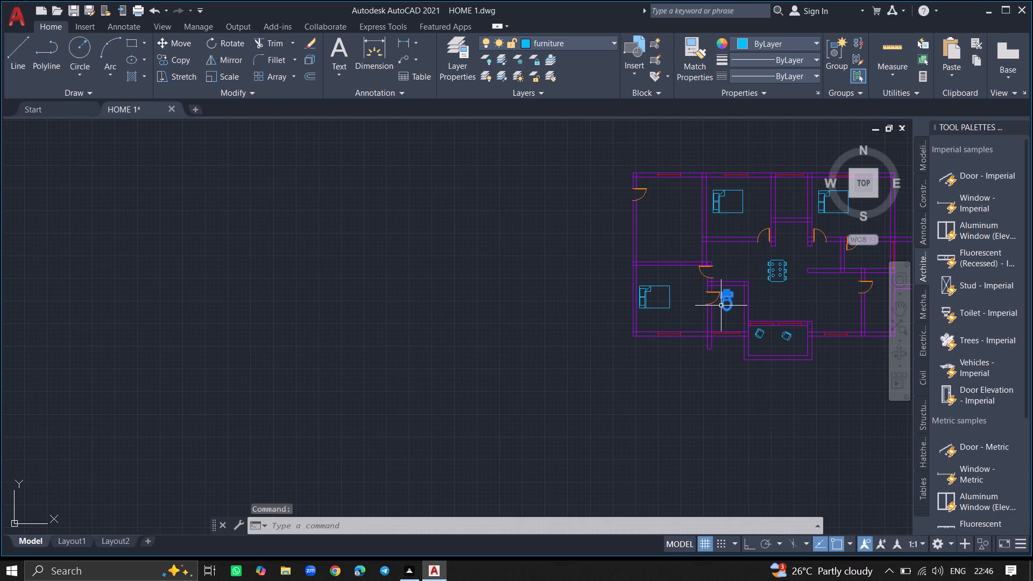
type("COPY")
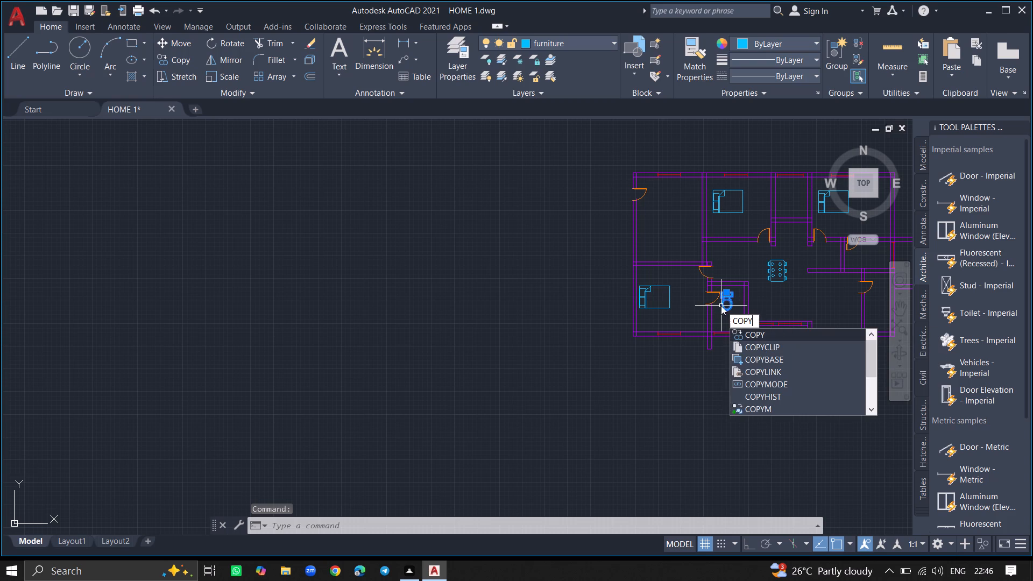
key("Return")
left_click(721, 306)
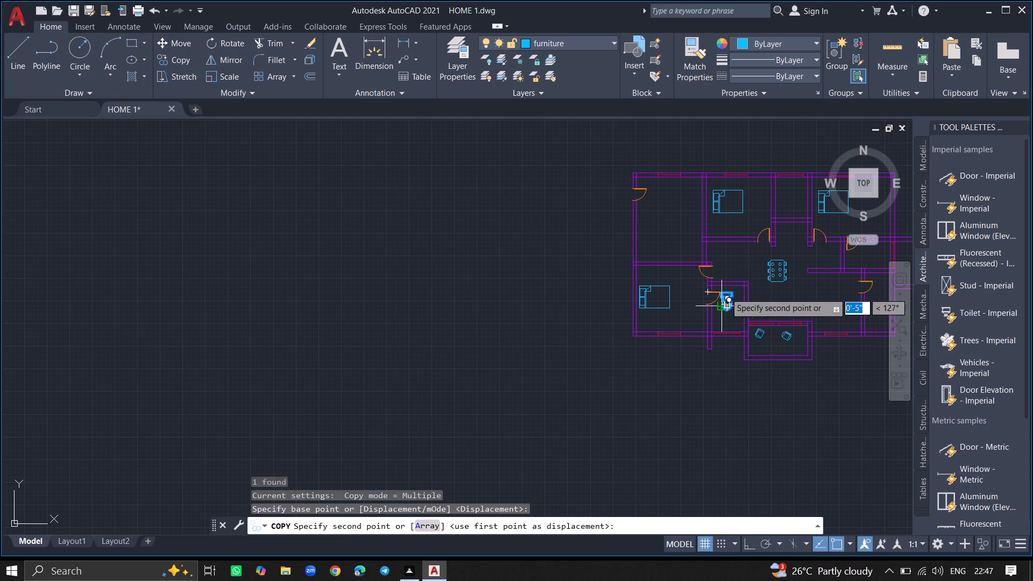
scroll(783, 187, "up", 8, "ctrl")
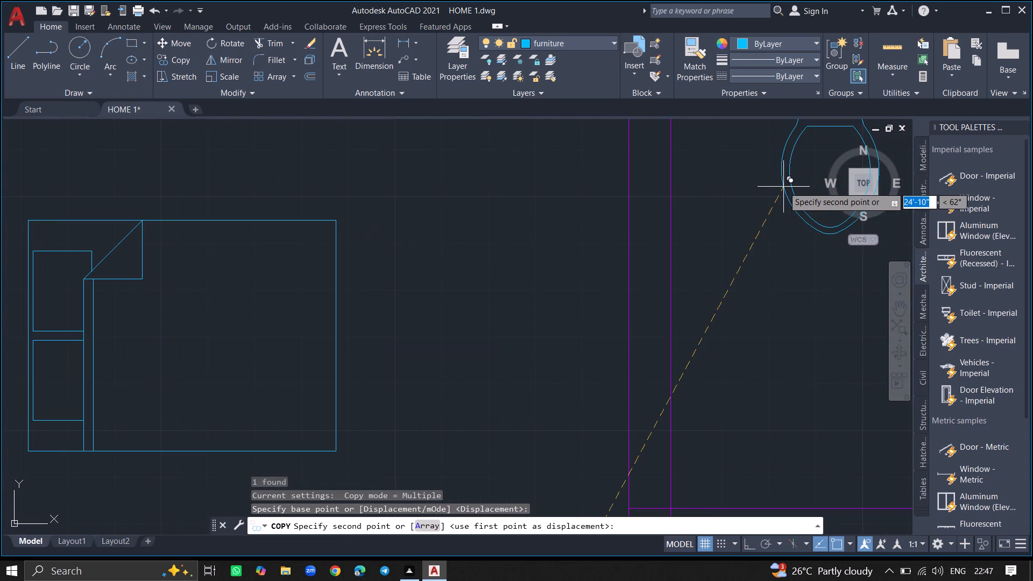
left_click(730, 277)
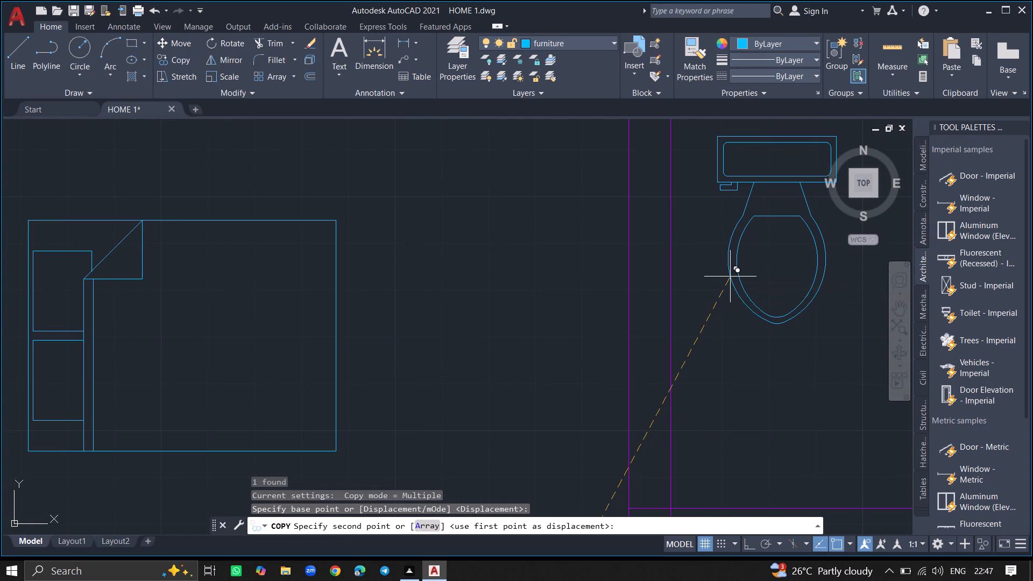
key("Escape")
Open the Blocks collection of Home - Space Planner.dwg from the en-us DesignCenter sample folder in DesignCenter.
scroll(730, 277, "down", 5, "ctrl")
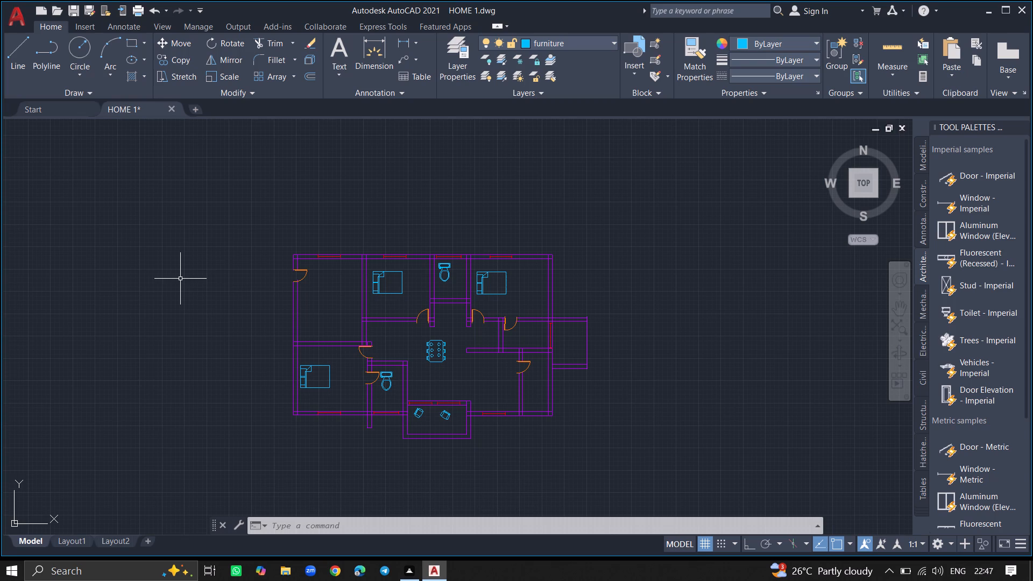
key("ctrl+2")
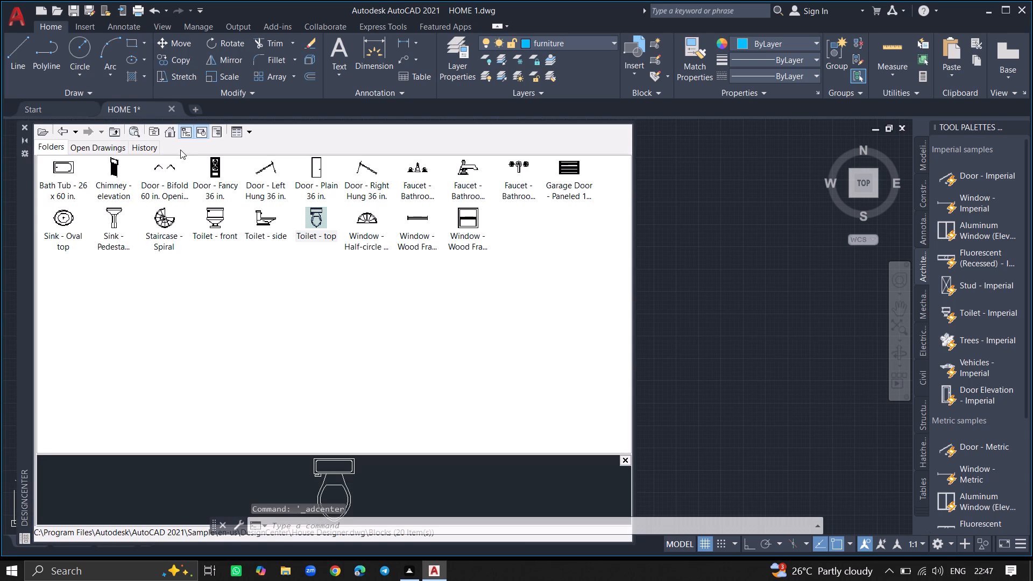
left_click(169, 135)
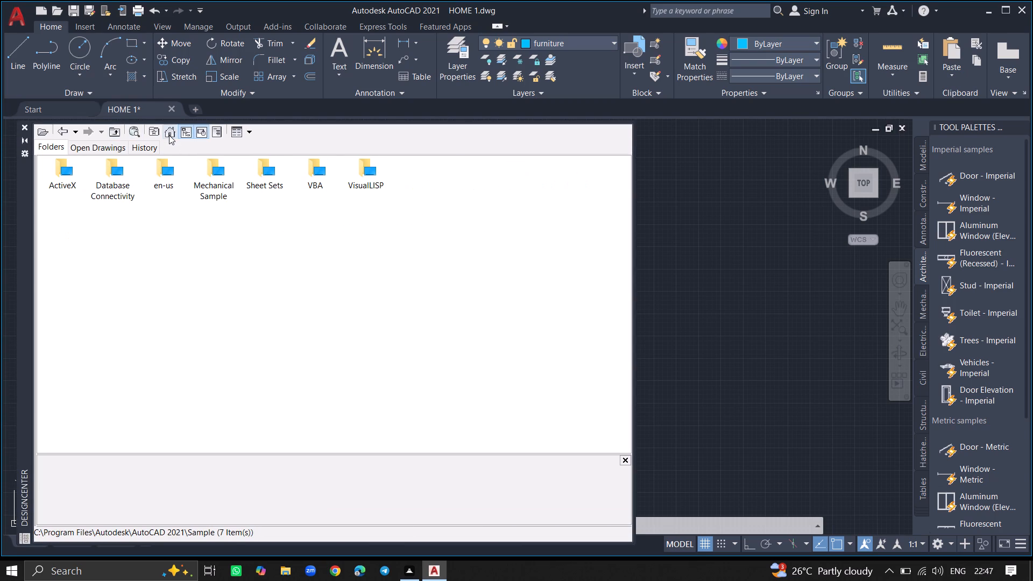
double_click(157, 168)
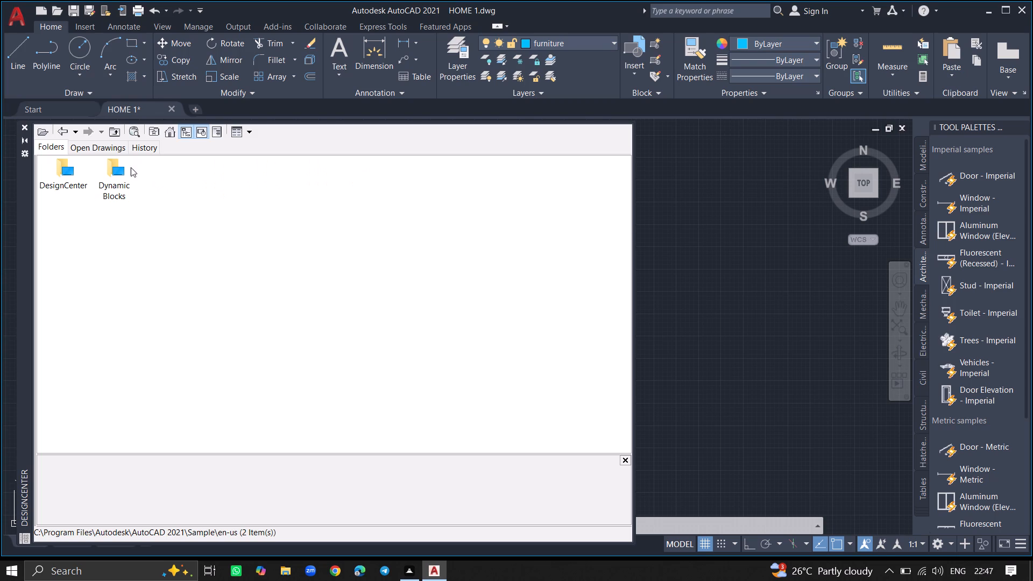
double_click(74, 174)
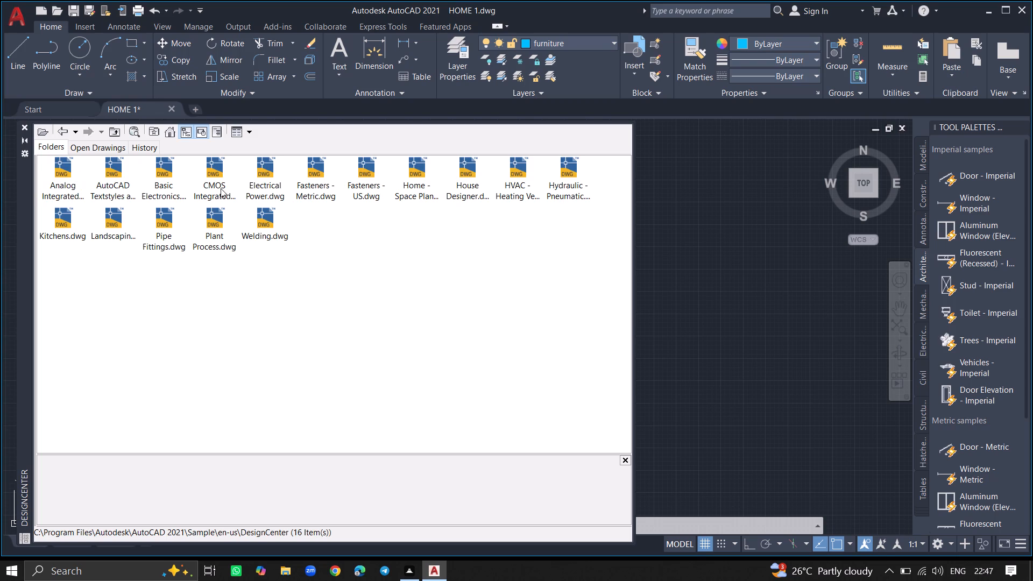
double_click(413, 176)
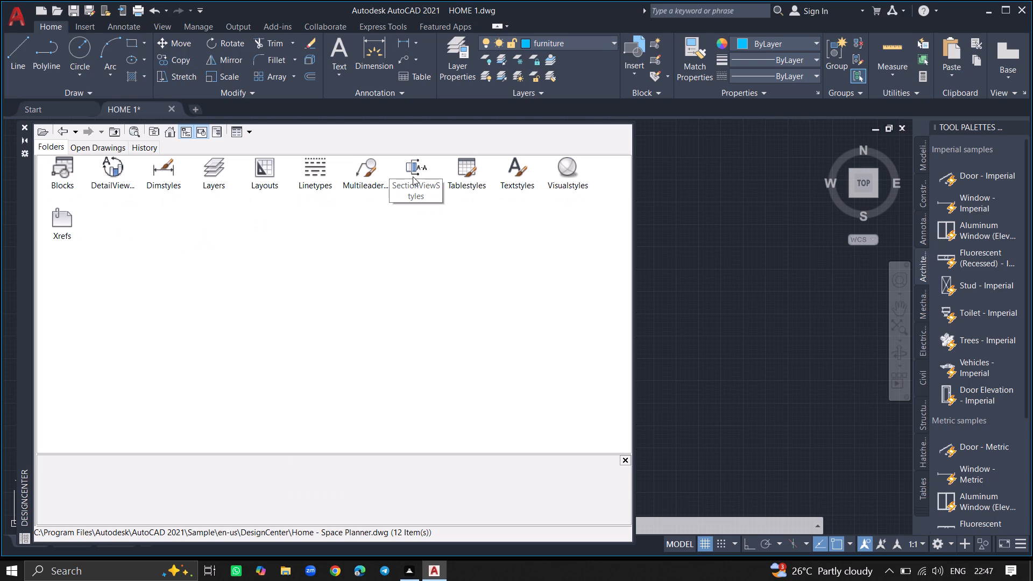
left_click(65, 175)
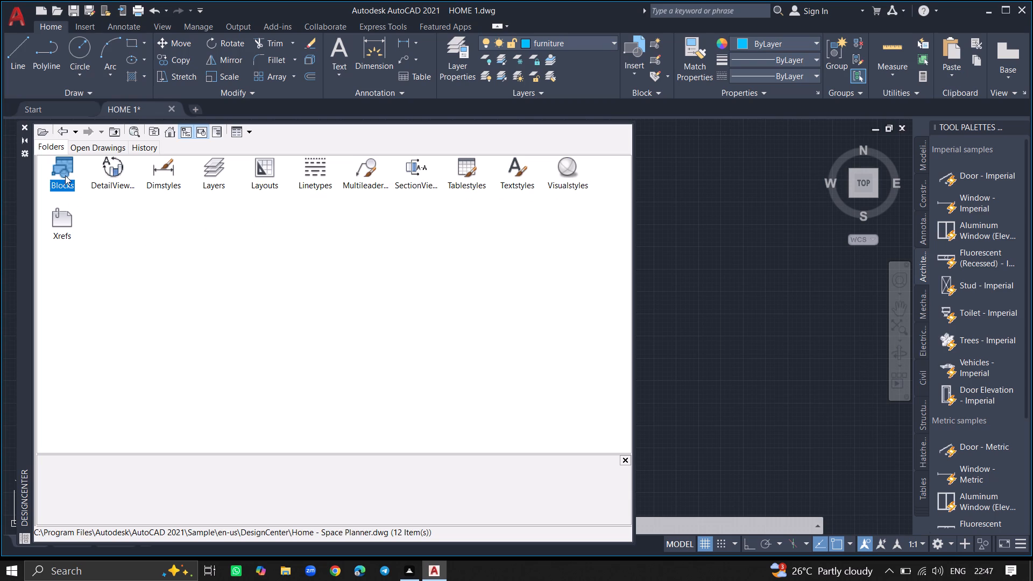
double_click(65, 175)
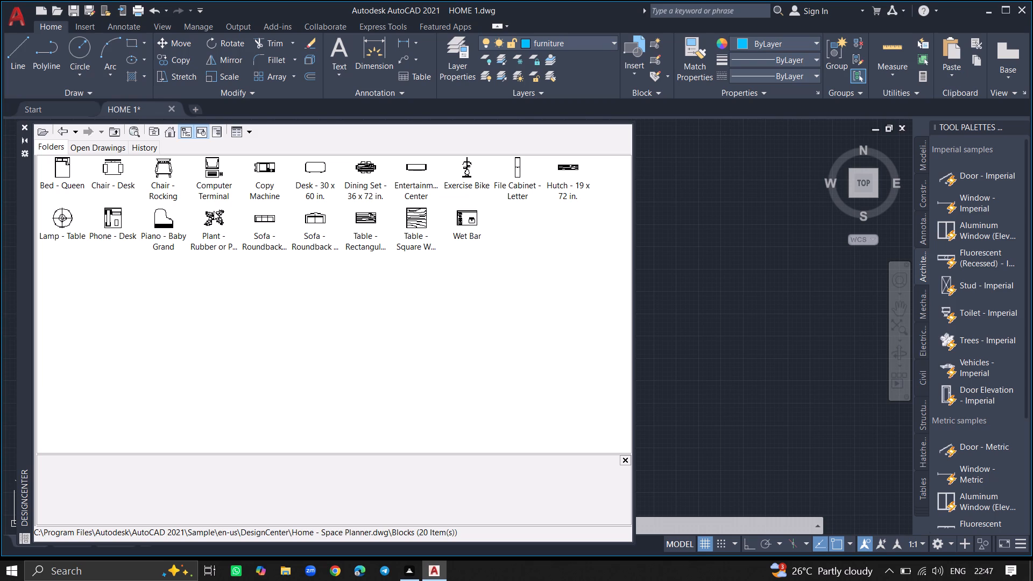
Insert the Sofa - Roundback 7 ft. block from the Home - Space Planner blocks to the right of the floor plan.
left_click(266, 229)
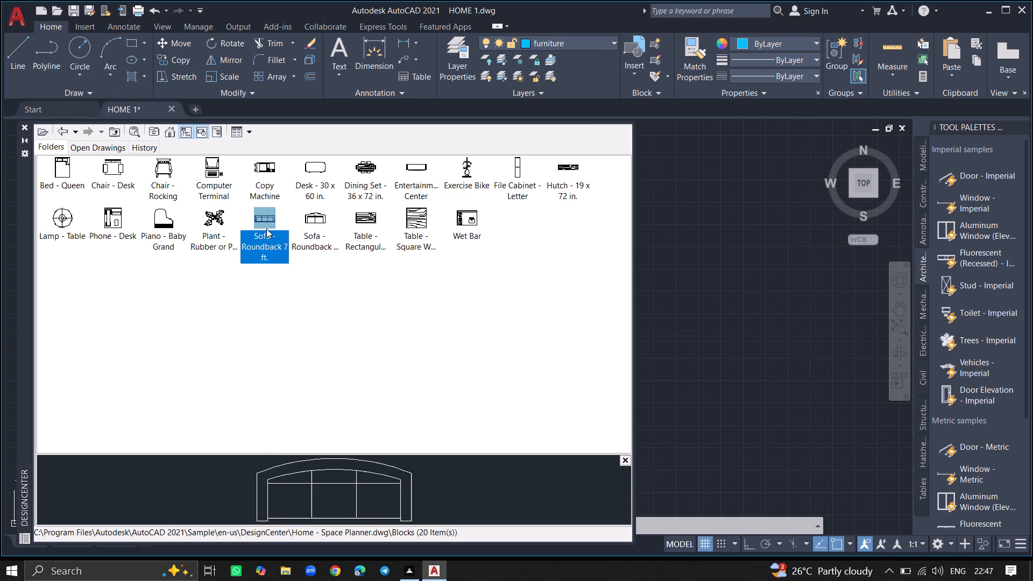
left_click_drag(266, 229, 483, 294)
left_click_drag(483, 294, 671, 293)
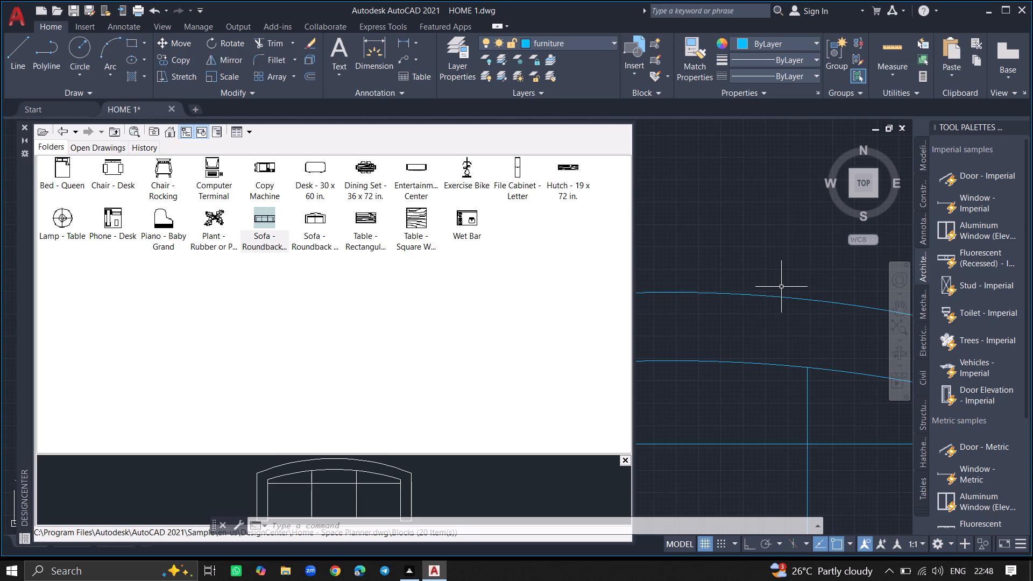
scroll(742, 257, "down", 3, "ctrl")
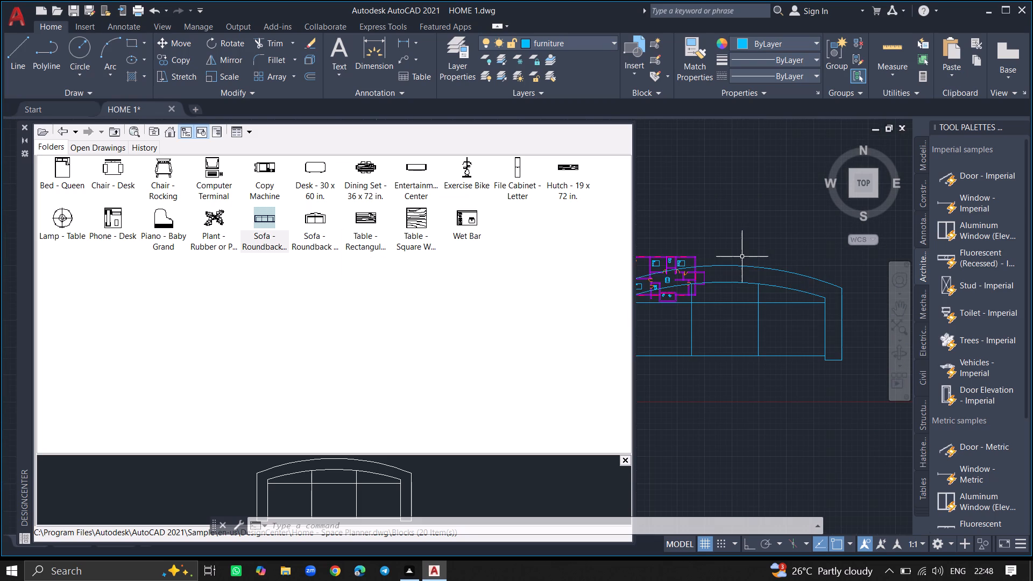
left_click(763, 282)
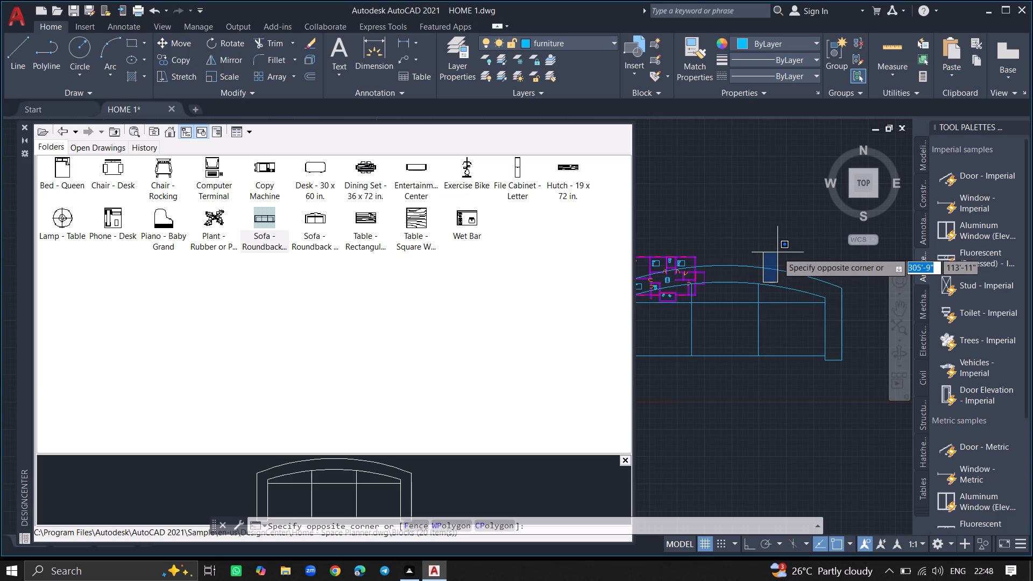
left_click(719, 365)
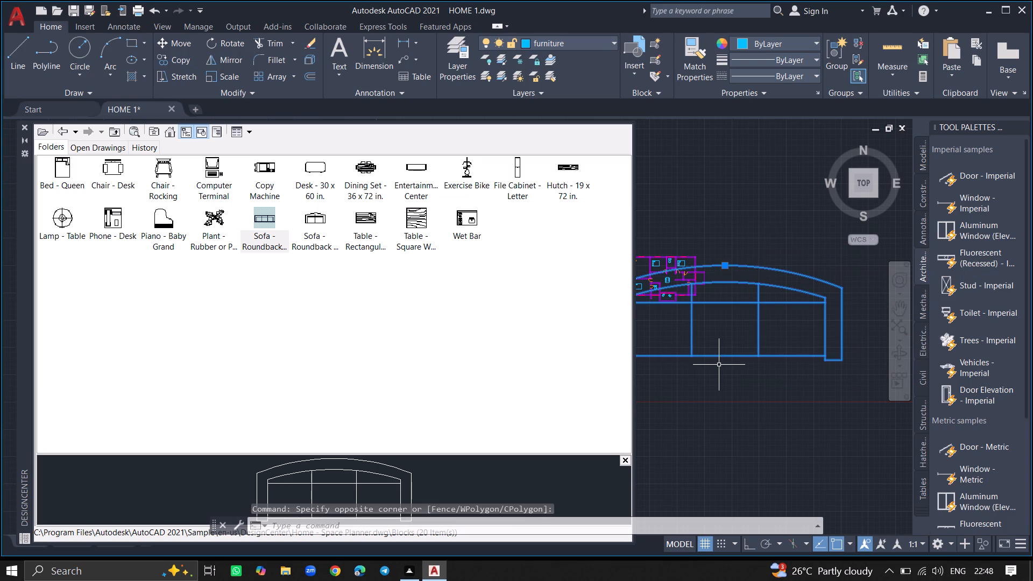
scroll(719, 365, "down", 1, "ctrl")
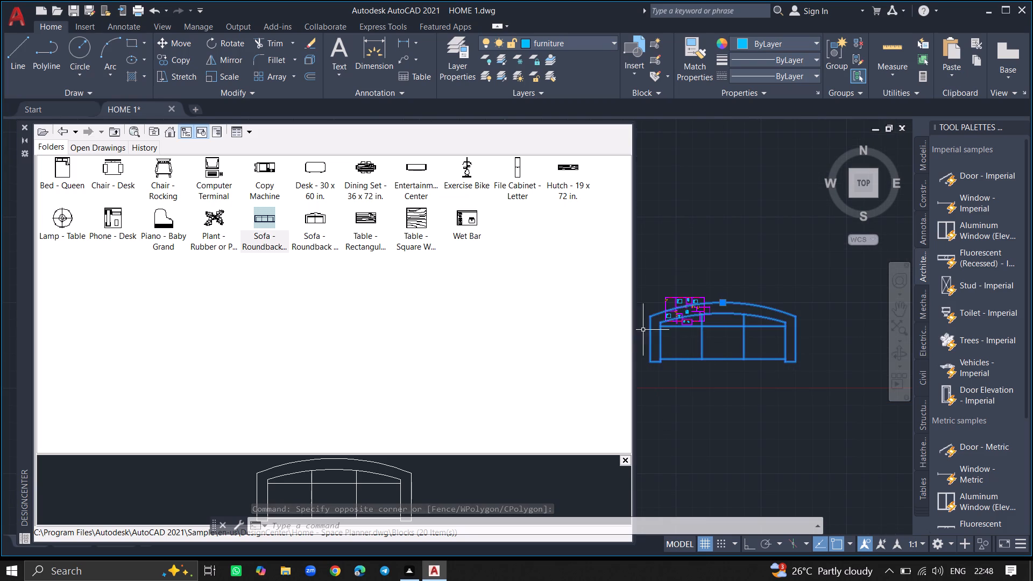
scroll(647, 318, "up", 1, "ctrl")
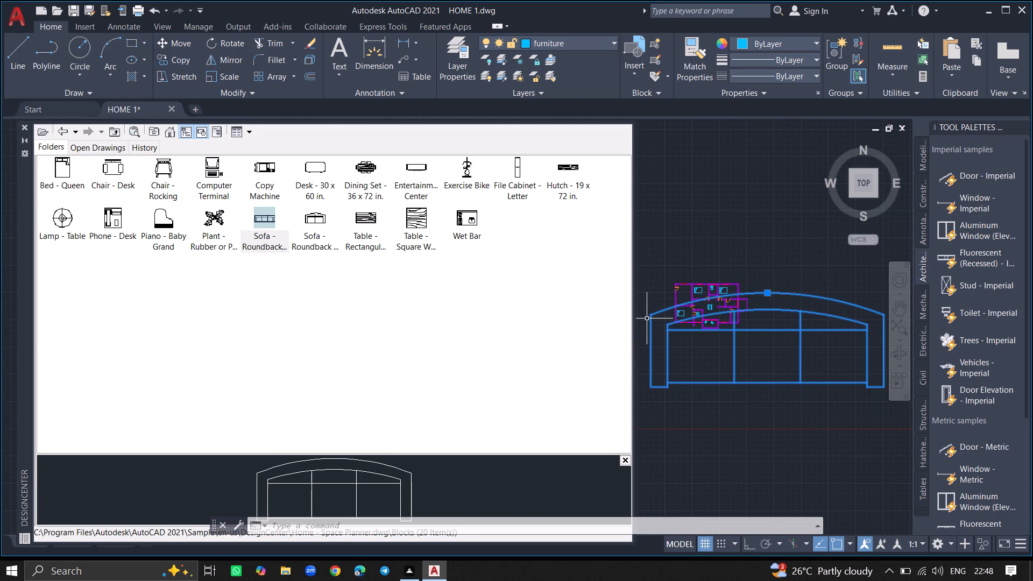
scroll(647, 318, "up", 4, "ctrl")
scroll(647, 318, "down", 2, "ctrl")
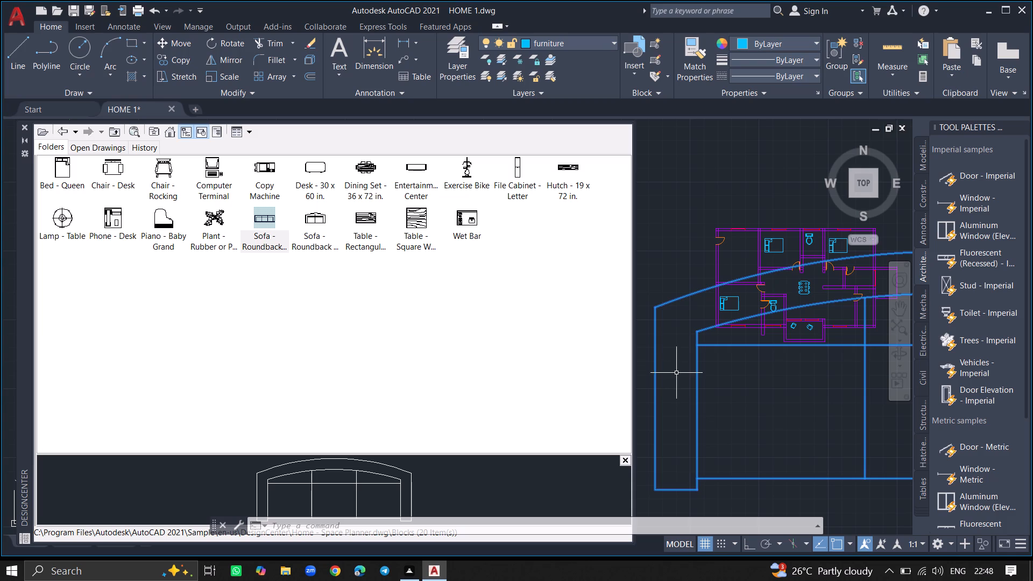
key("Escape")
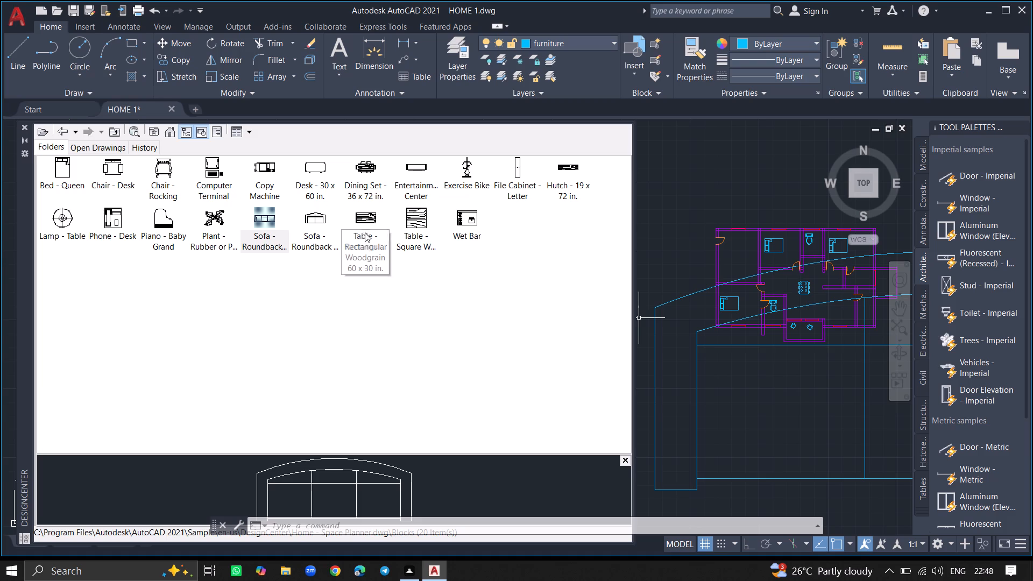
Insert the Sofa - Roundback Loveseat 5 ft. block over the floor plan and close DesignCenter.
left_click(313, 219)
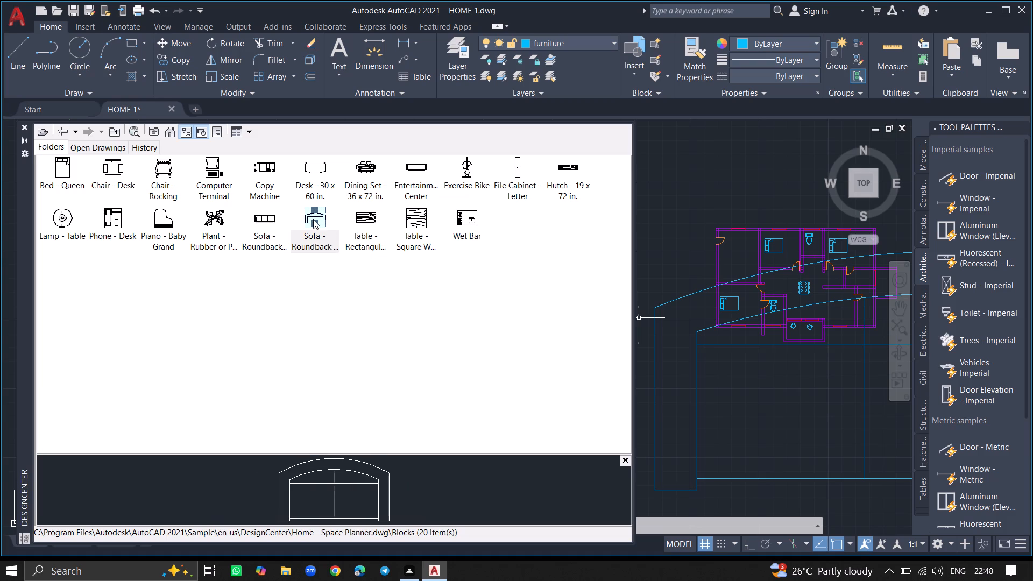
left_click_drag(313, 219, 667, 296)
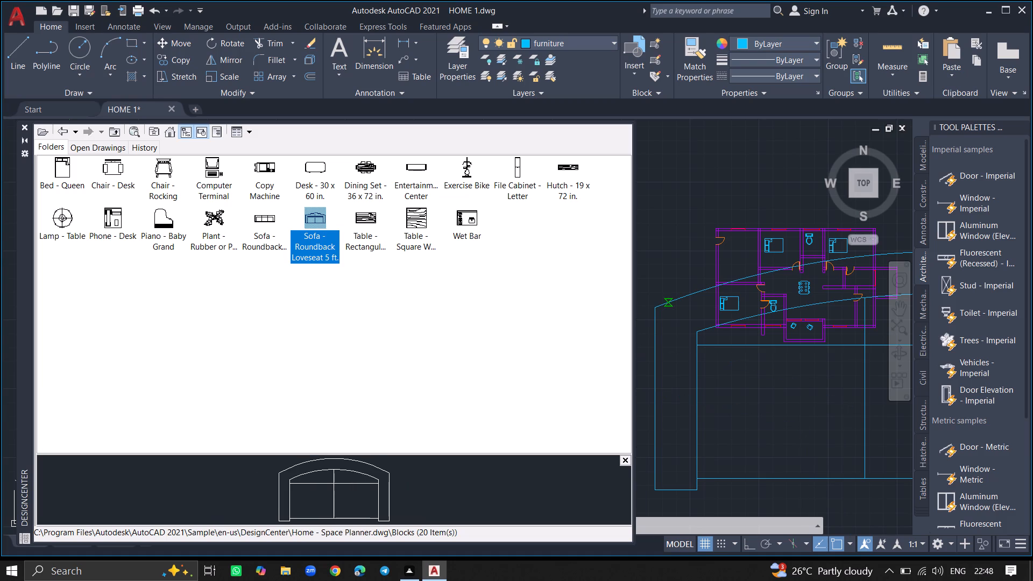
left_click_drag(667, 296, 711, 131)
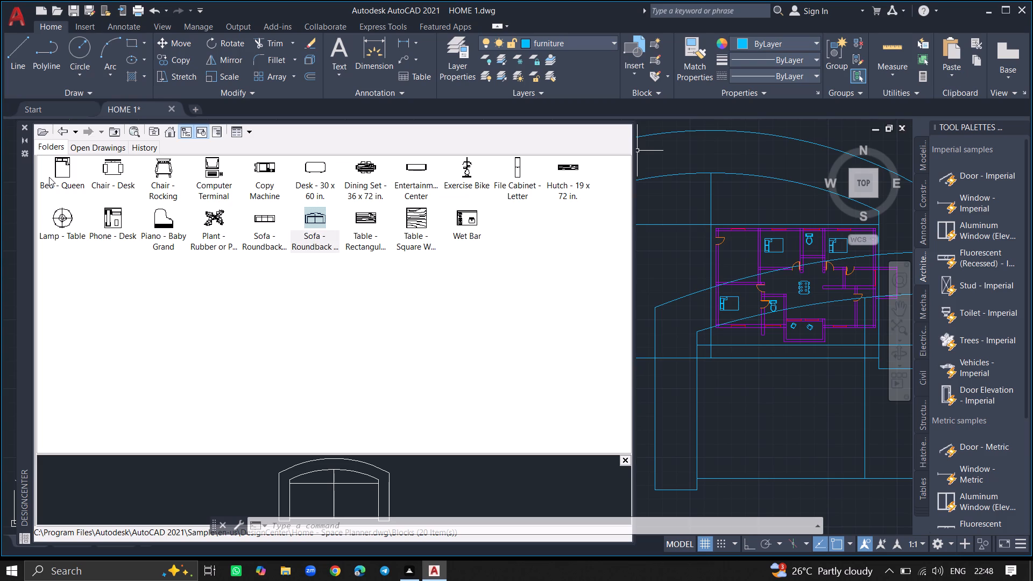
left_click(24, 127)
Scale the oversized three-seat sofa down freehand to furniture size, using a base point on its seat divider.
scroll(198, 271, "down", 4, "ctrl")
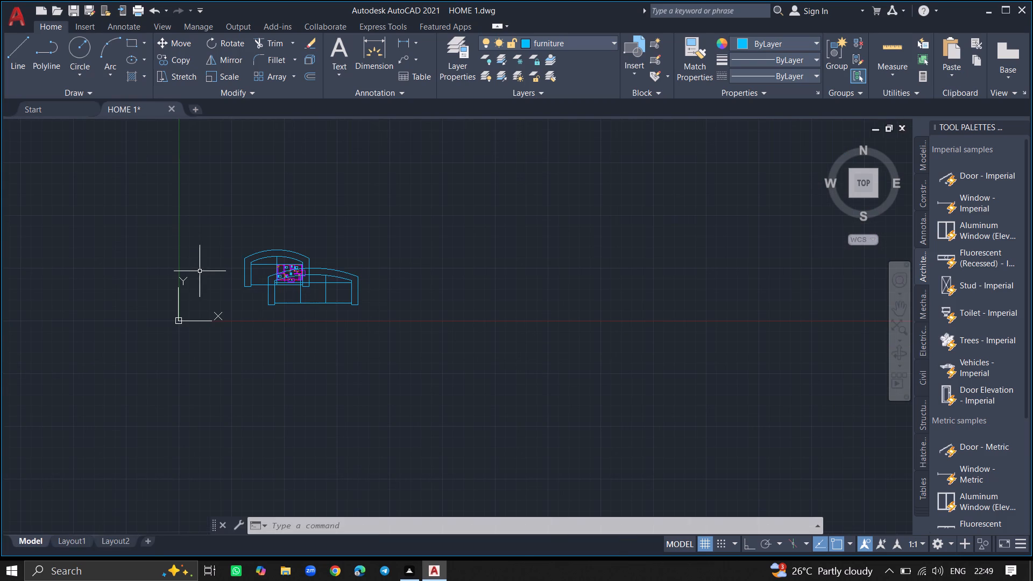
scroll(288, 290, "up", 4, "ctrl")
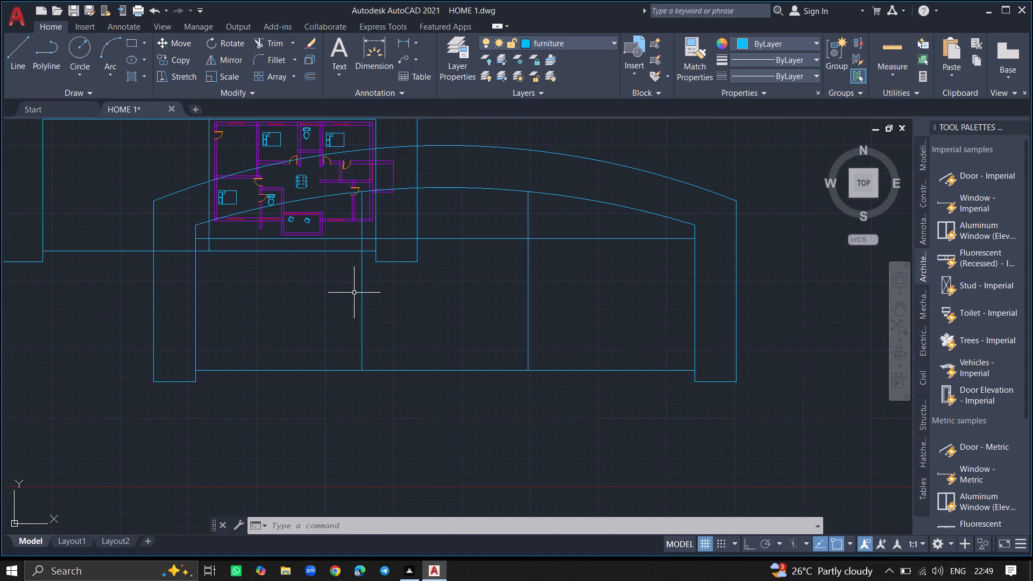
left_click(360, 293)
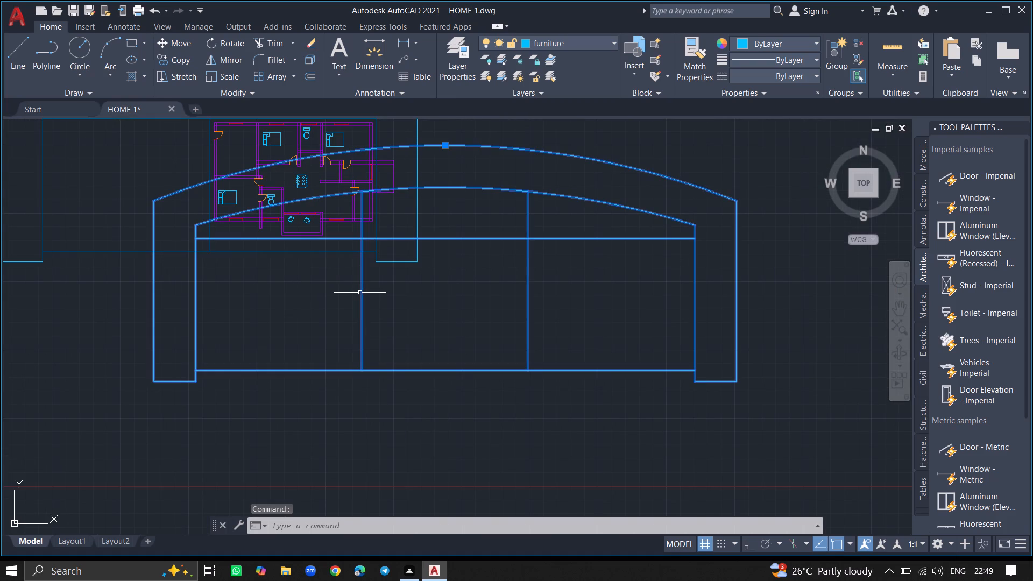
type("SC")
key("Return")
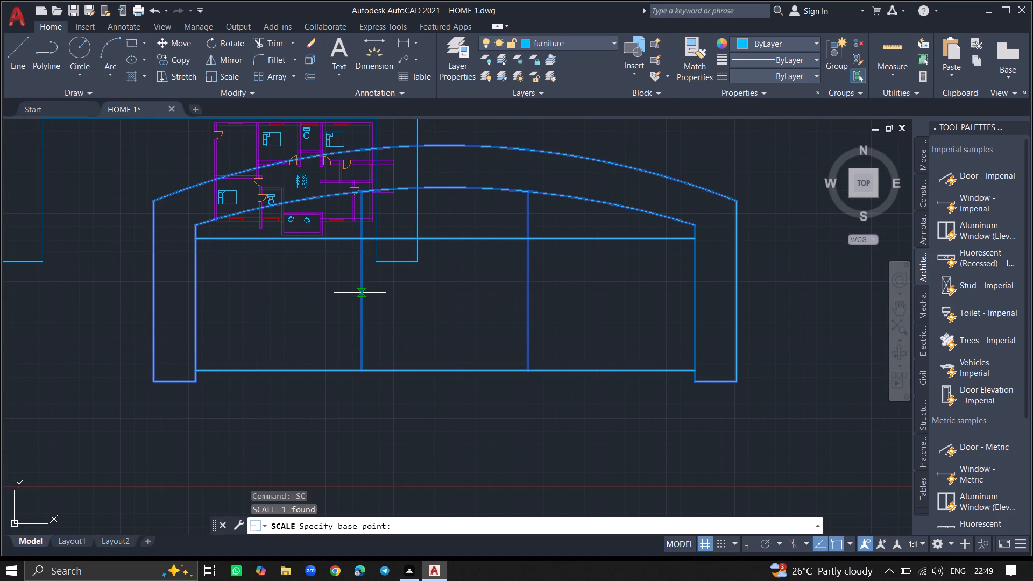
left_click(360, 293)
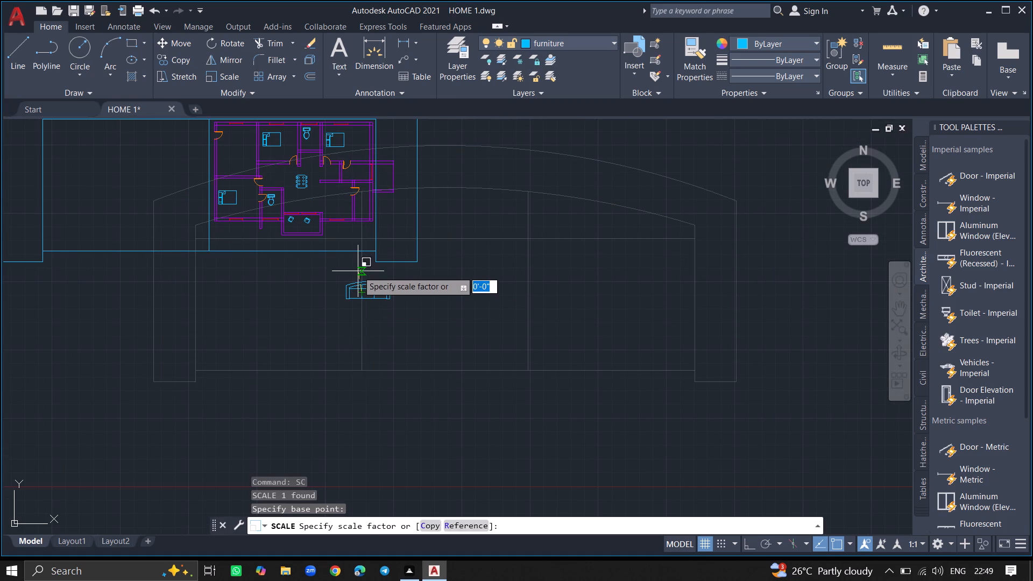
left_click(358, 271)
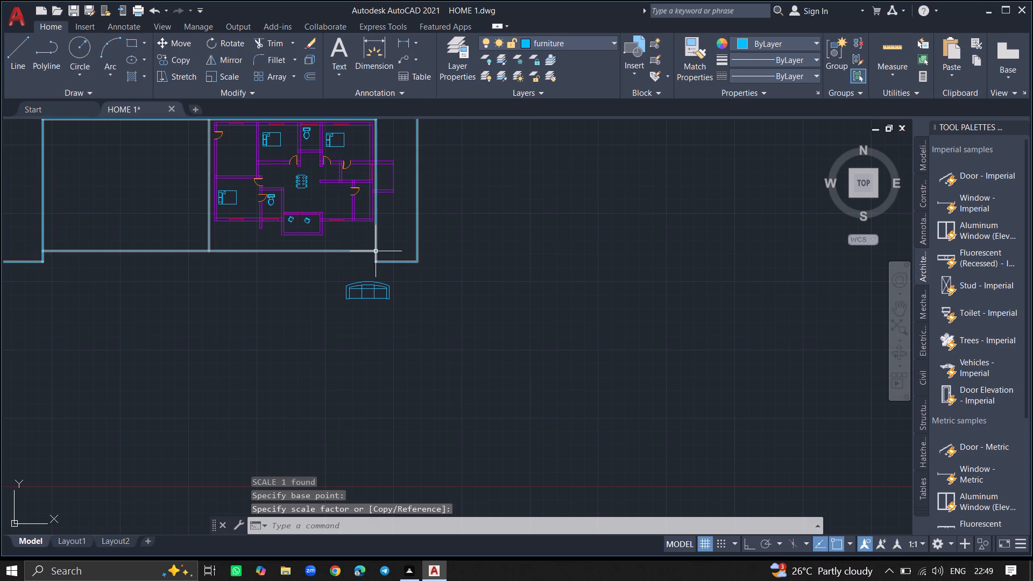
Scale the oversized loveseat down freehand to furniture size, using the lower corner of its seat as base point.
left_click(376, 251)
type("SC")
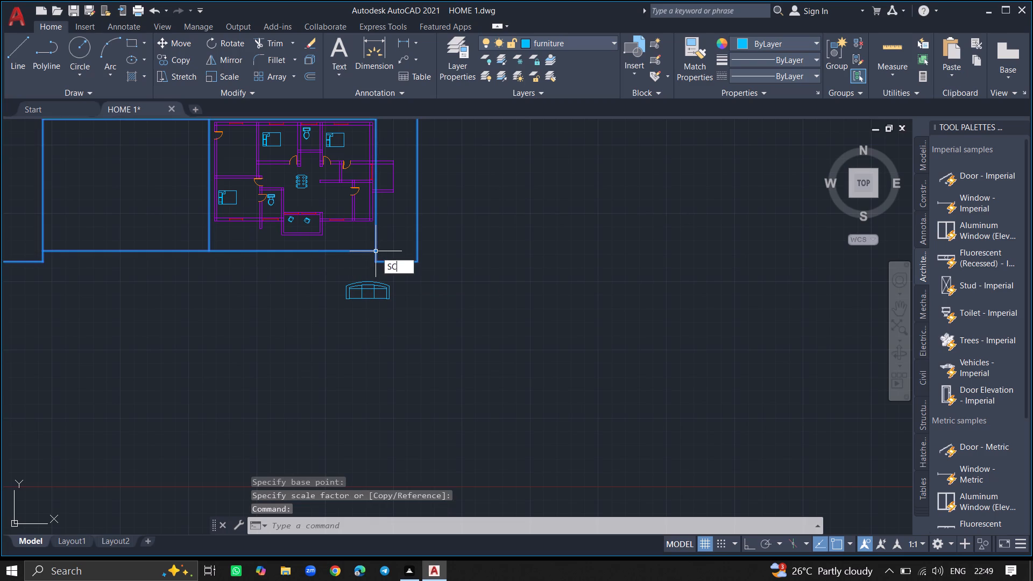
key("Return")
left_click(376, 251)
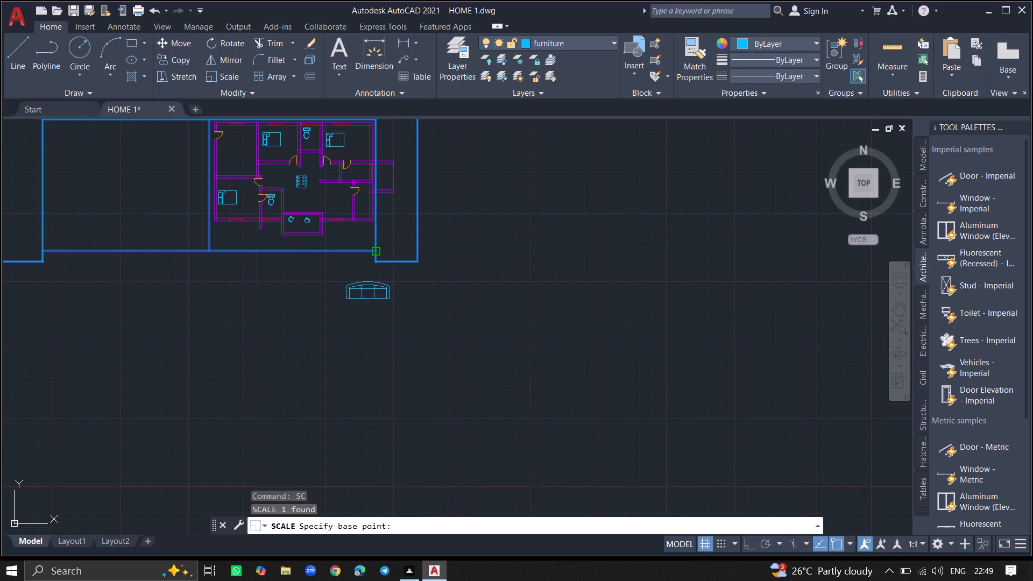
left_click(375, 232)
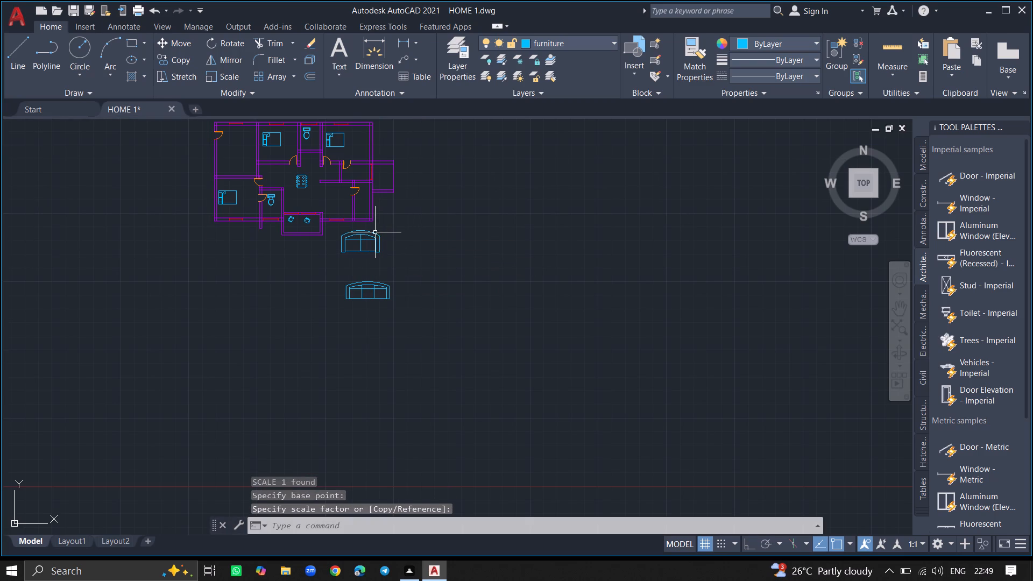
Move the three-seat sofa by the midpoint of its curved back into the upper-left room of the floor plan.
left_click(369, 280)
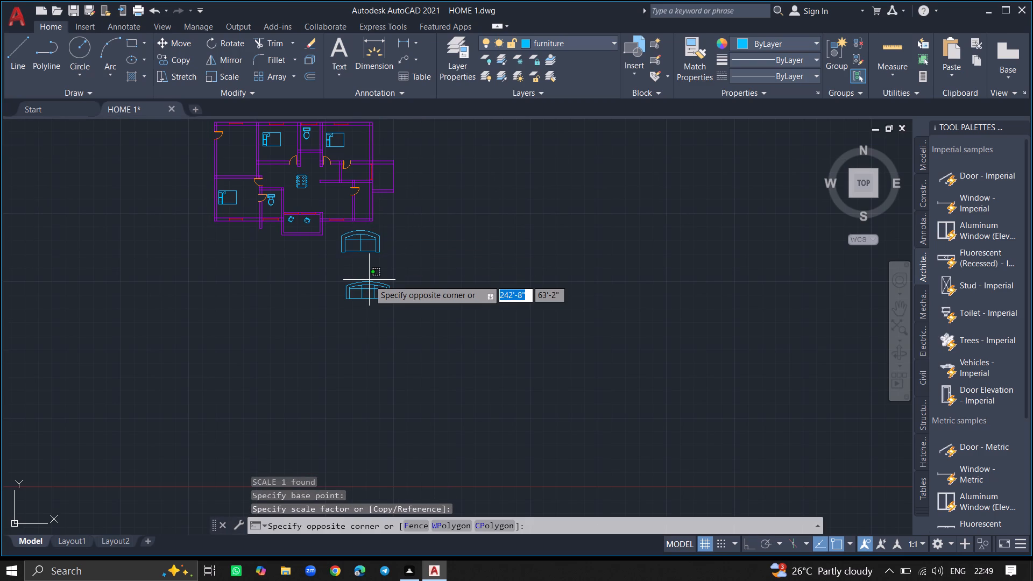
left_click(310, 353)
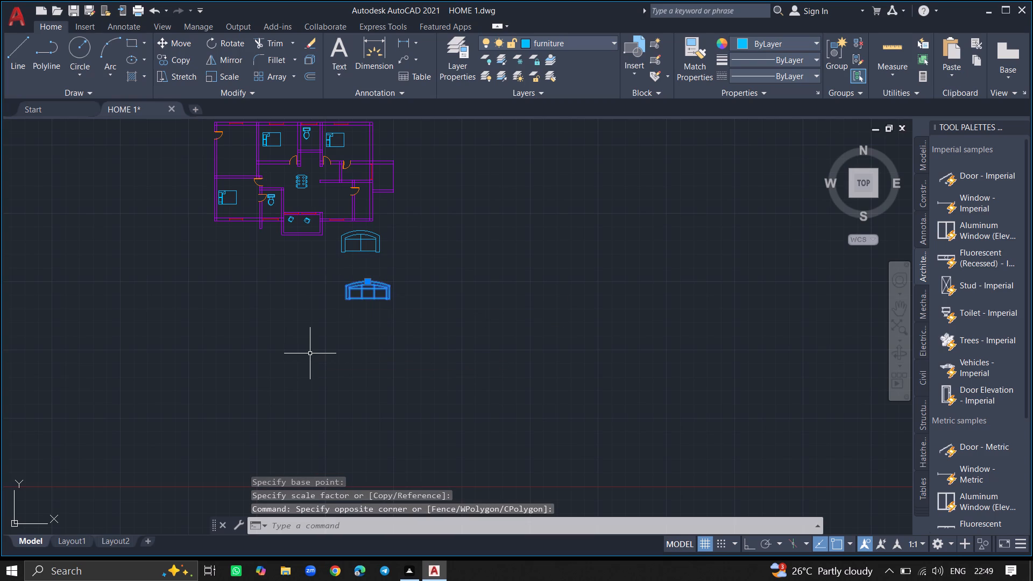
type("MO")
type("VE")
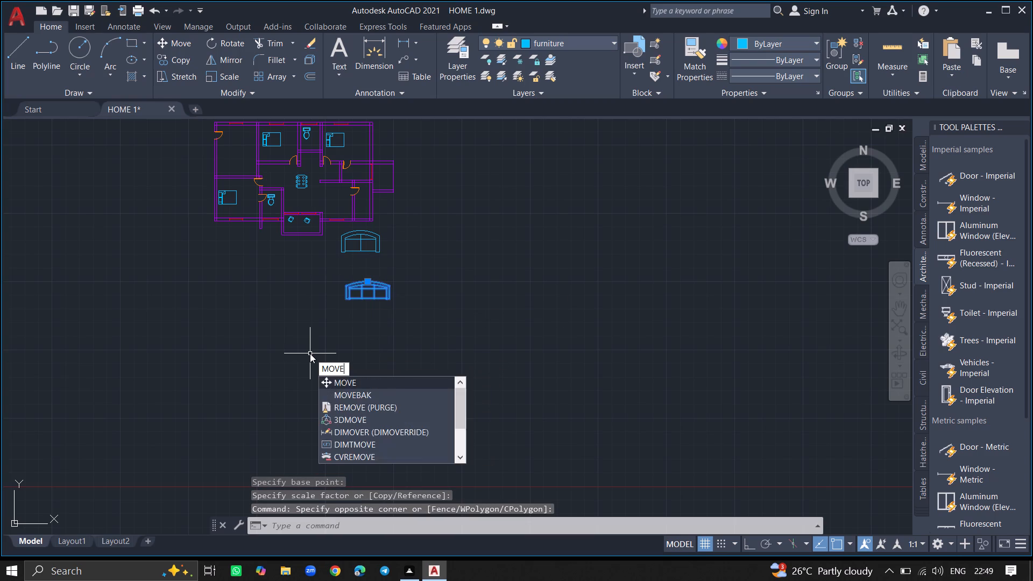
left_click(343, 382)
left_click(368, 281)
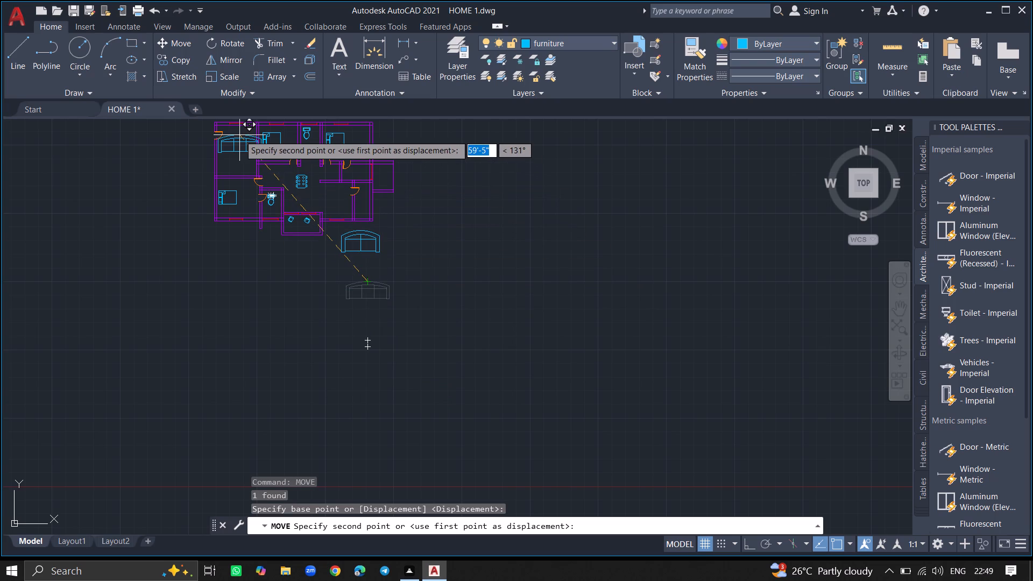
scroll(239, 135, "up", 3, "ctrl")
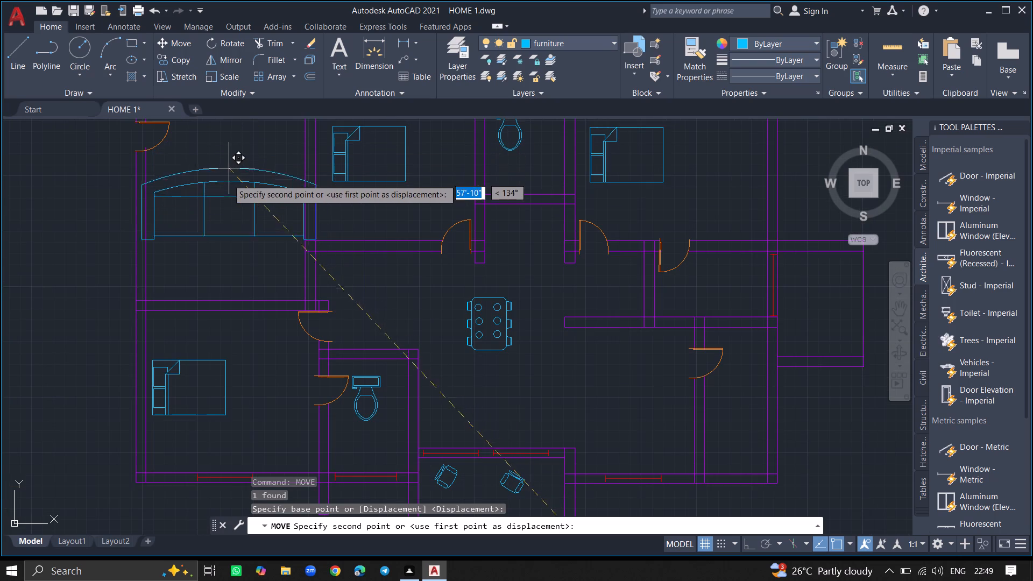
left_click(228, 183)
Scale the three-seat sofa down freehand about its back so it fits between the walls of the upper-left room.
left_click(228, 183)
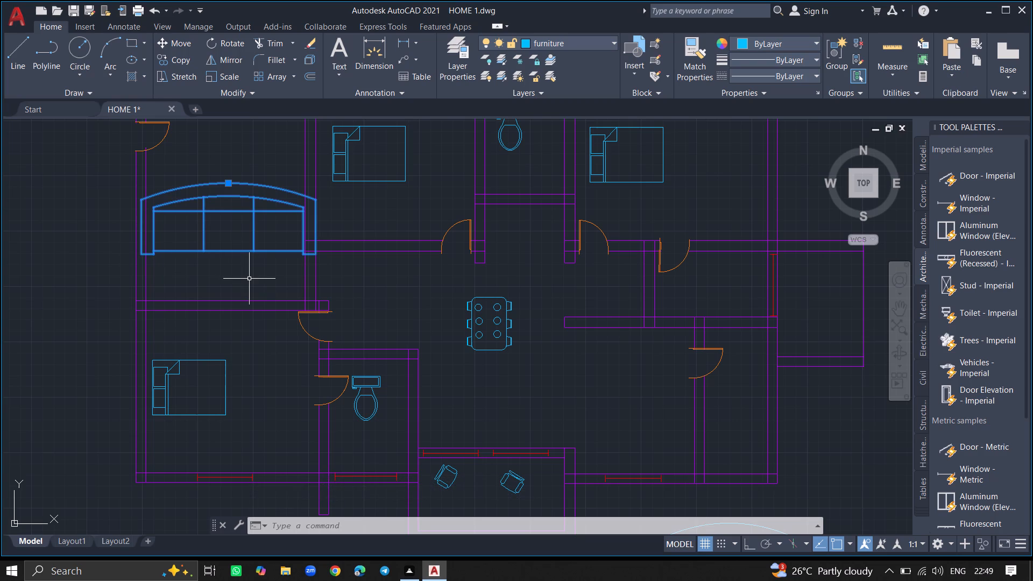
type("SC")
key("Return")
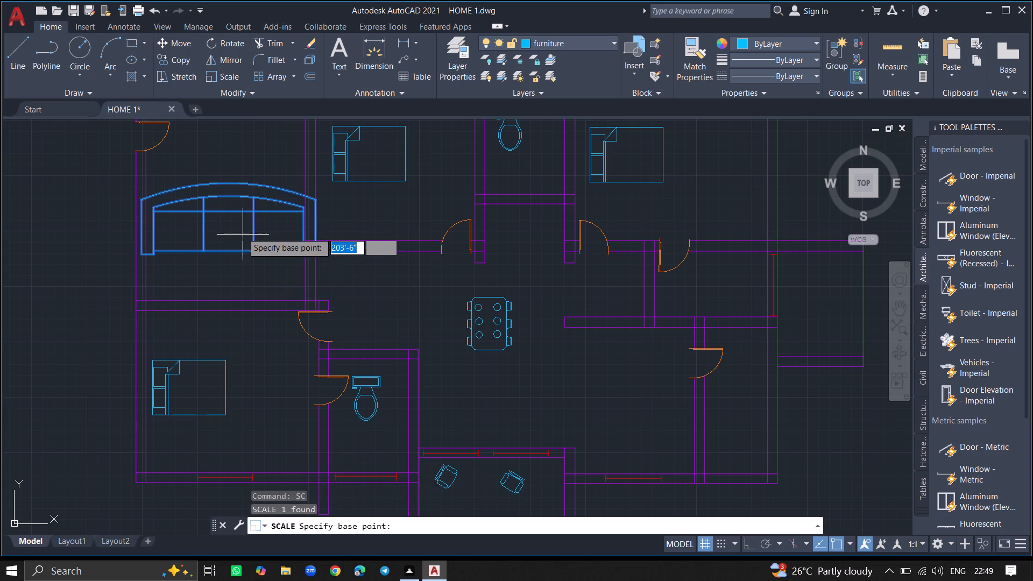
left_click(232, 192)
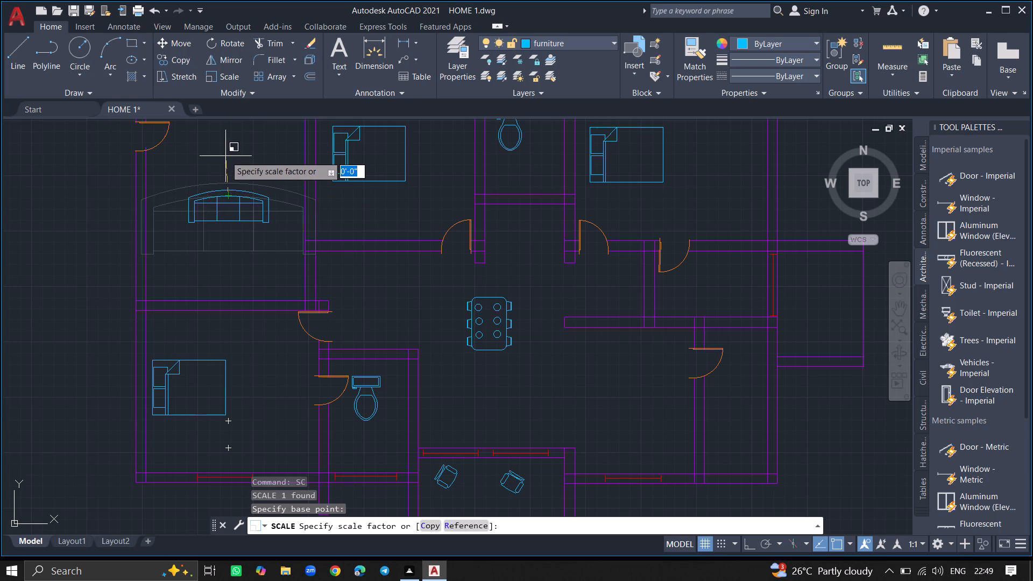
left_click(225, 156)
Rotate the three-seat sofa 180° about a point on its curved back, with Ortho turned on.
left_click(225, 189)
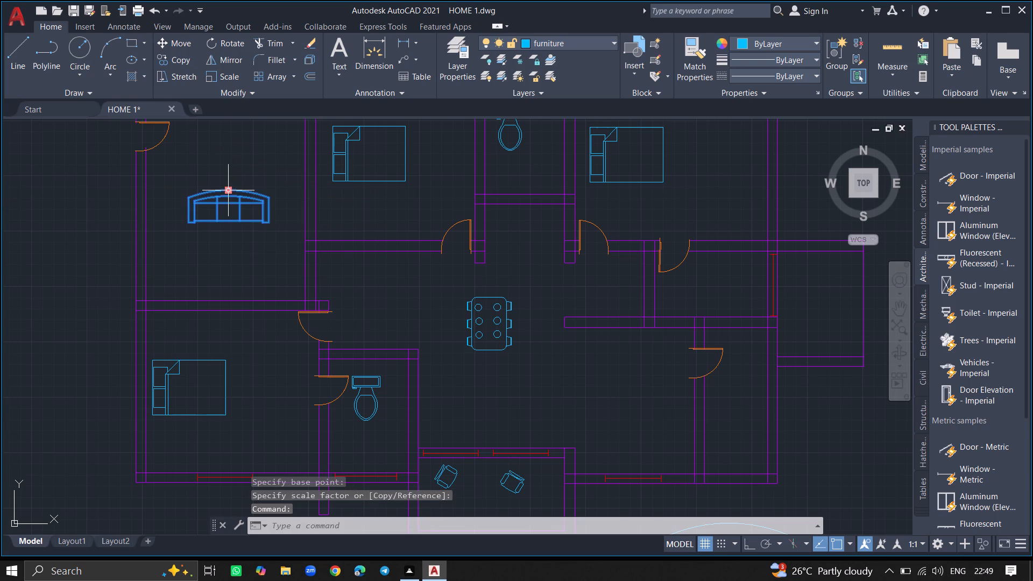
left_click(261, 158)
left_click(261, 158)
type("ROTA")
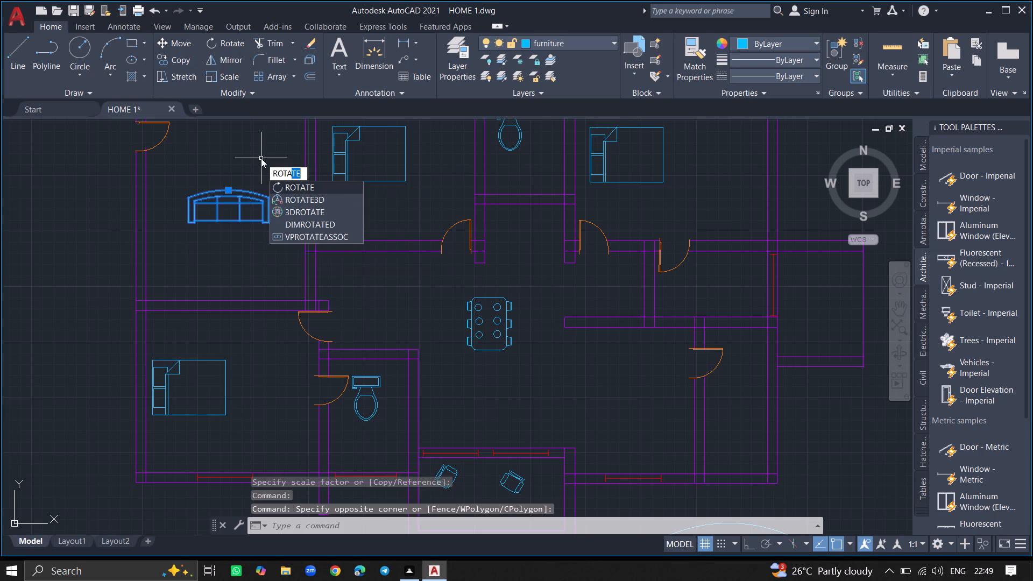
type("TE")
key("Return")
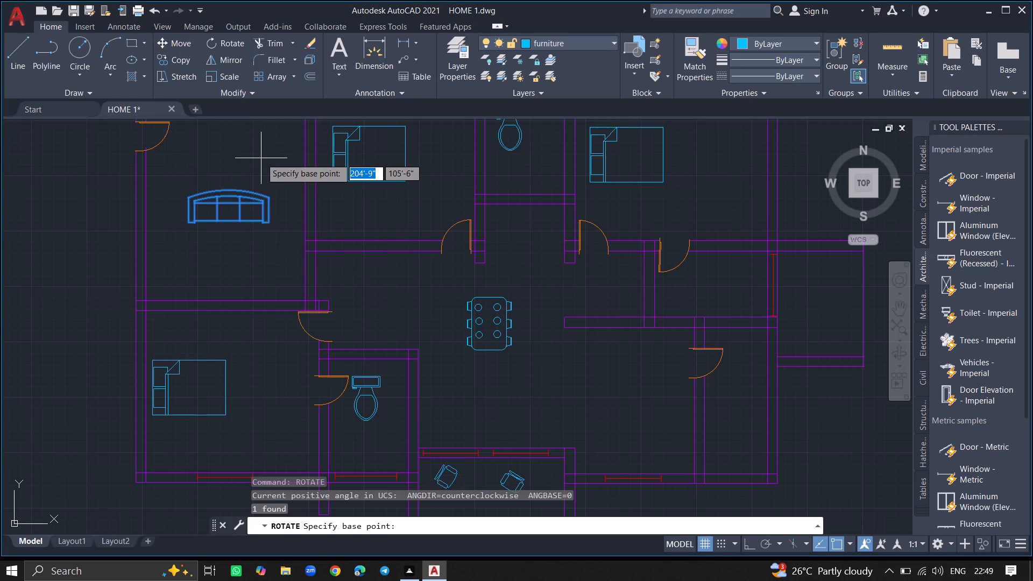
left_click(224, 193)
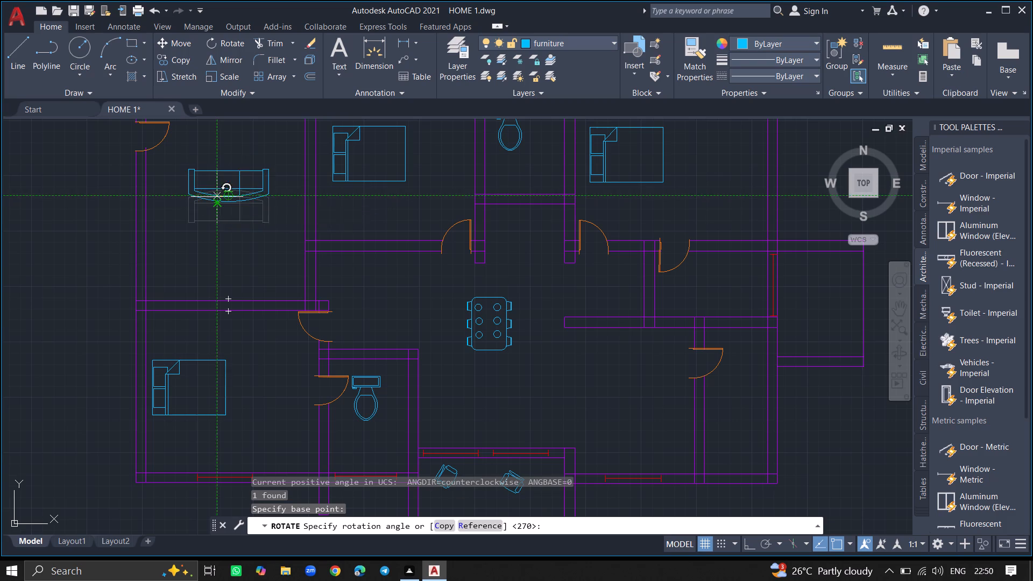
key("F8")
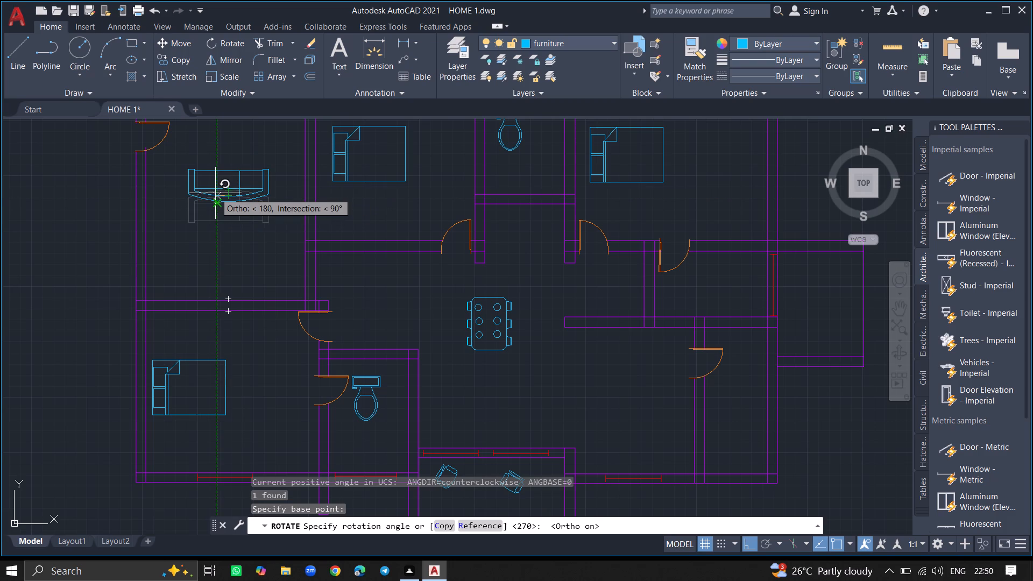
left_click(215, 193)
Move the three-seat sofa straight down with Ortho on, closer to the lower wall of the upper-left room.
left_click(260, 155)
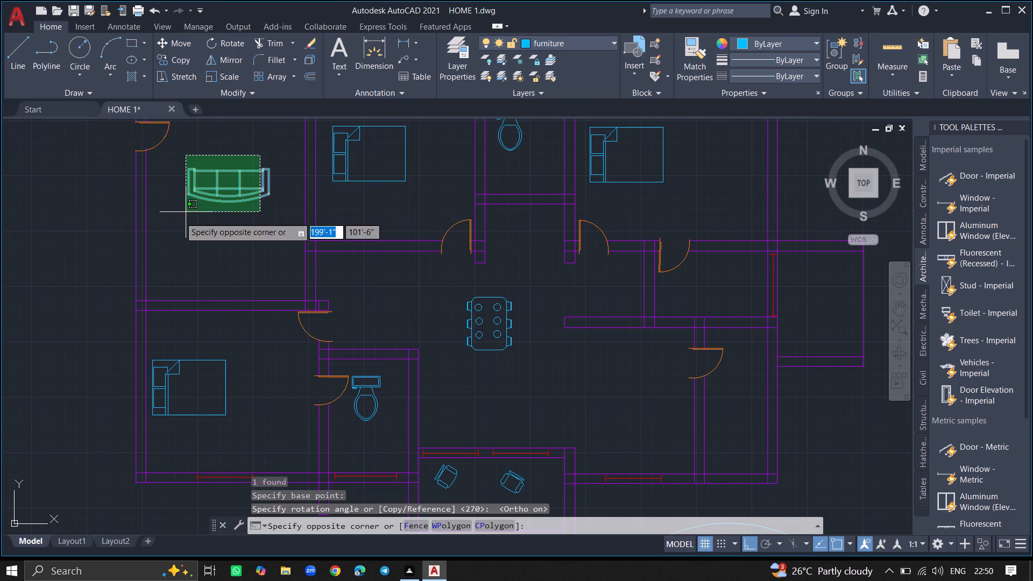
left_click(168, 228)
type("MO")
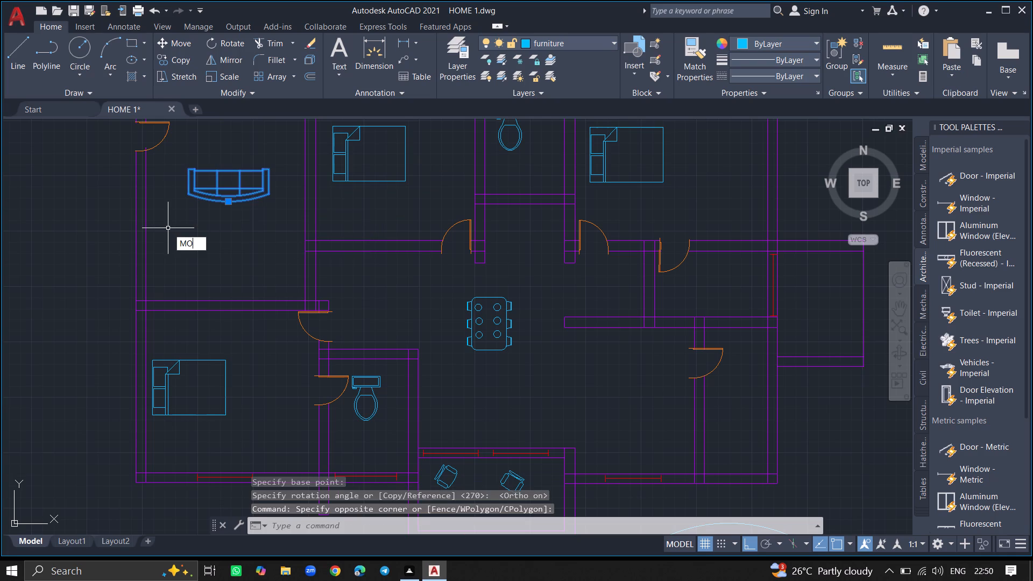
type("VE")
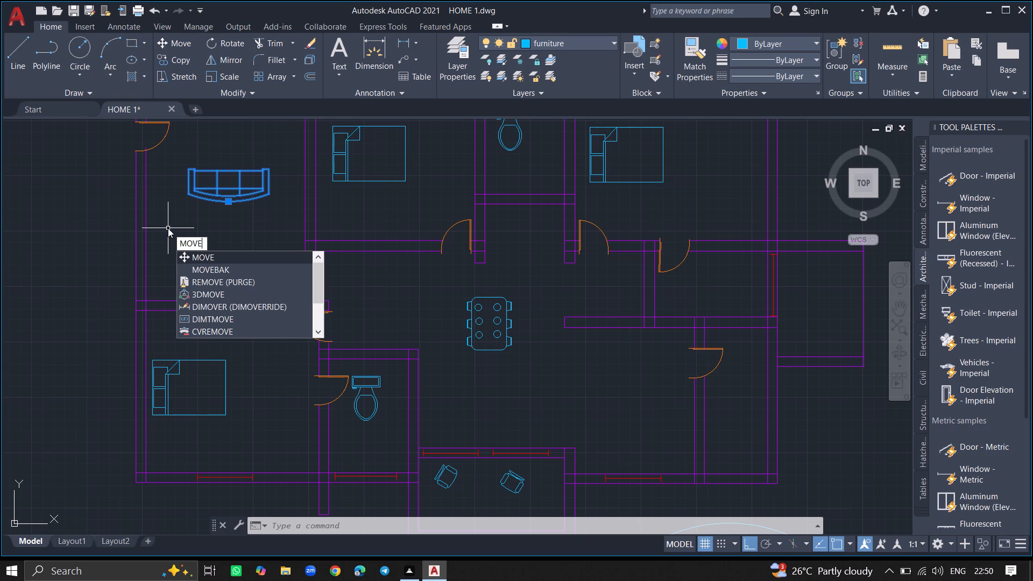
left_click(219, 256)
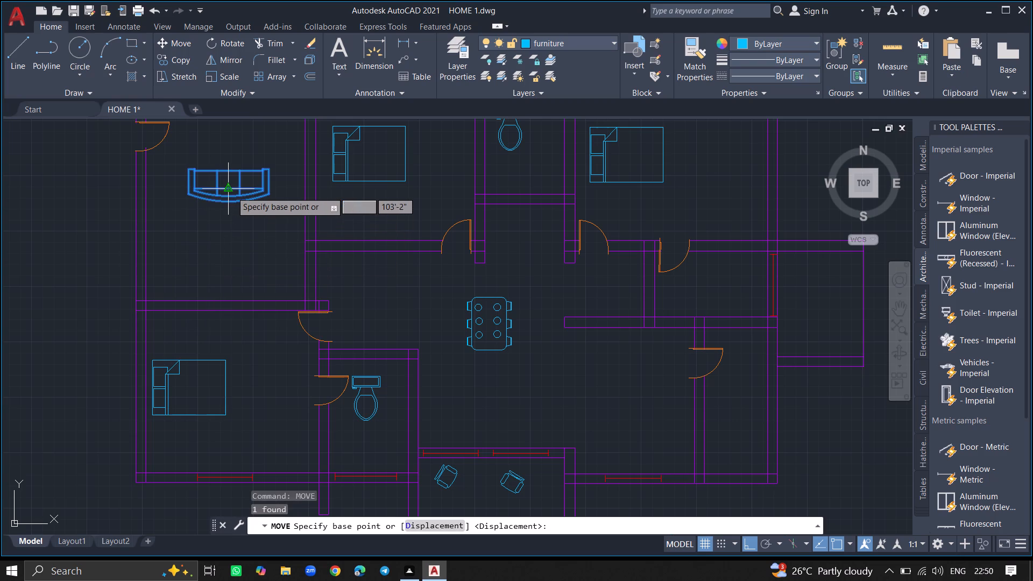
left_click(231, 192)
left_click(222, 258)
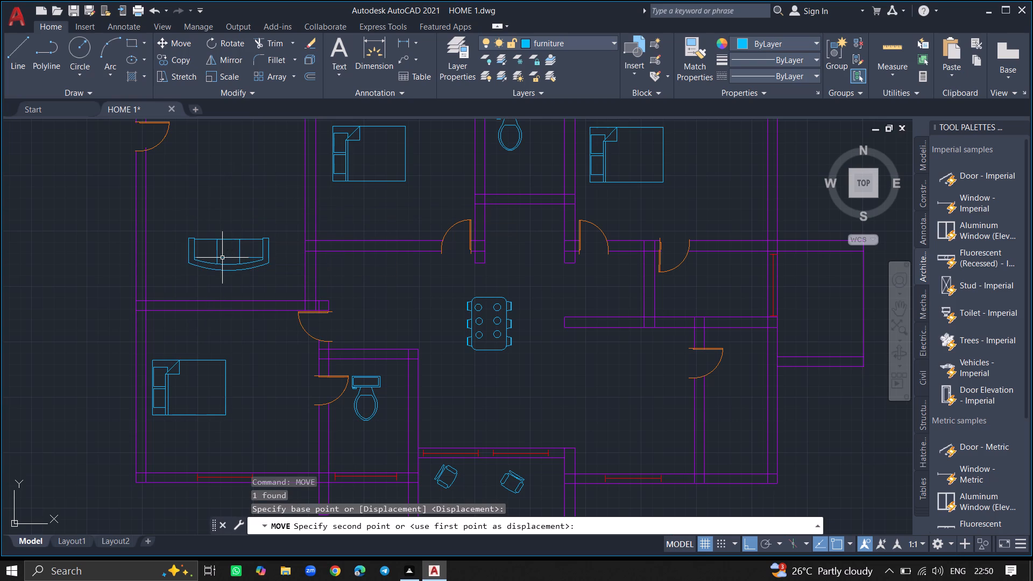
Move the loveseat by its curved back to the top wall of the upper-left room, opposite the three-seat sofa, with Ortho off.
scroll(222, 213, "down", 1, "ctrl")
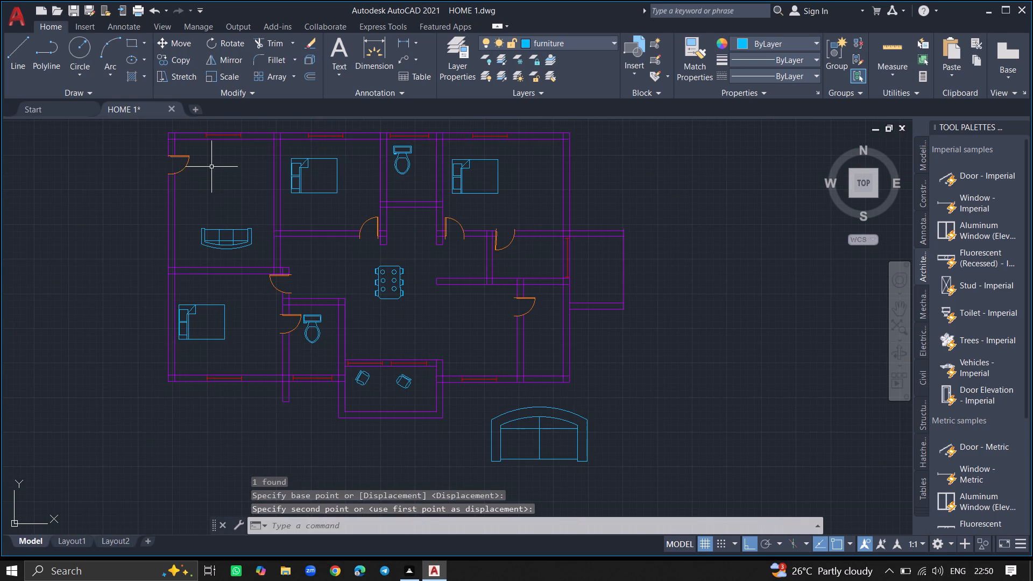
left_click(621, 398)
left_click(458, 468)
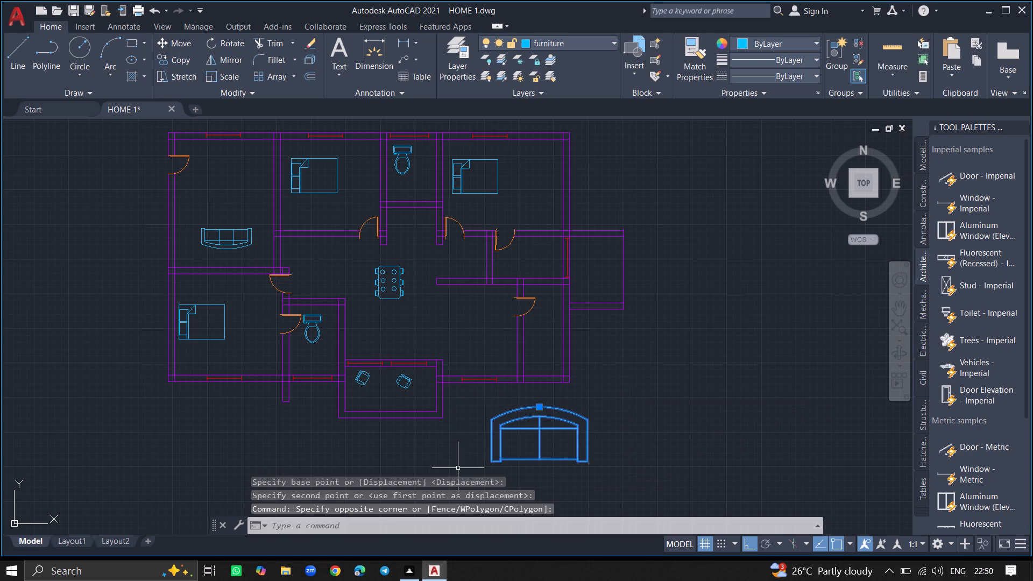
type("MOVE")
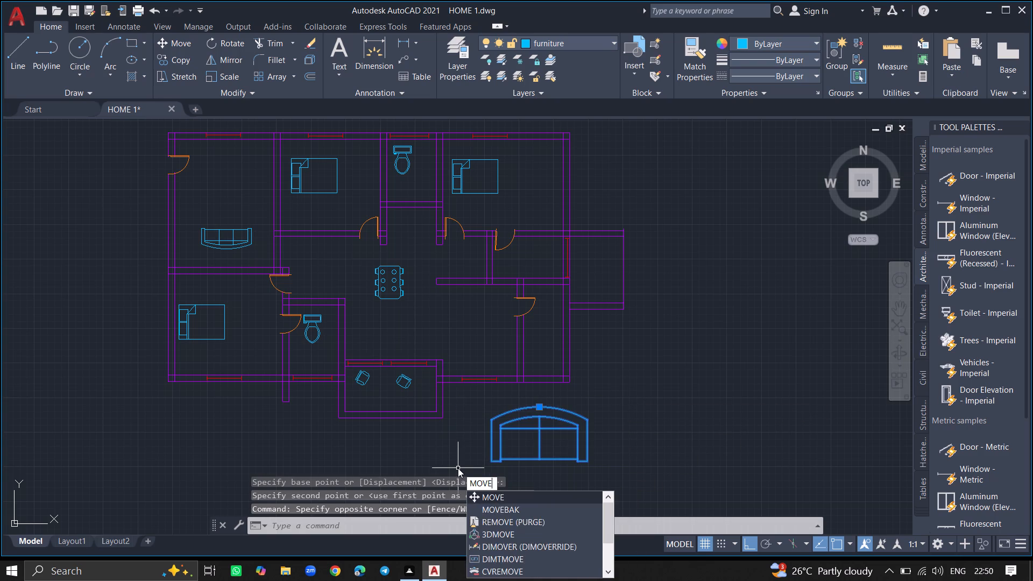
key("Return")
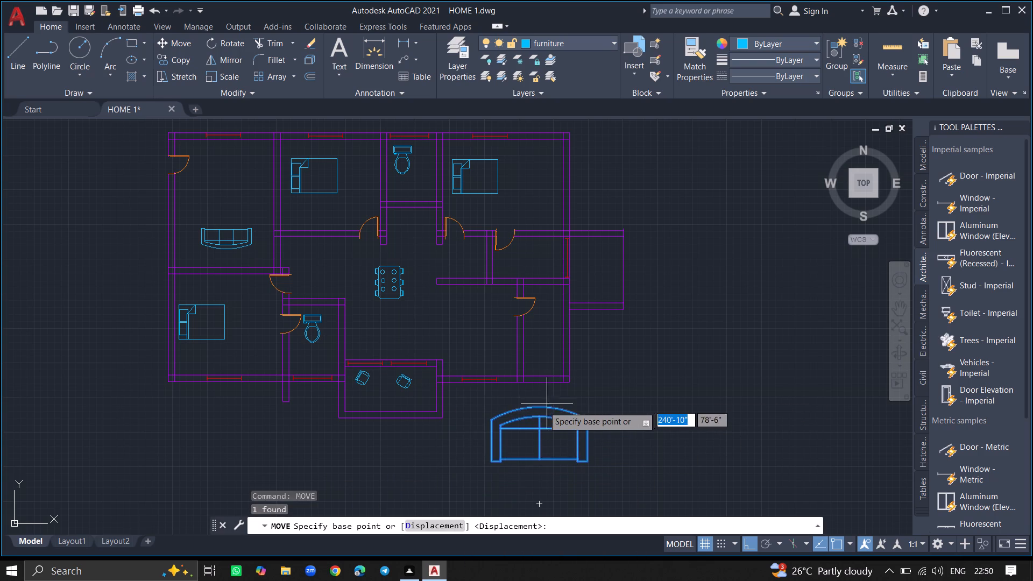
left_click(536, 410)
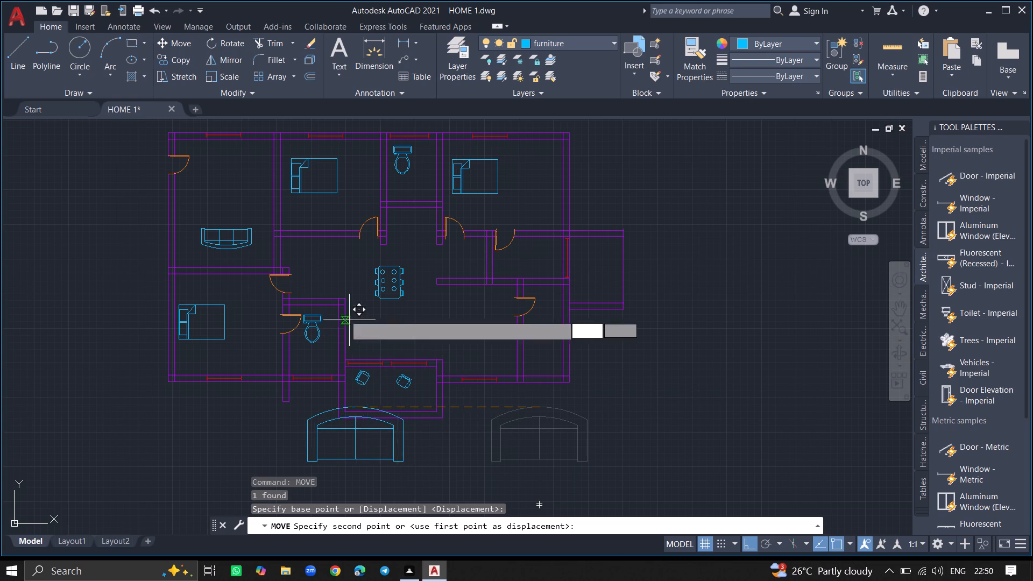
key("F8")
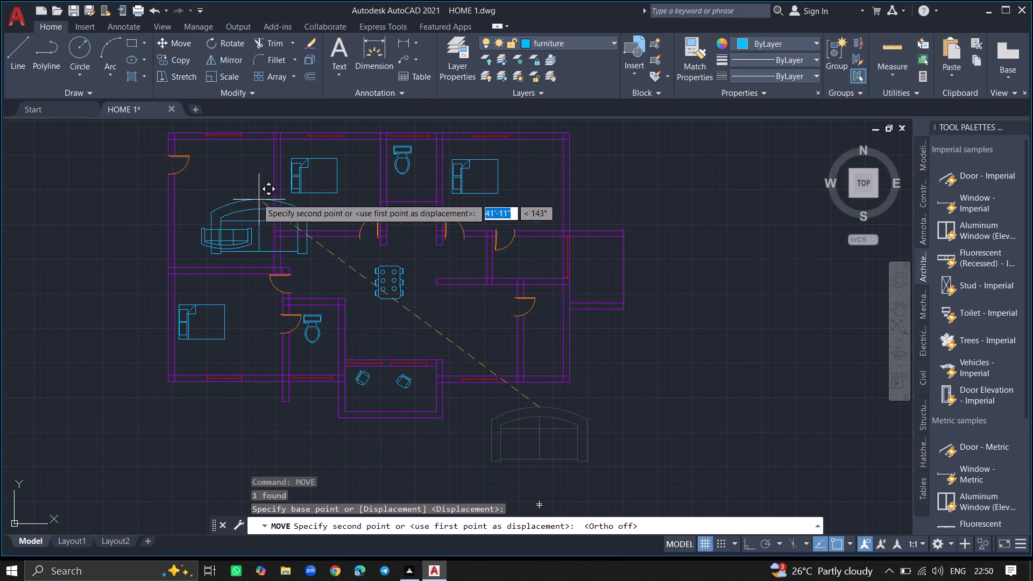
left_click(228, 141)
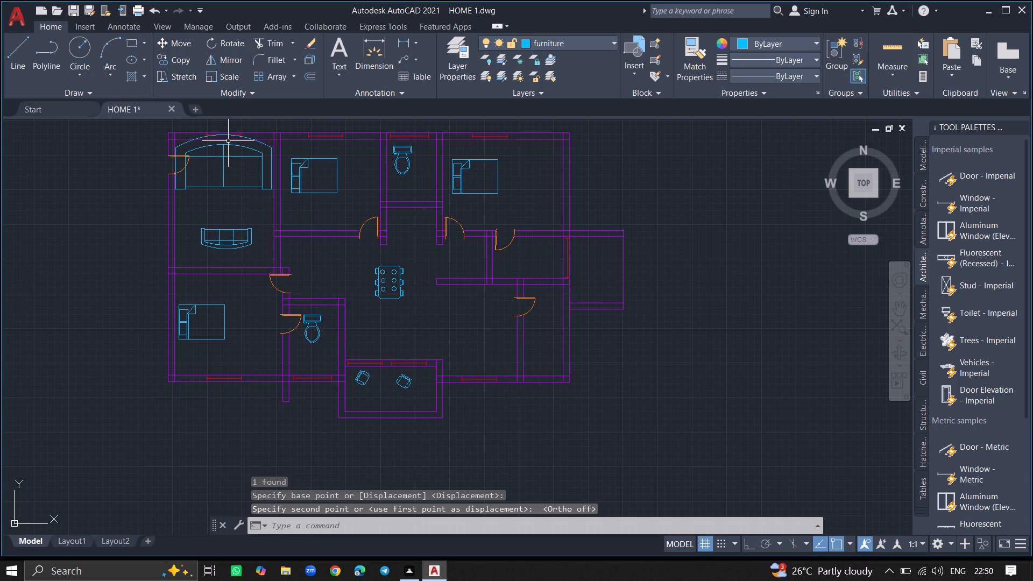
Scale the loveseat down freehand about the middle of its seat's back edge to roughly the three-seat sofa's width.
left_click(223, 154)
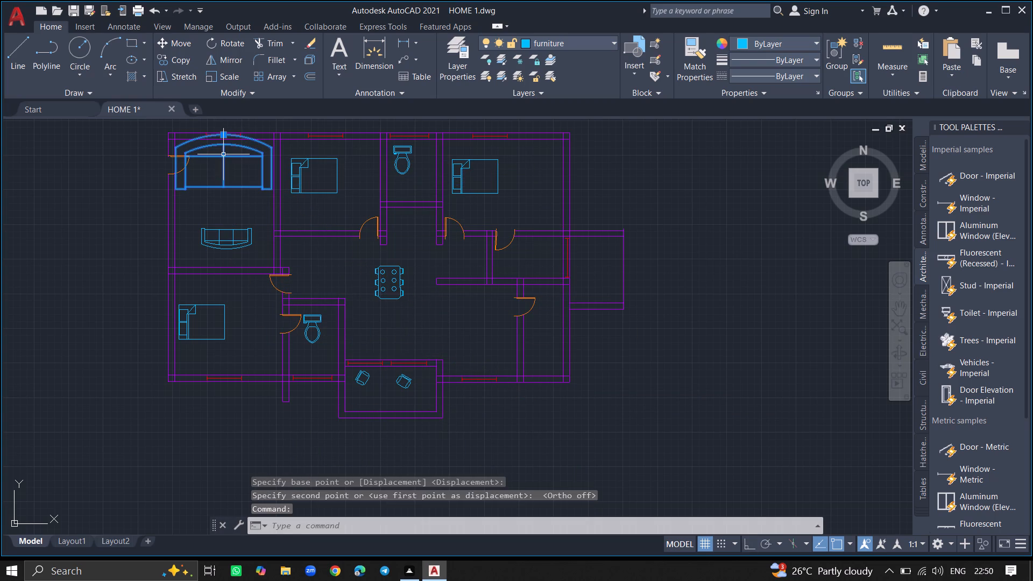
type("SC")
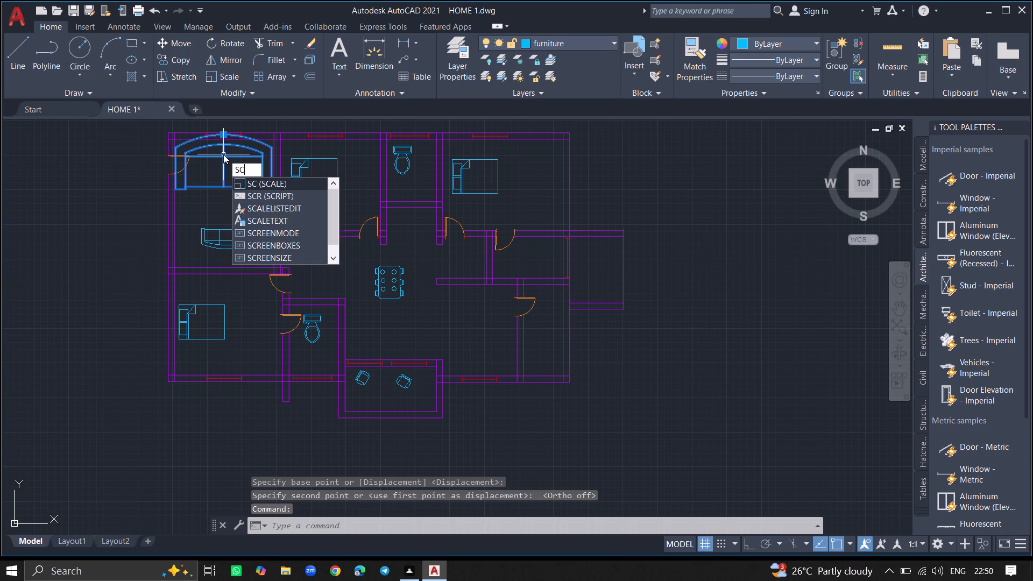
key("Return")
left_click(223, 154)
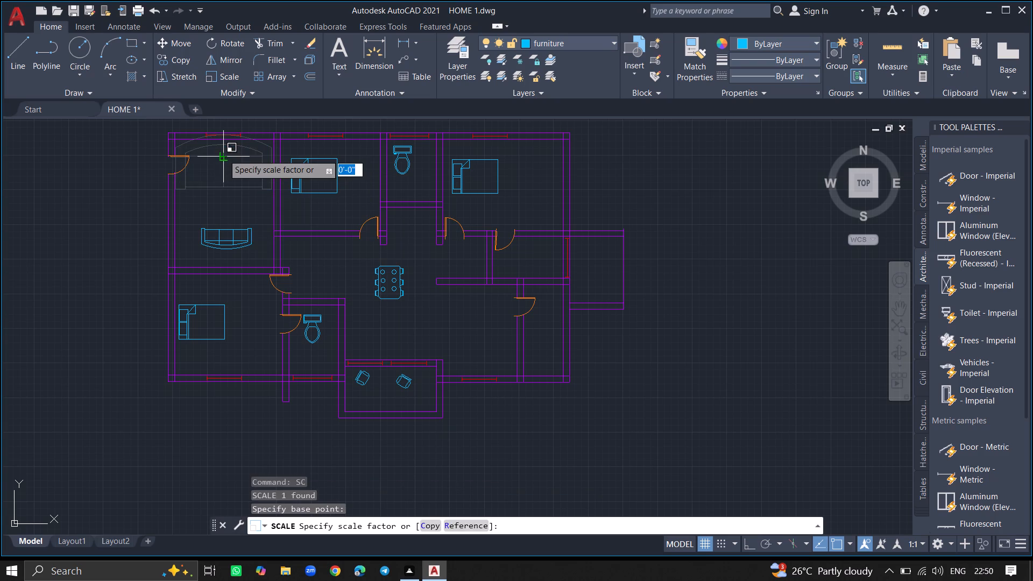
left_click(215, 130)
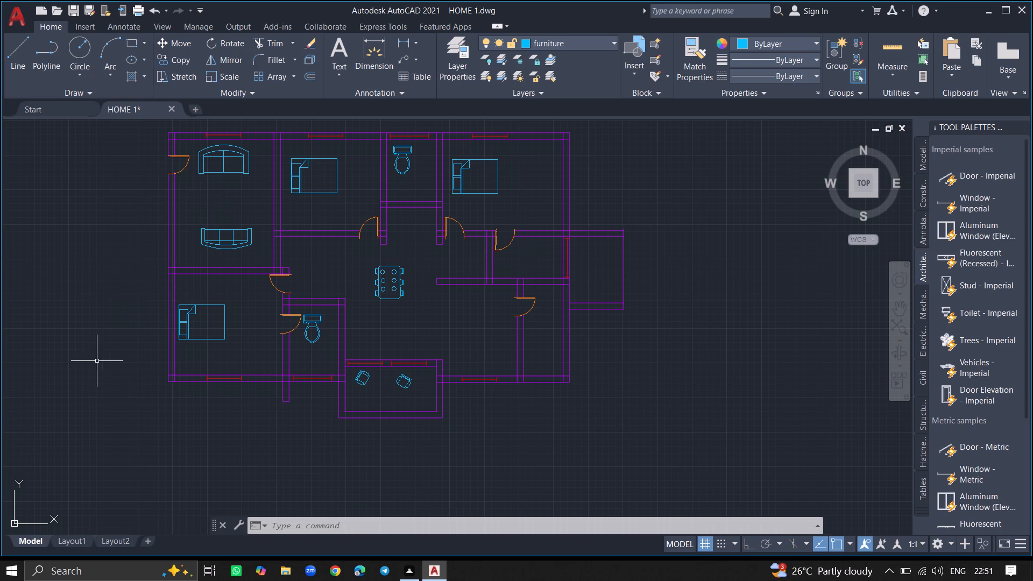
Insert the Table - Rectangular Woodgrain 60 x 30 in. block from DesignCenter beside the floor plan, then close DesignCenter.
key("ctrl+2")
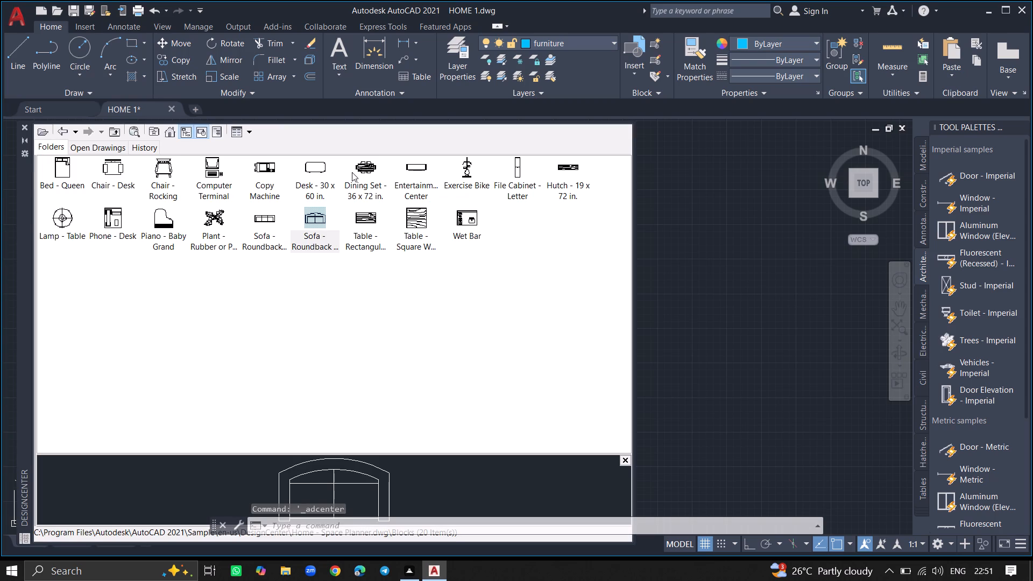
left_click(362, 215)
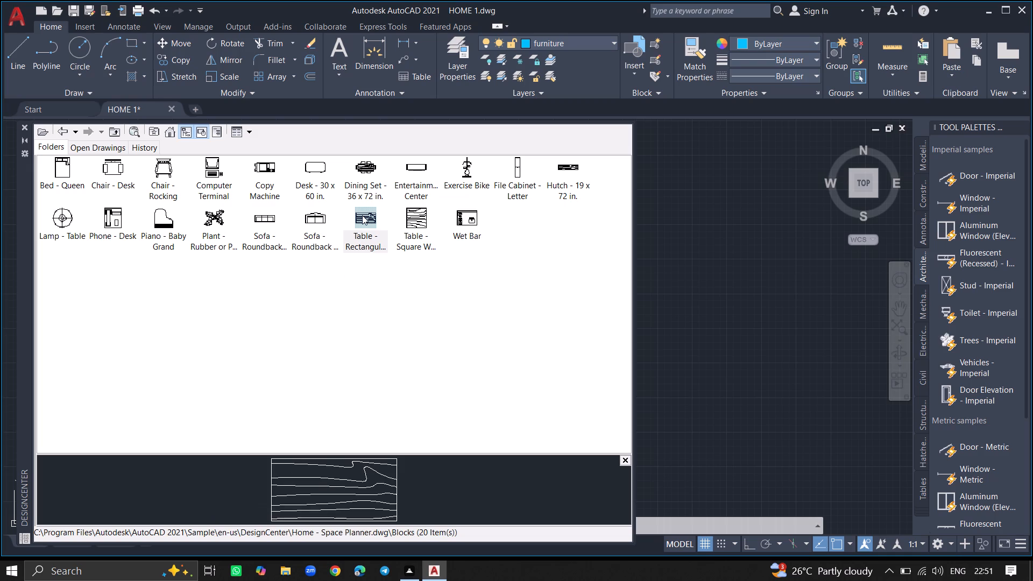
left_click_drag(362, 215, 407, 231)
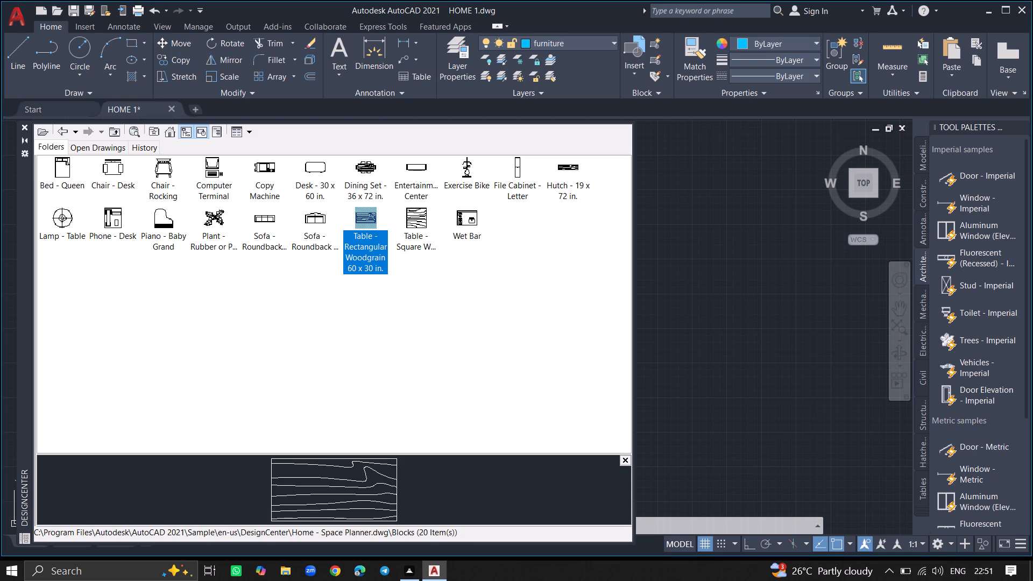
left_click_drag(407, 231, 697, 239)
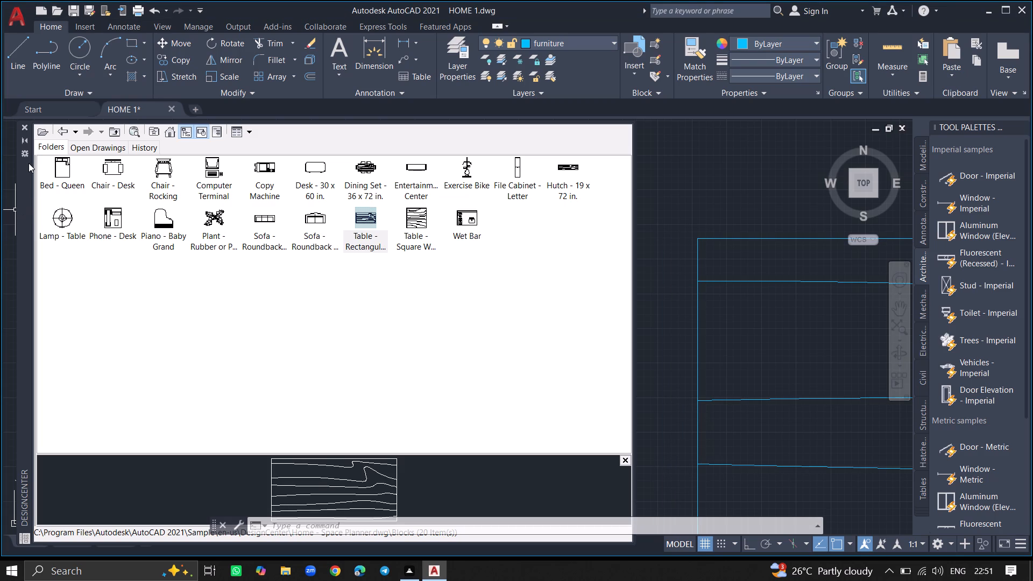
left_click(24, 125)
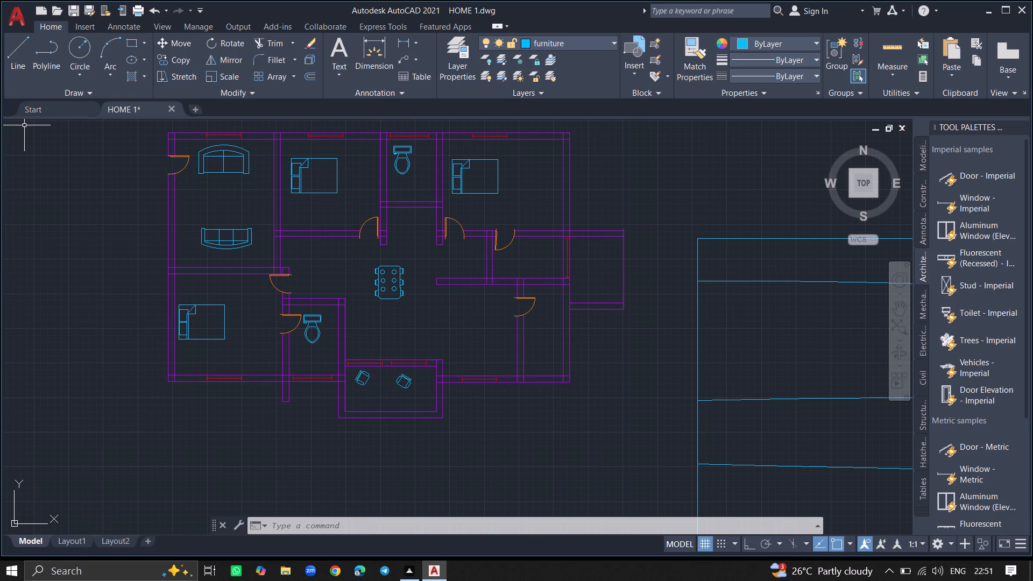
Scale the oversized woodgrain table down freehand to coffee-table size, using a point on its upper edge as base point.
left_click(725, 239)
type("SC")
key("Return")
left_click(725, 239)
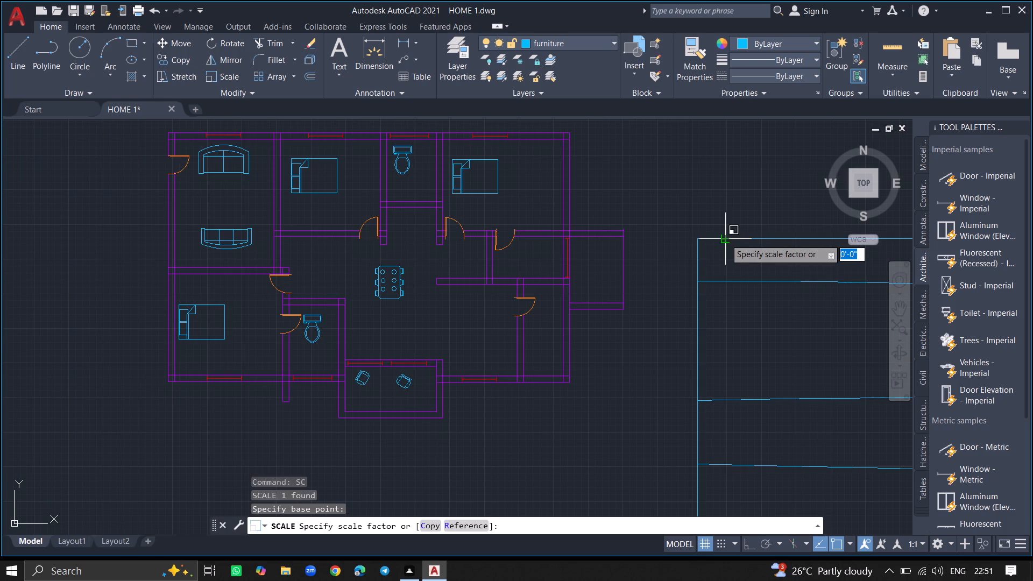
left_click(723, 218)
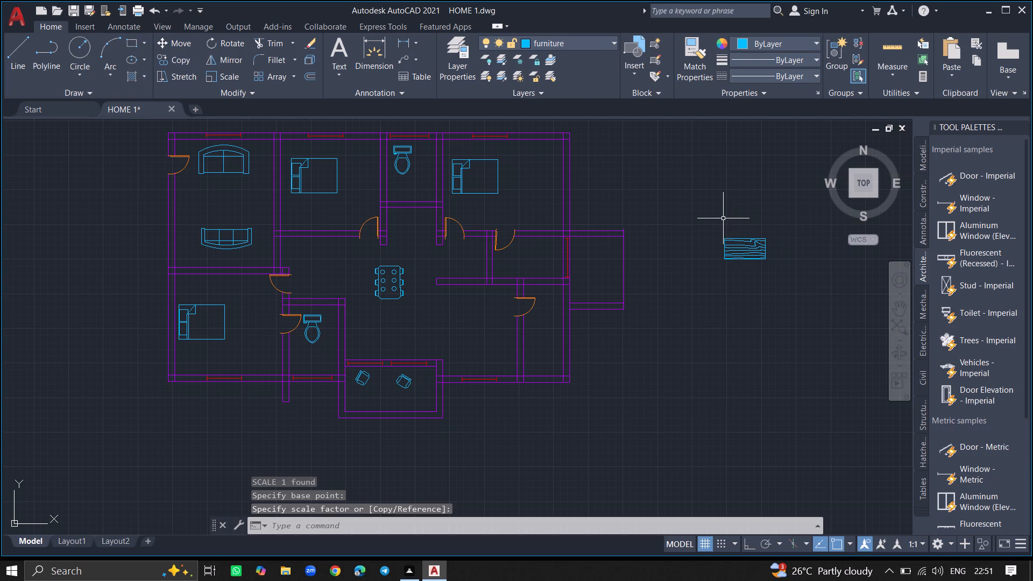
Move the woodgrain table into the upper-left room, between the loveseat and the three-seat sofa.
left_click(772, 222)
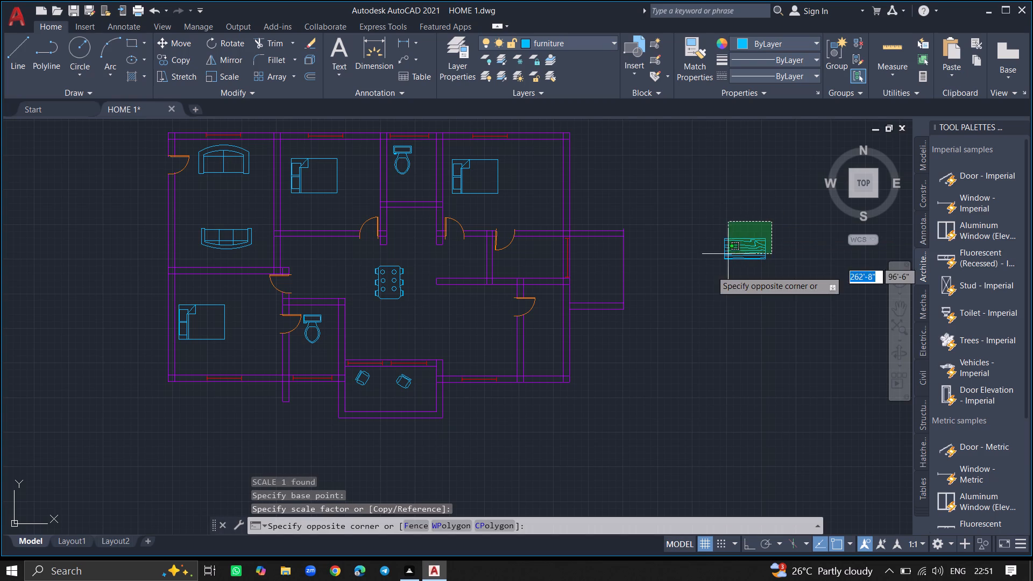
left_click(698, 286)
type("MOVE")
key("Return")
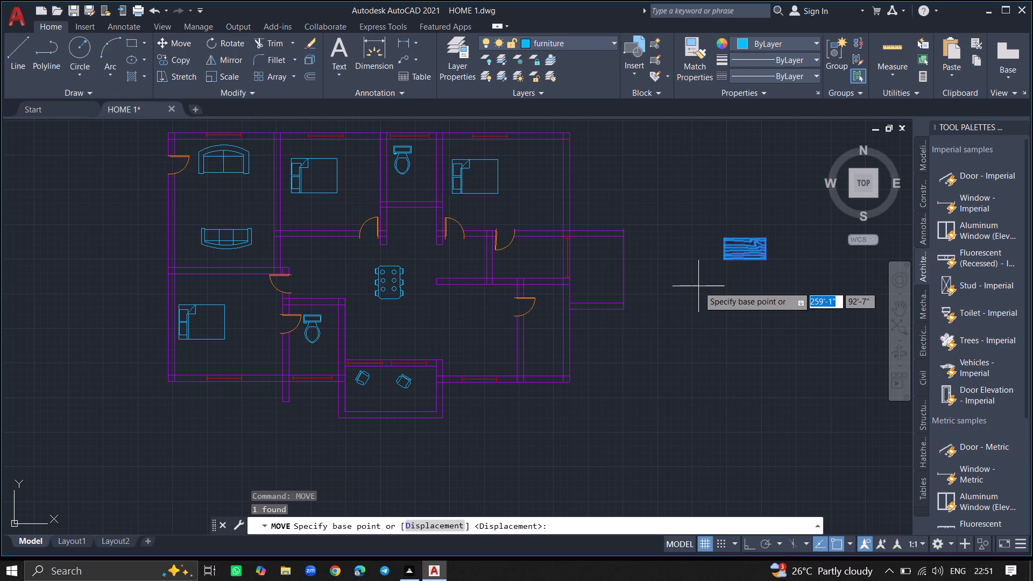
left_click(741, 249)
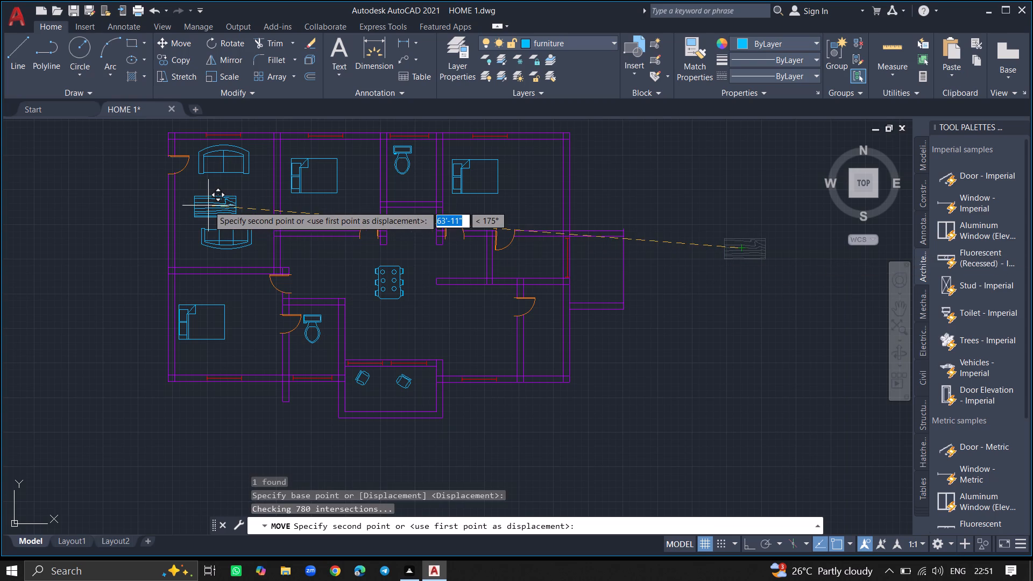
scroll(208, 206, "up", 4, "ctrl")
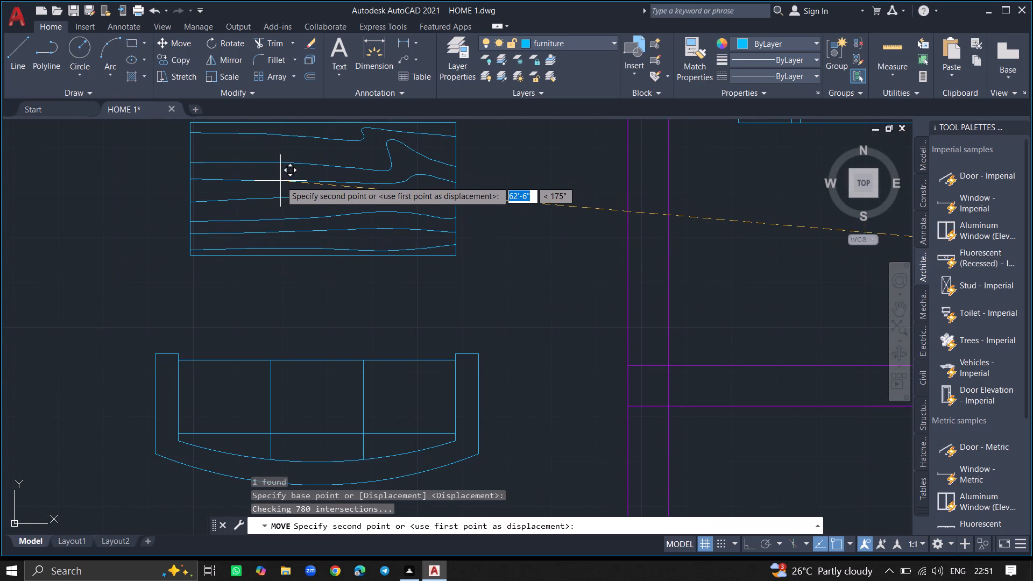
left_click(280, 181)
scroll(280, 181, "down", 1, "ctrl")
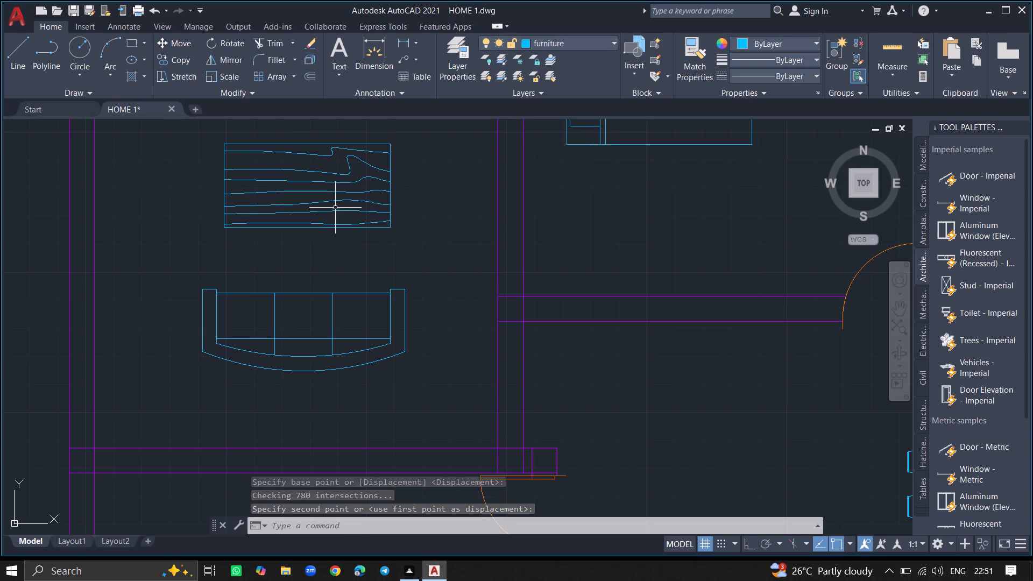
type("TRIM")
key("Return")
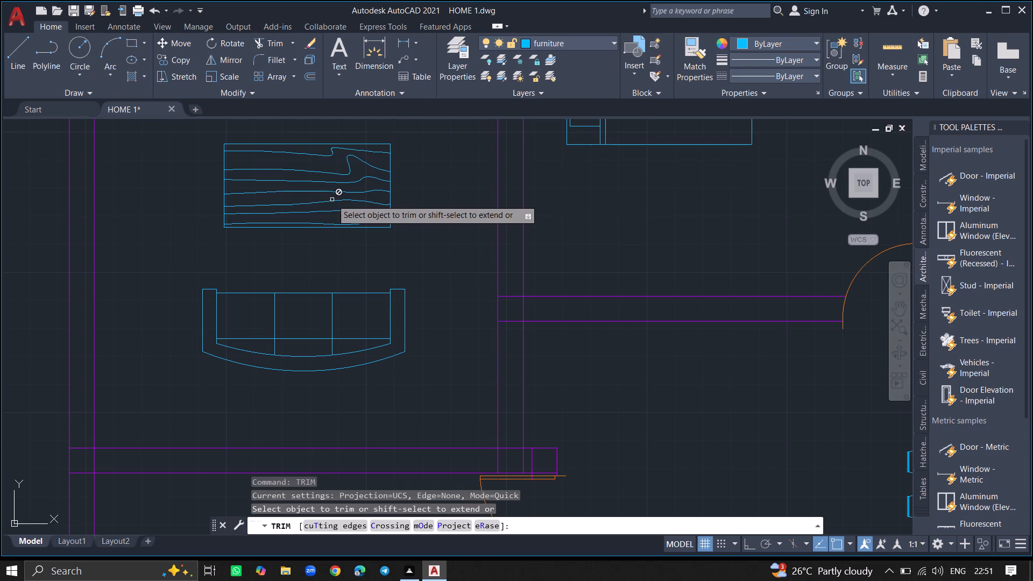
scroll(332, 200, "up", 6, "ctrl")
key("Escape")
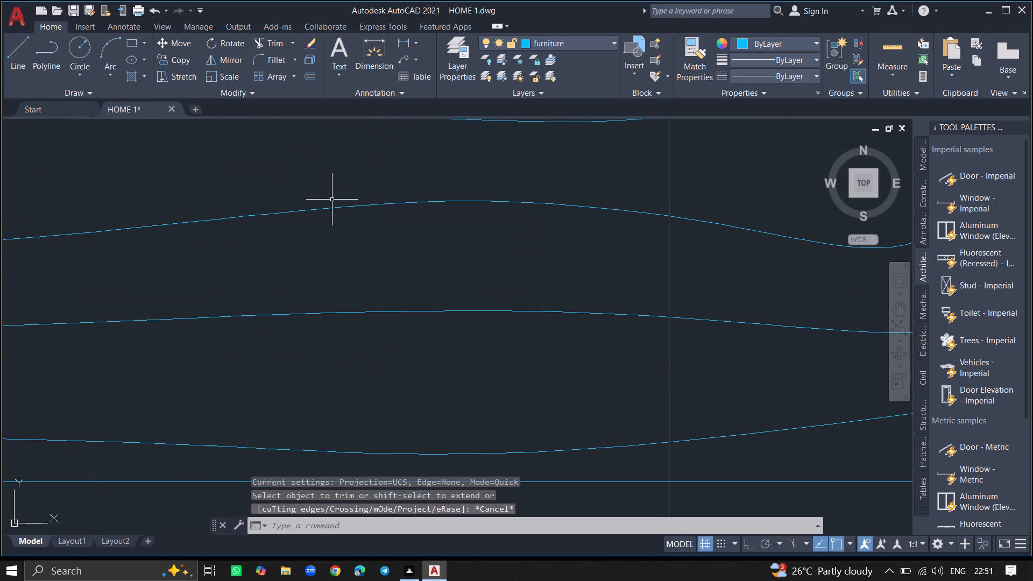
Explode the woodgrain table block into separate polylines.
type("EXPL")
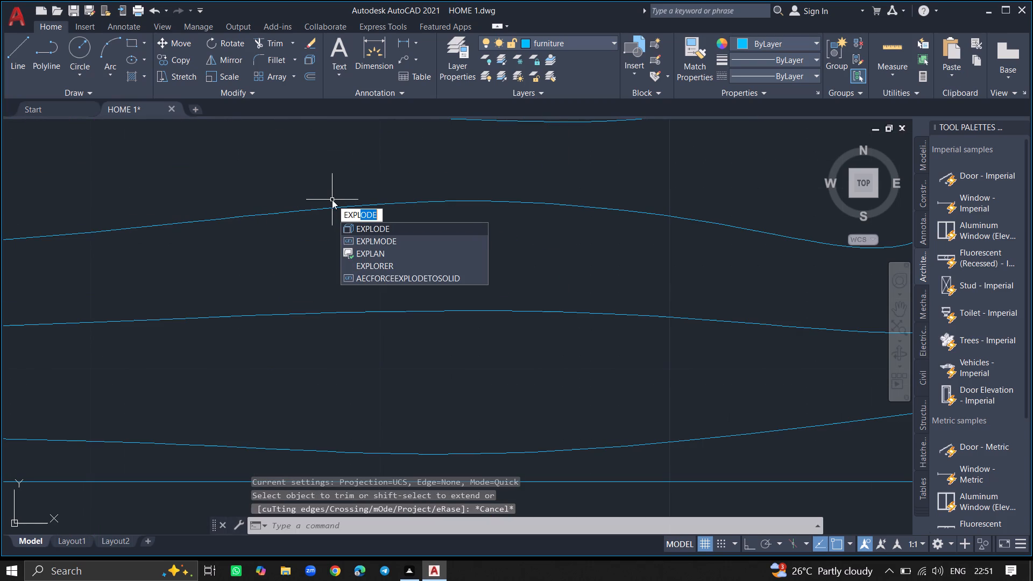
left_click(355, 225)
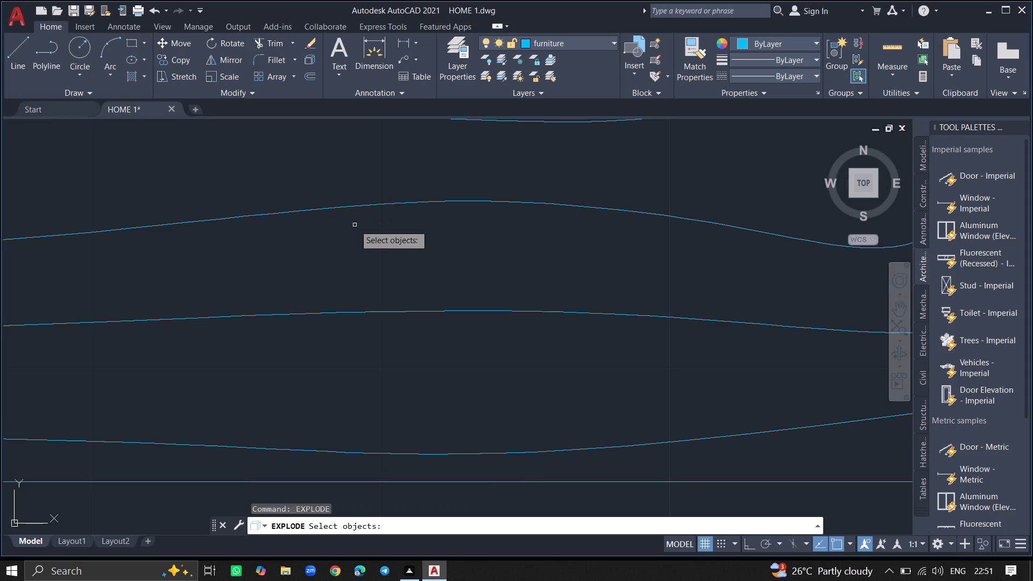
scroll(355, 225, "down", 4, "ctrl")
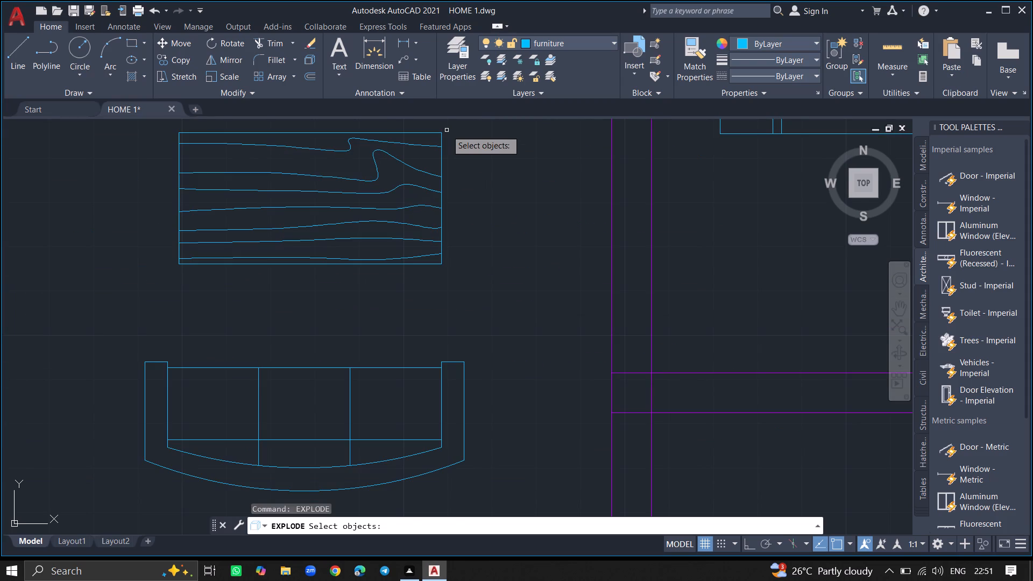
left_click(447, 130)
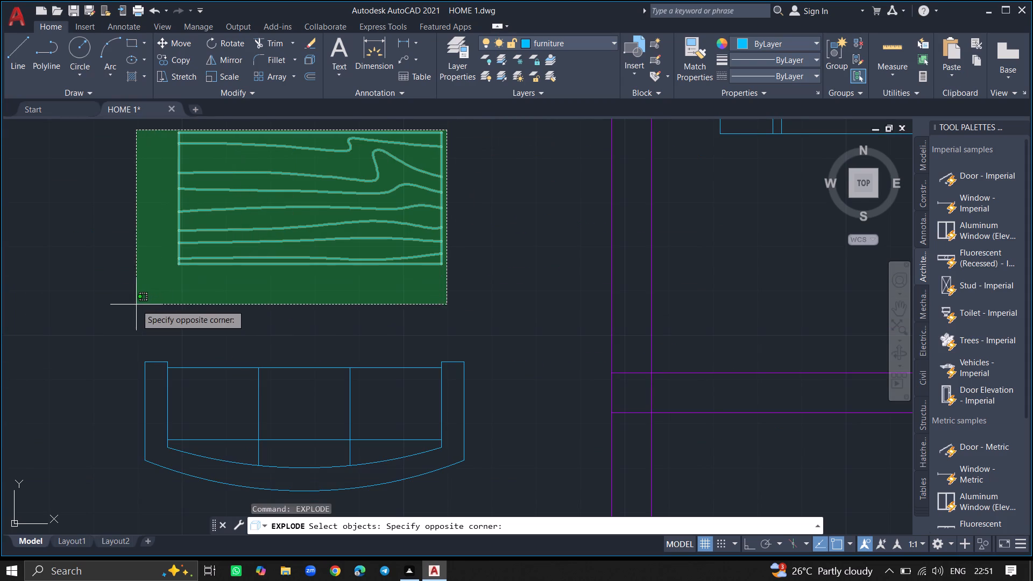
left_click(136, 304)
key("Return")
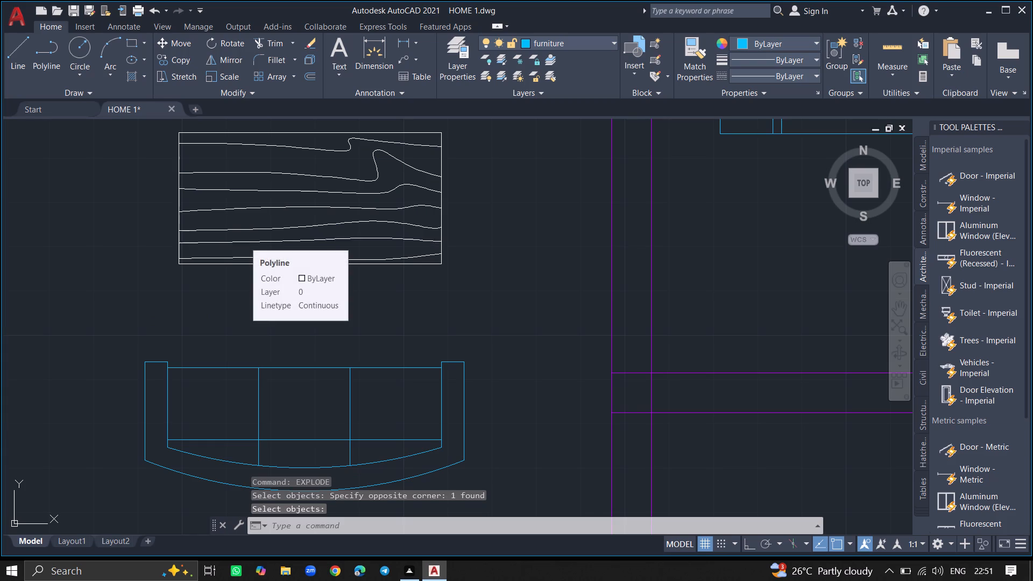
Erase all the wavy woodgrain polylines inside the exploded coffee table, keeping only its rectangular outline.
left_click(245, 242)
left_click(244, 229)
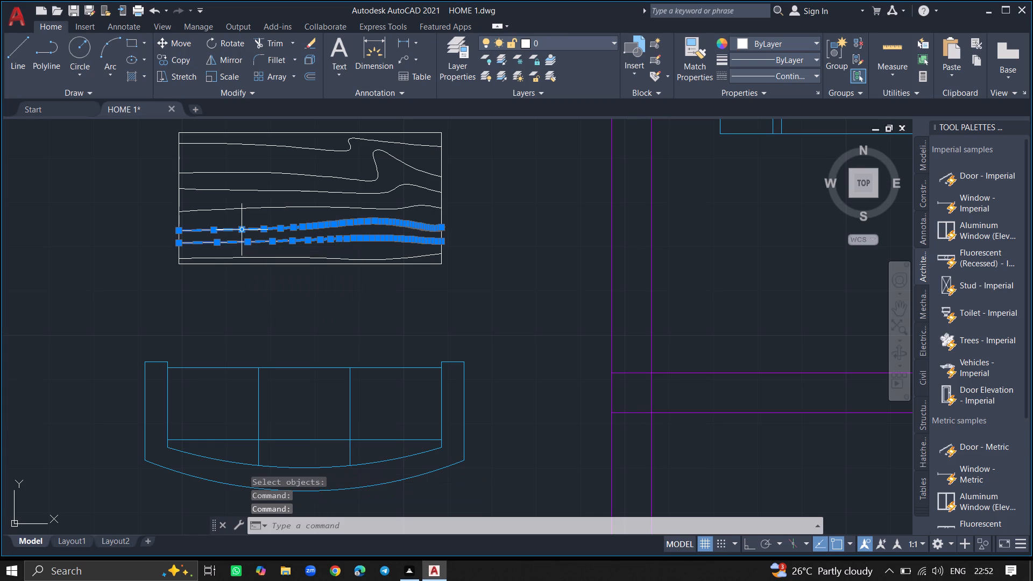
key("Delete")
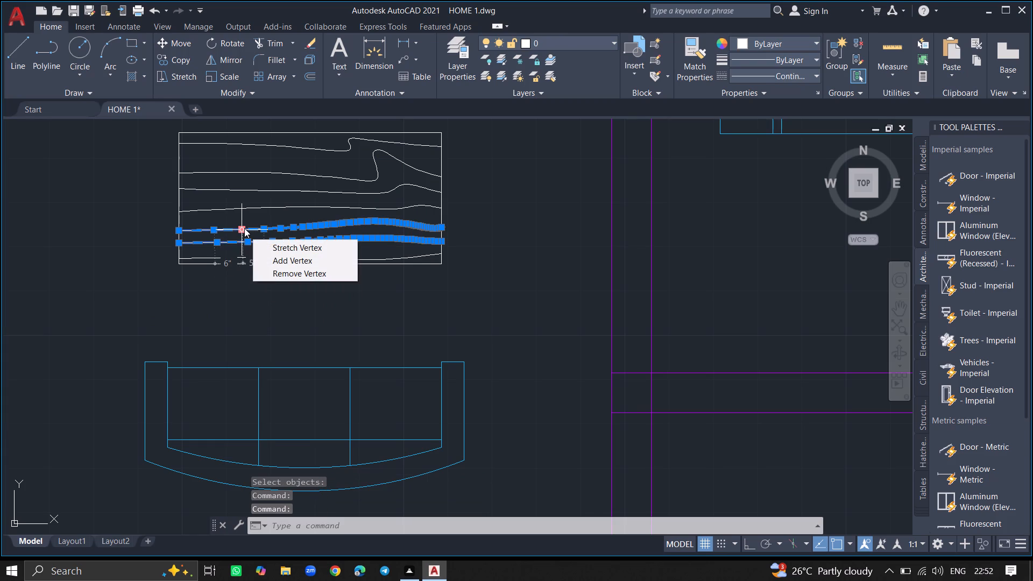
key("Delete")
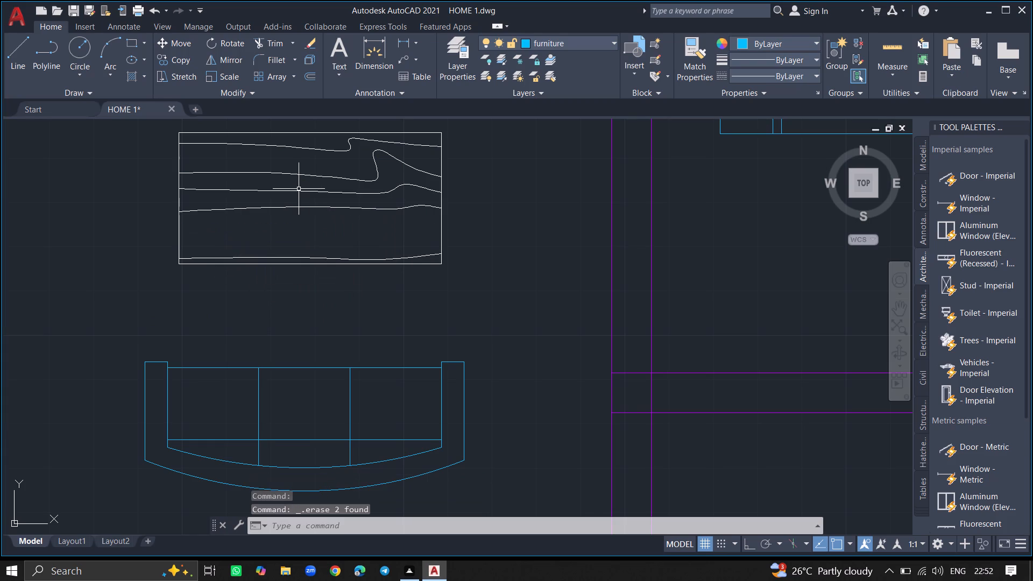
left_click(274, 208)
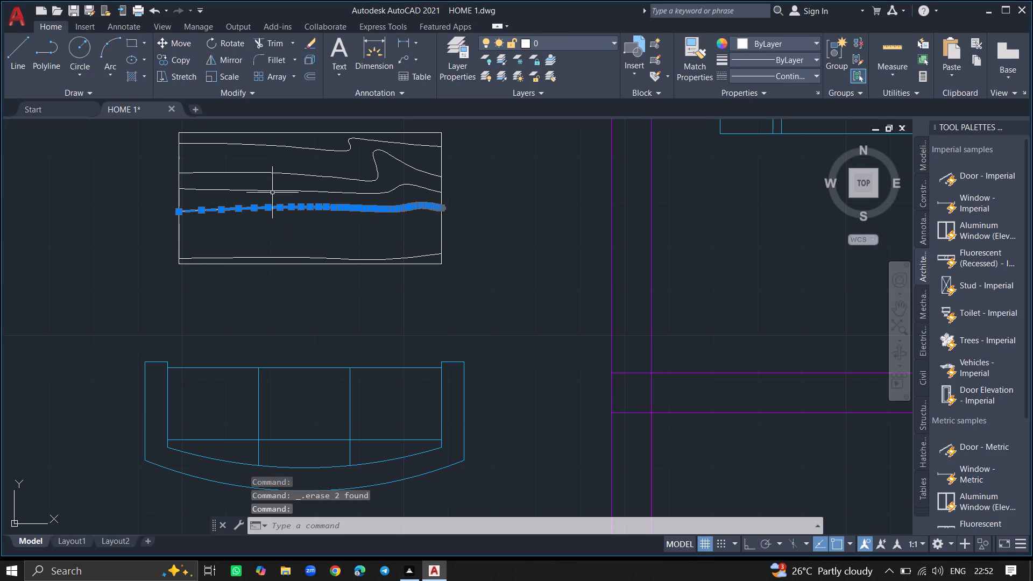
left_click(272, 192)
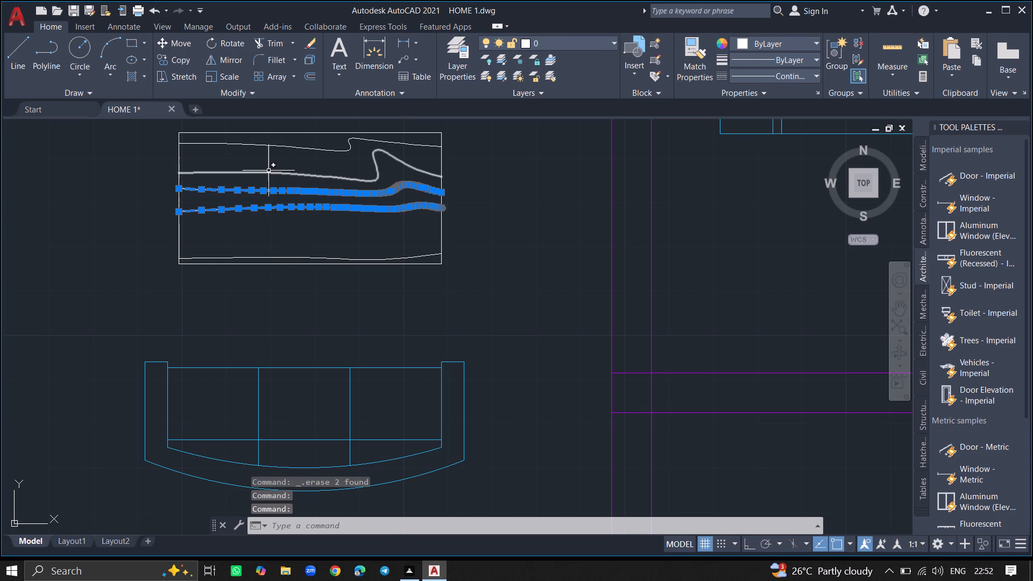
left_click(268, 170)
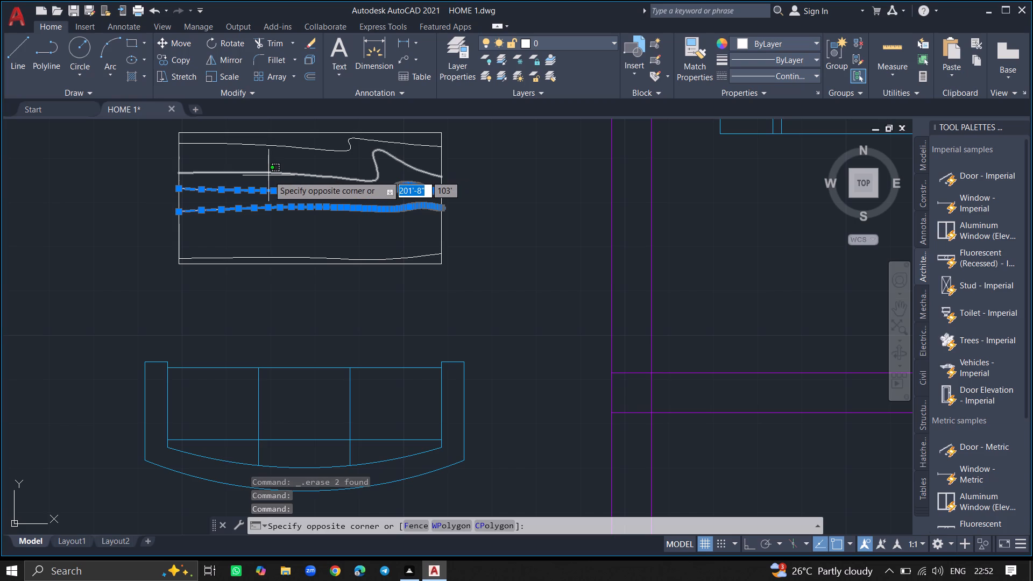
left_click(268, 175)
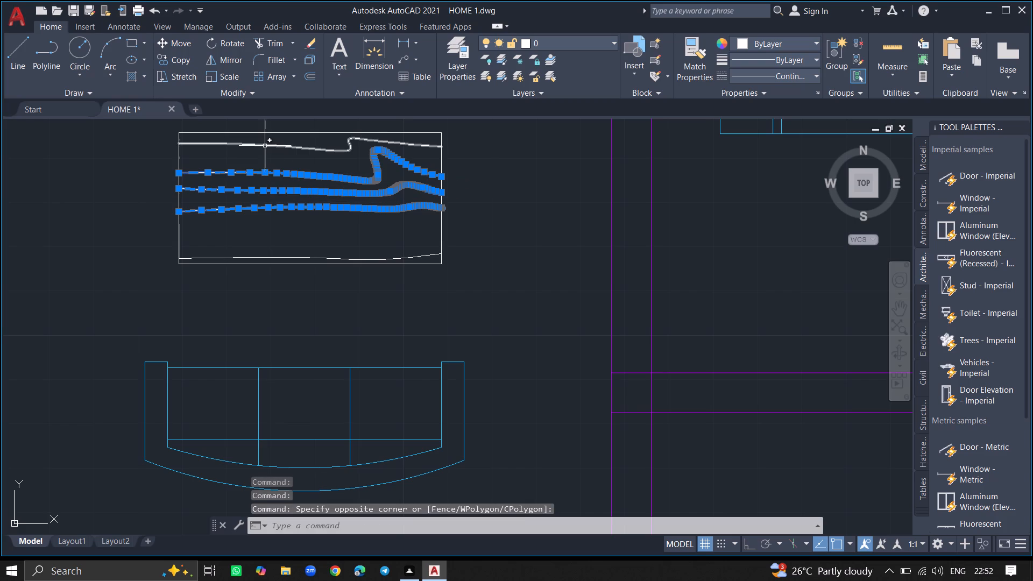
left_click(265, 146)
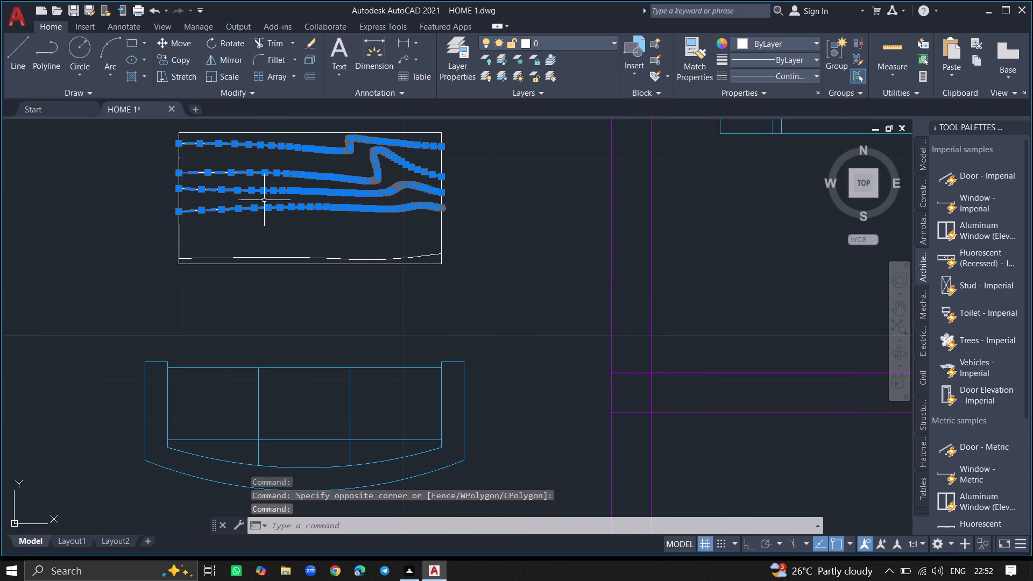
key("Delete")
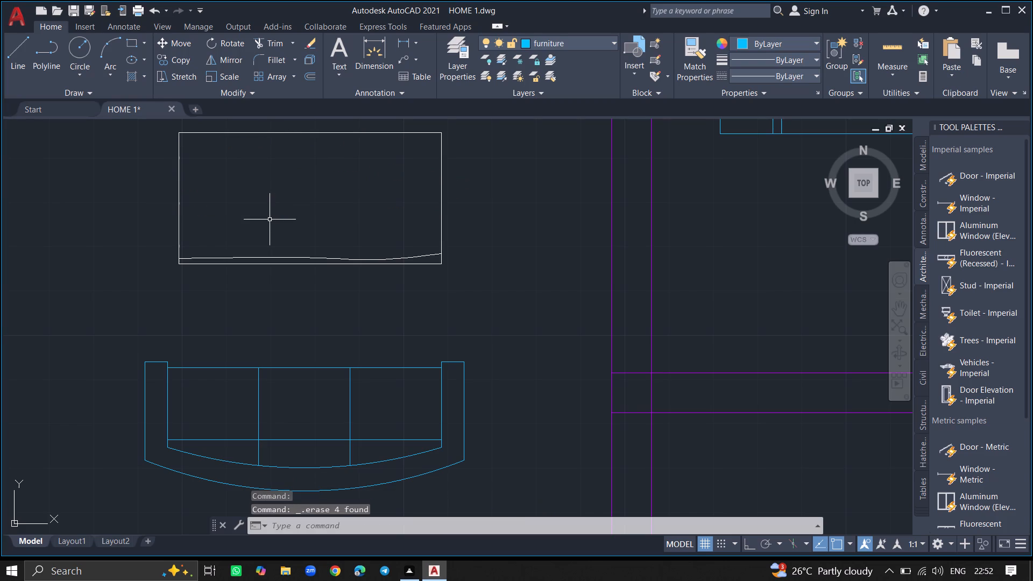
left_click(270, 257)
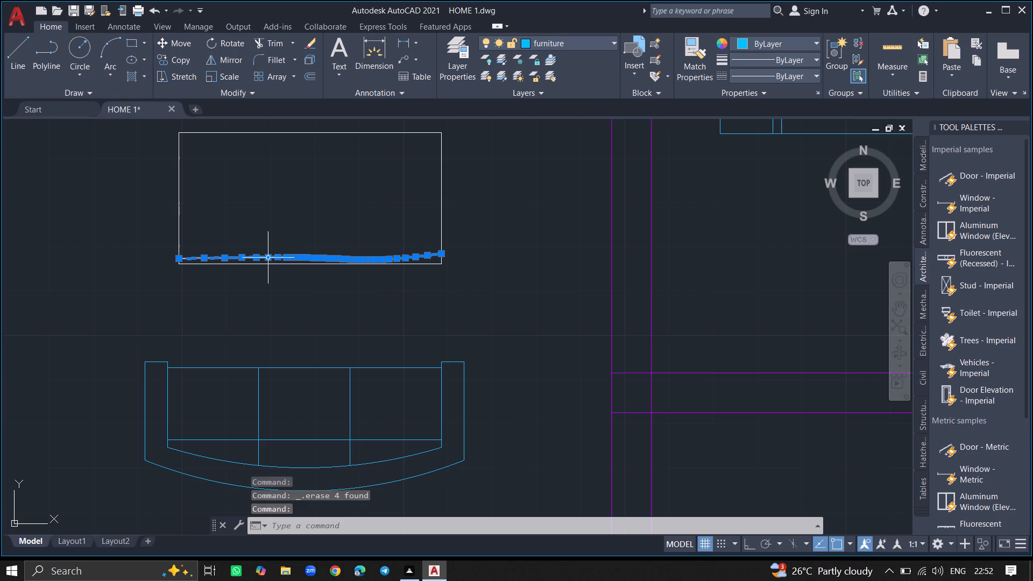
key("Delete")
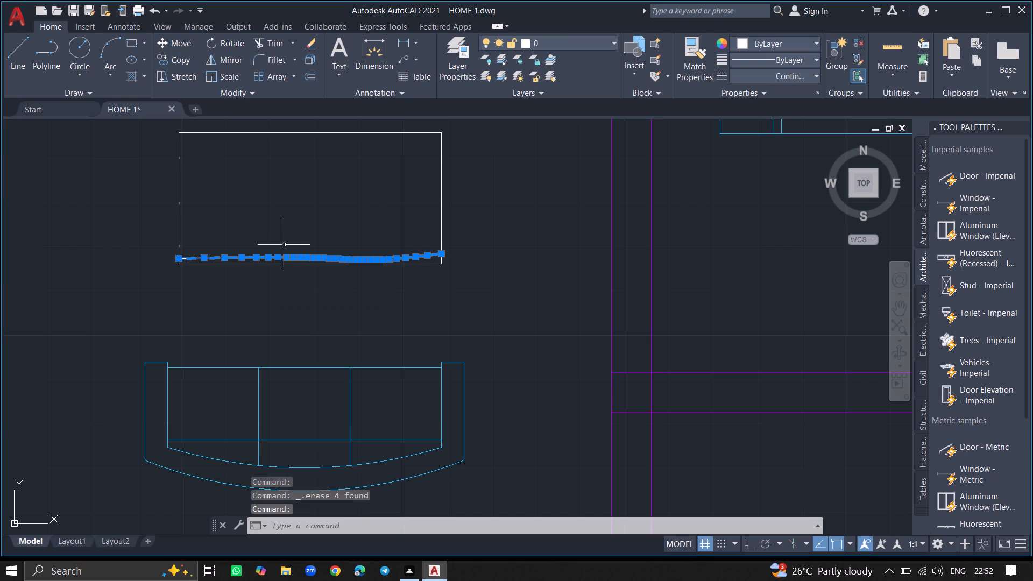
key("Delete")
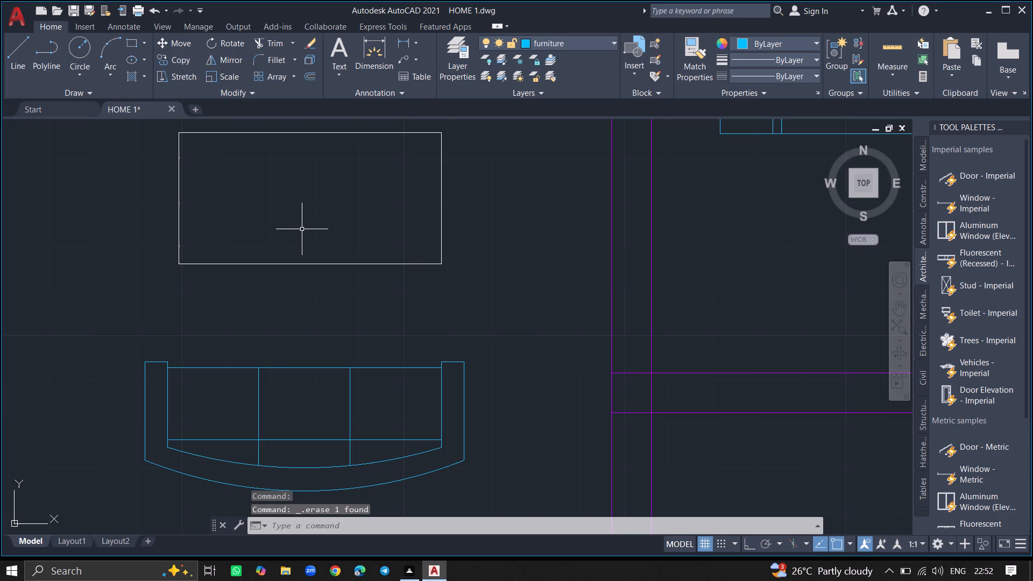
Move the coffee table's rectangular outline from layer 0 to the furniture layer and clear the selection.
scroll(302, 229, "down", 2, "ctrl")
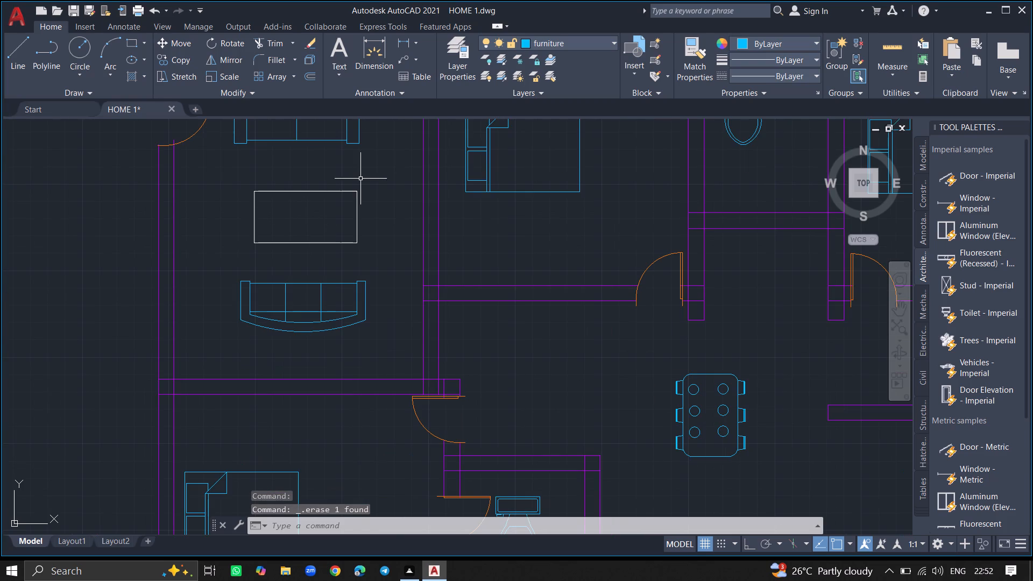
left_click(365, 178)
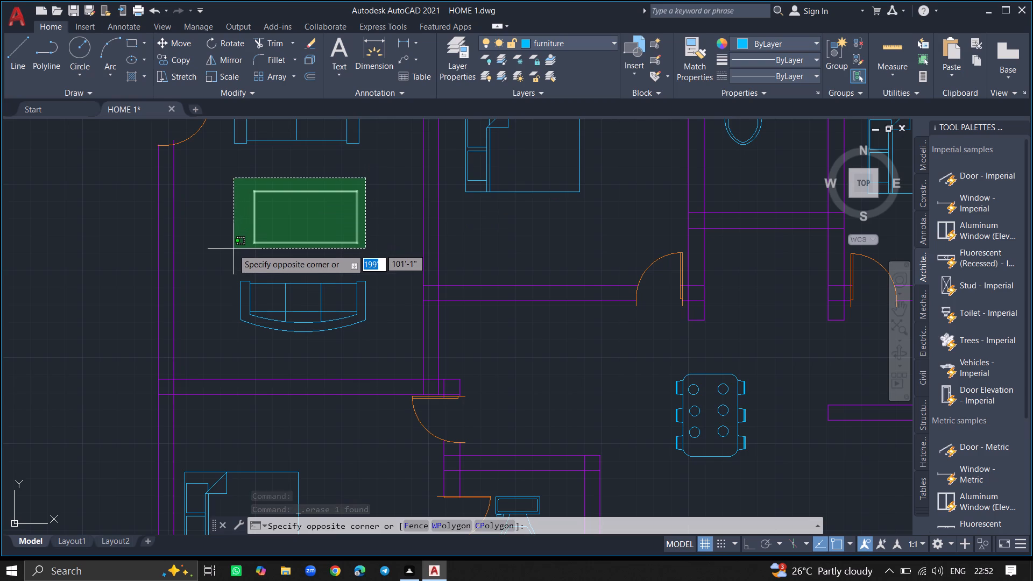
left_click(232, 250)
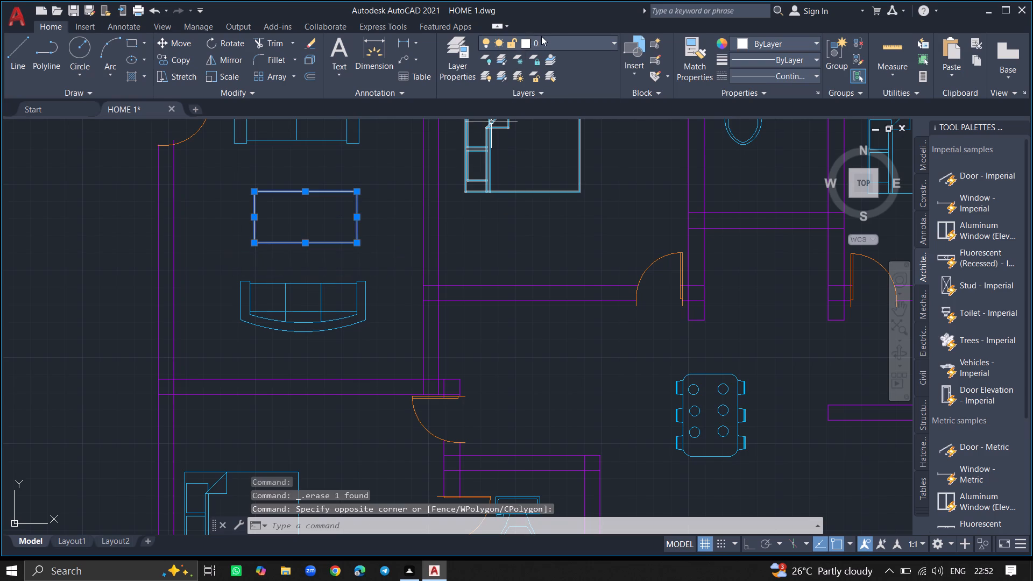
left_click(543, 37)
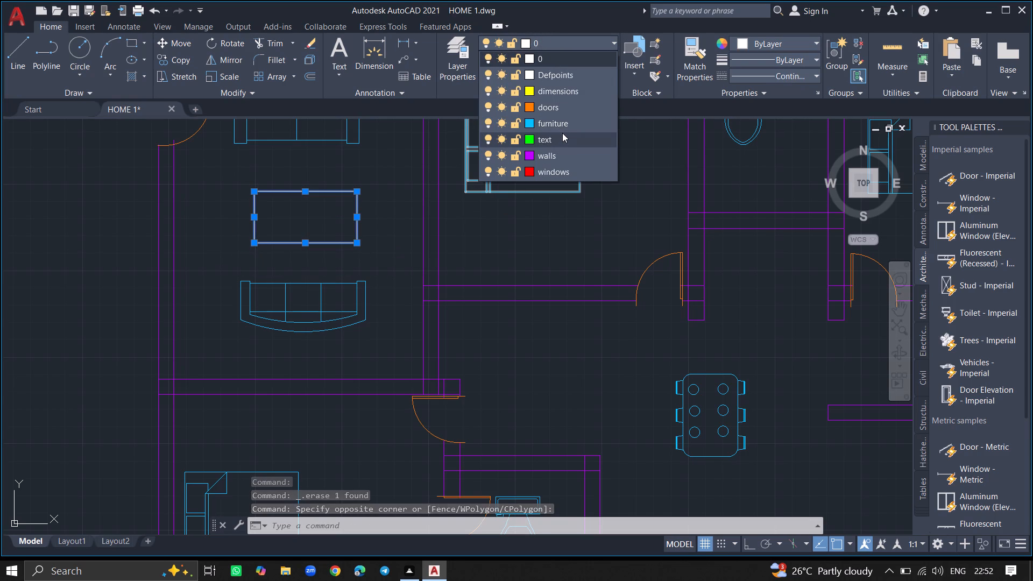
left_click(562, 125)
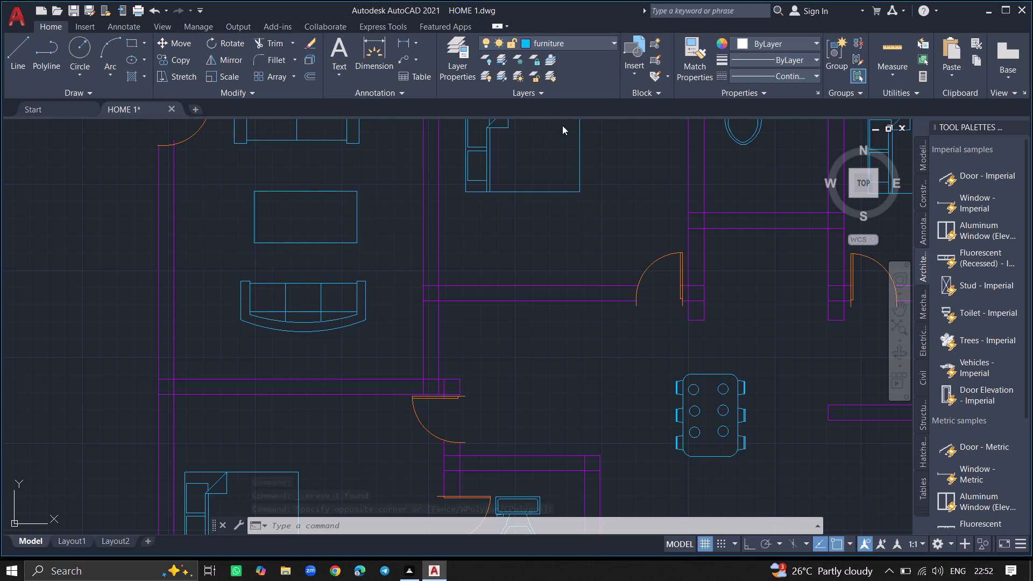
key("Escape")
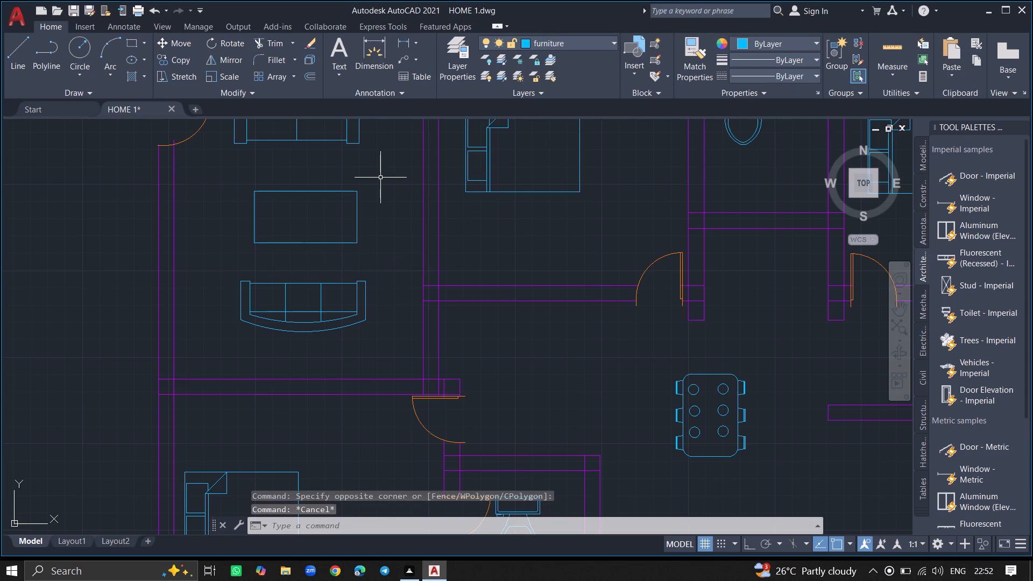
Offset all four edges of the coffee table 2" inward to form an inner border.
type("OFFSET")
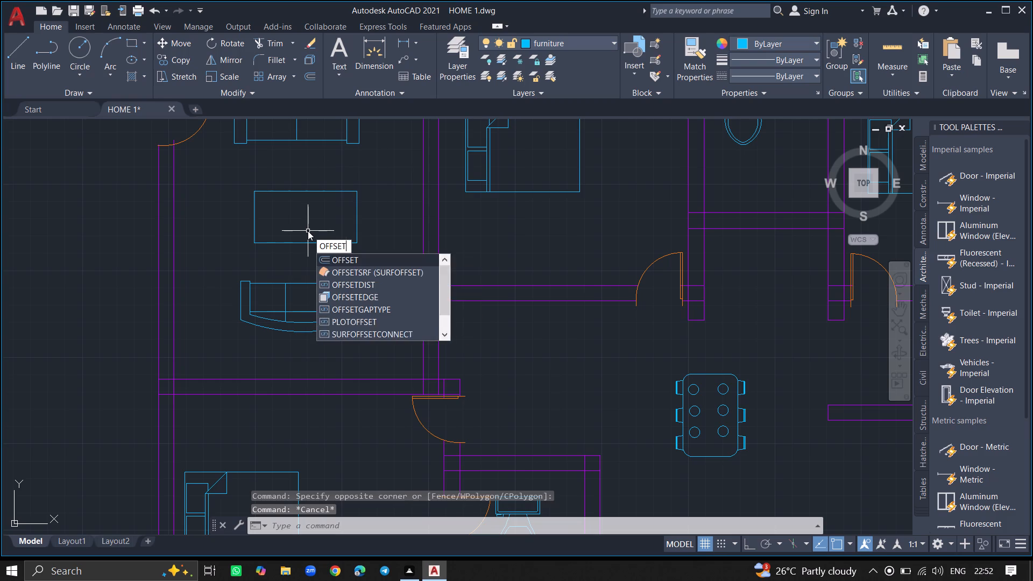
key("Return")
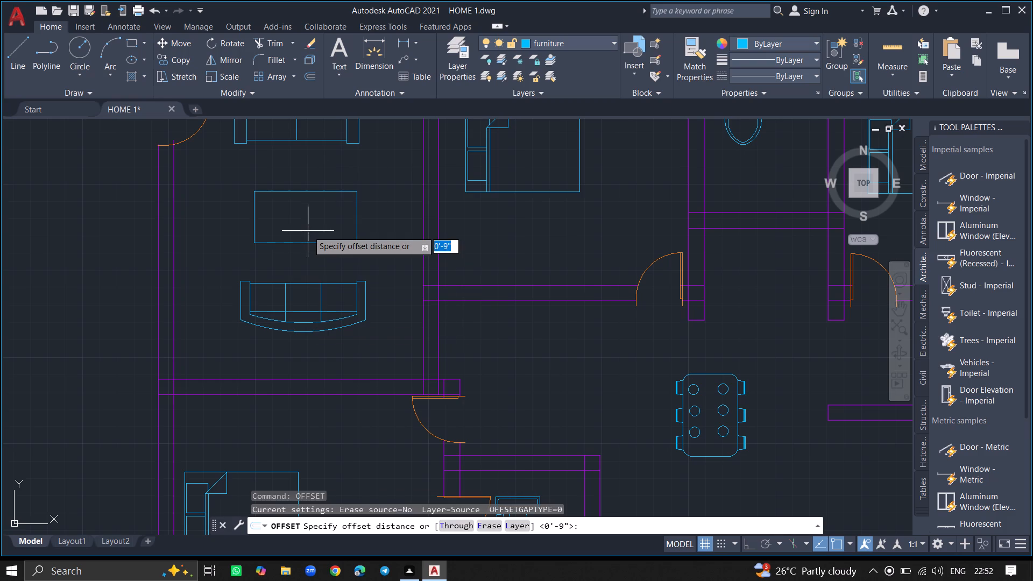
key("2")
key("shift+quotedbl")
key("Return")
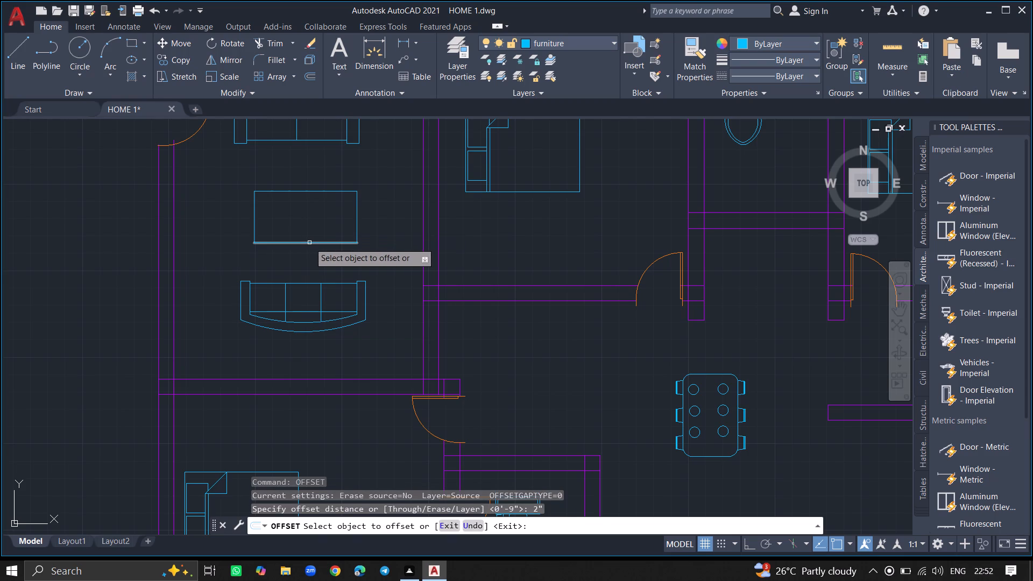
left_click(309, 243)
left_click(308, 225)
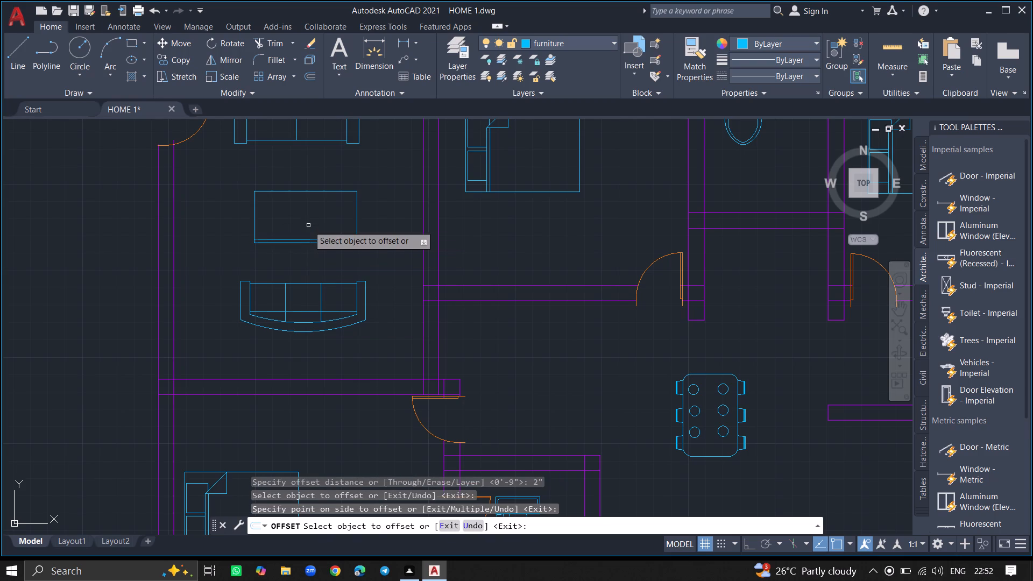
left_click(255, 225)
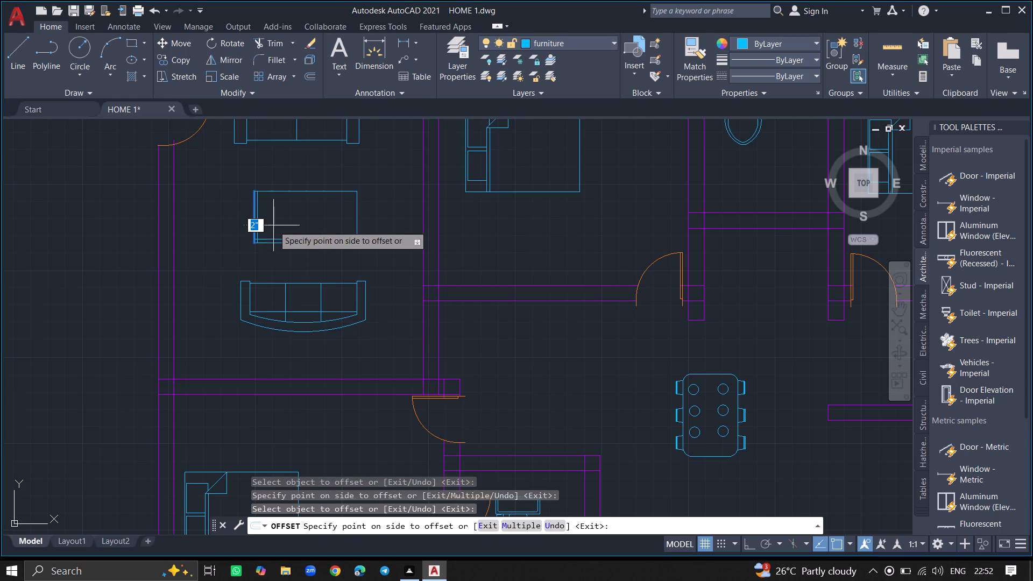
left_click(273, 225)
scroll(273, 225, "up", 2, "ctrl")
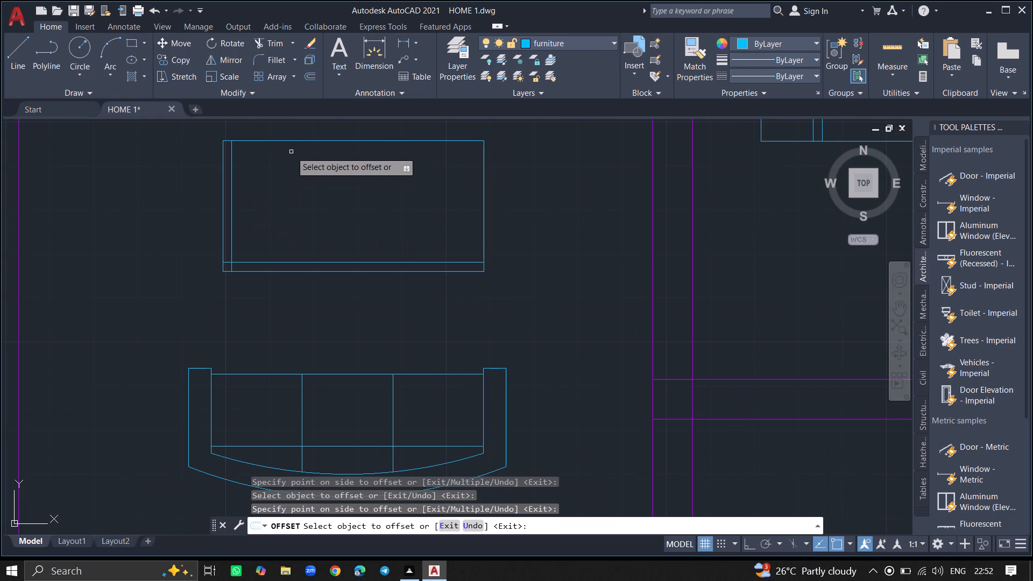
left_click(294, 143)
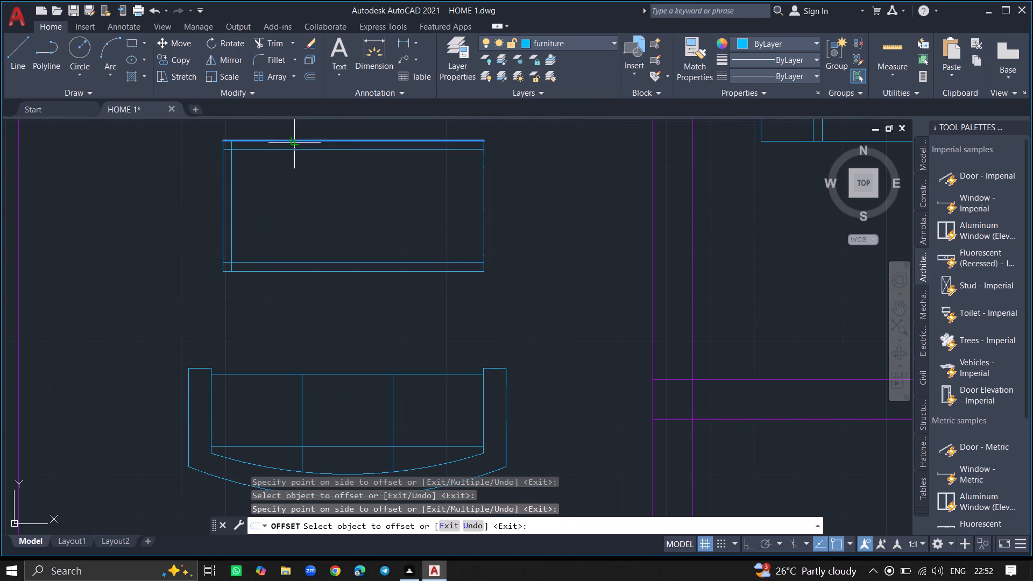
left_click(294, 169)
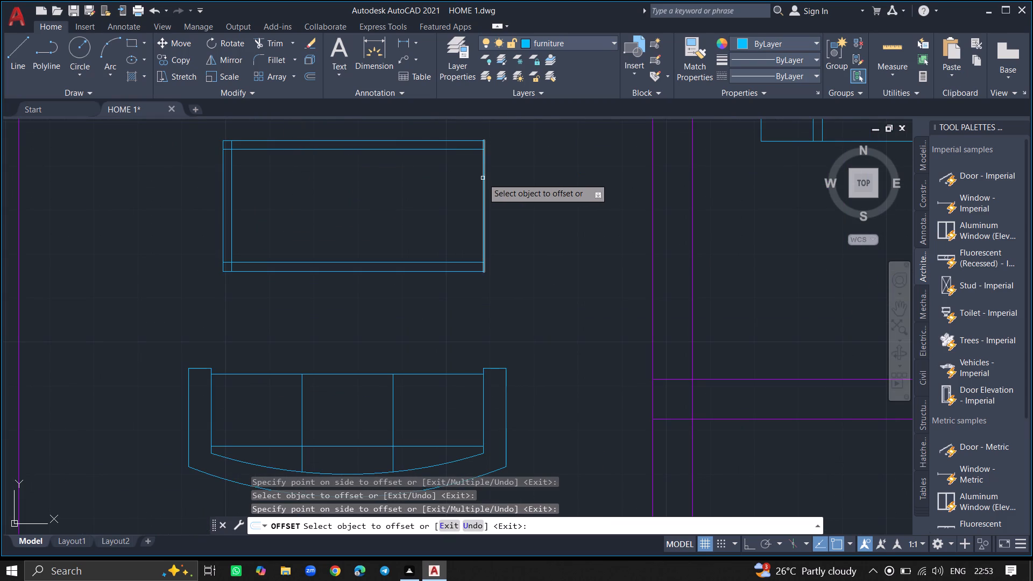
left_click(483, 178)
left_click(426, 189)
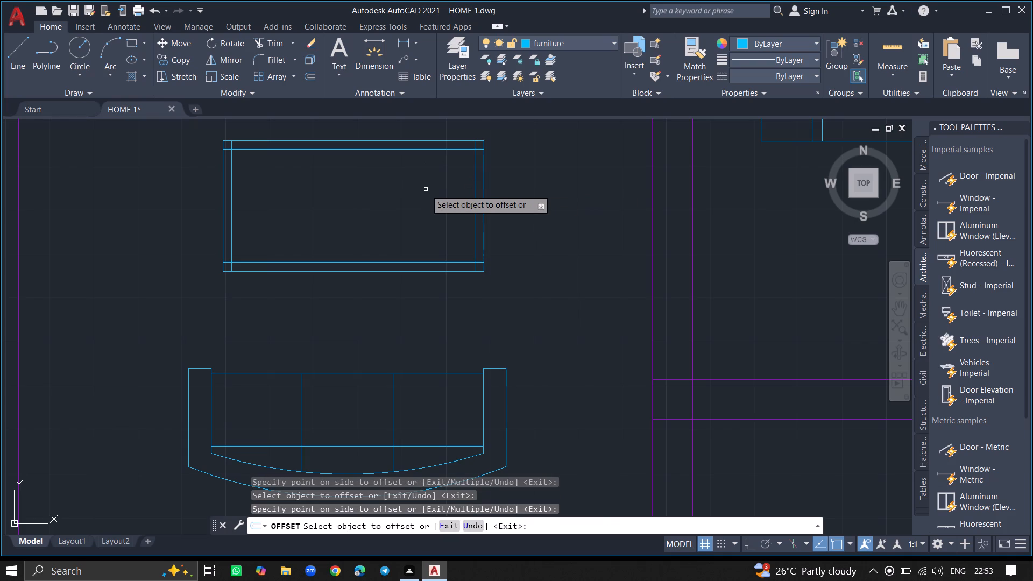
key("Return")
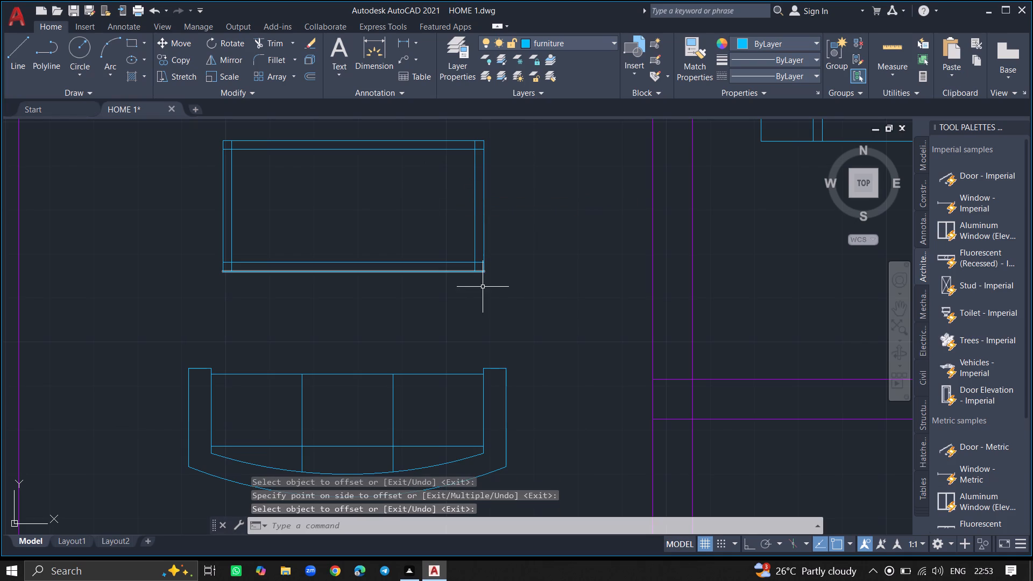
Trim the inner border's overlapping line ends at the coffee table's lower-right and upper-right corners.
scroll(461, 265, "up", 2, "ctrl")
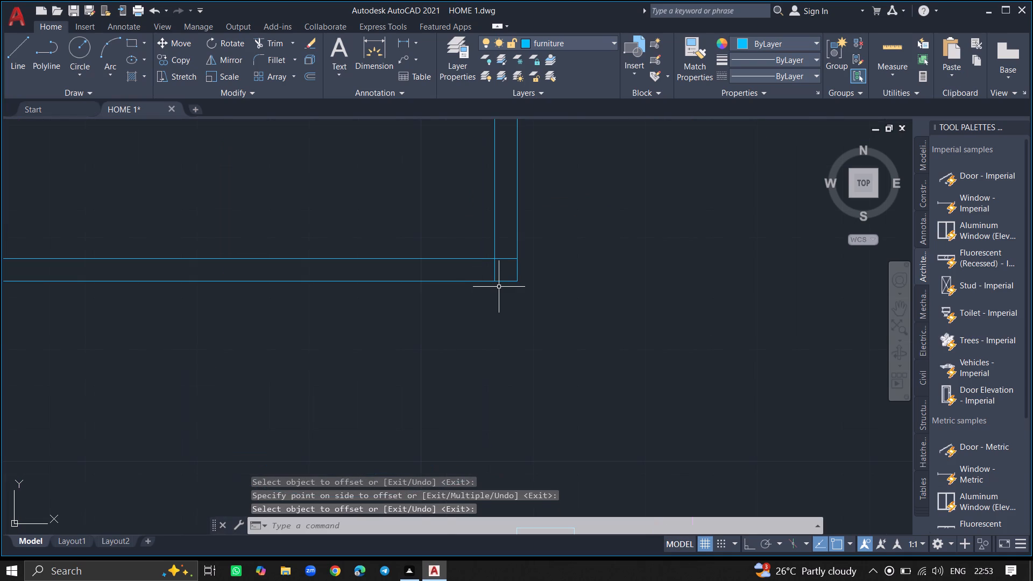
scroll(500, 287, "up", 4, "ctrl")
scroll(500, 287, "down", 1, "ctrl")
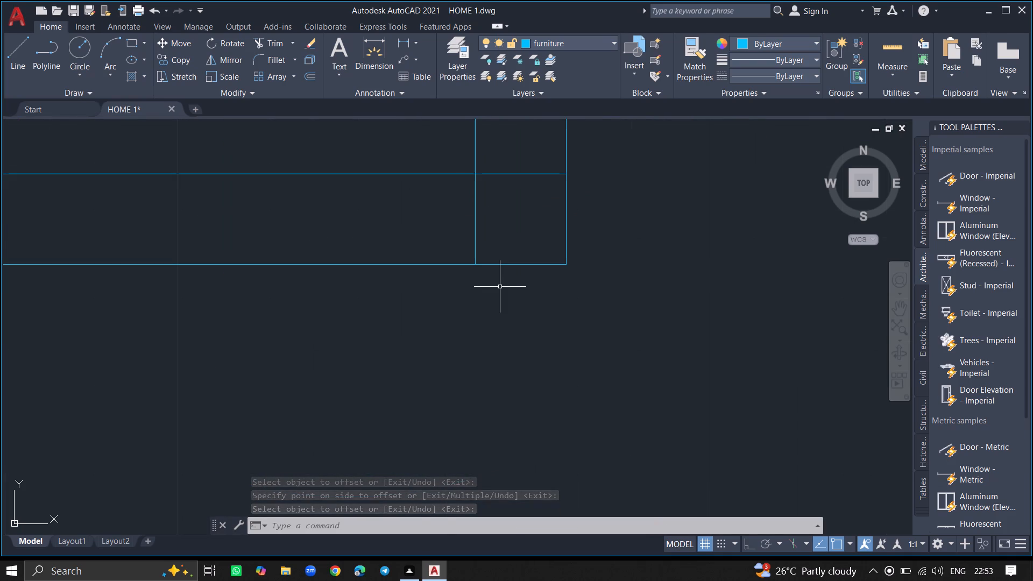
type("TRIKM")
key("Return")
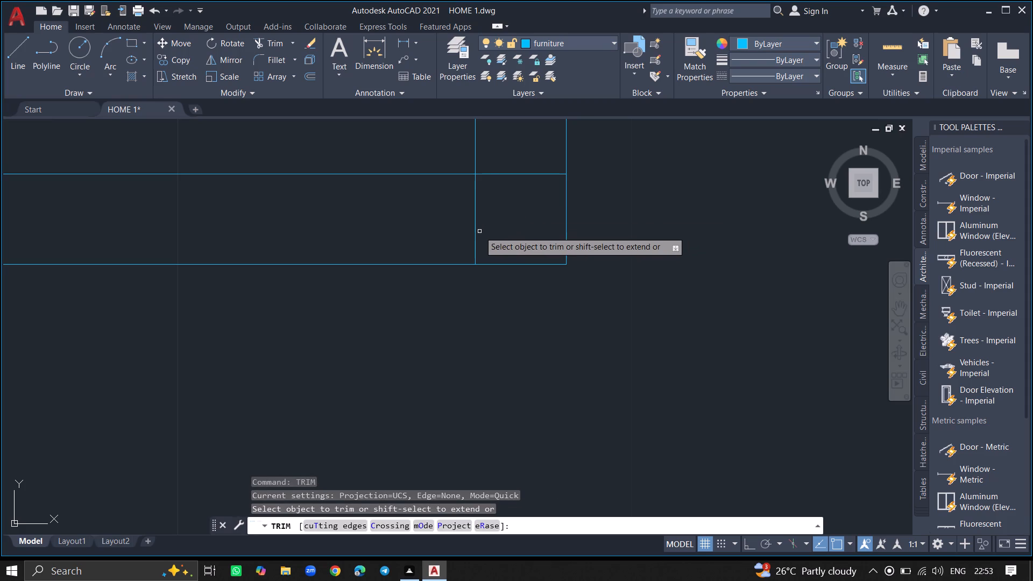
left_click(477, 231)
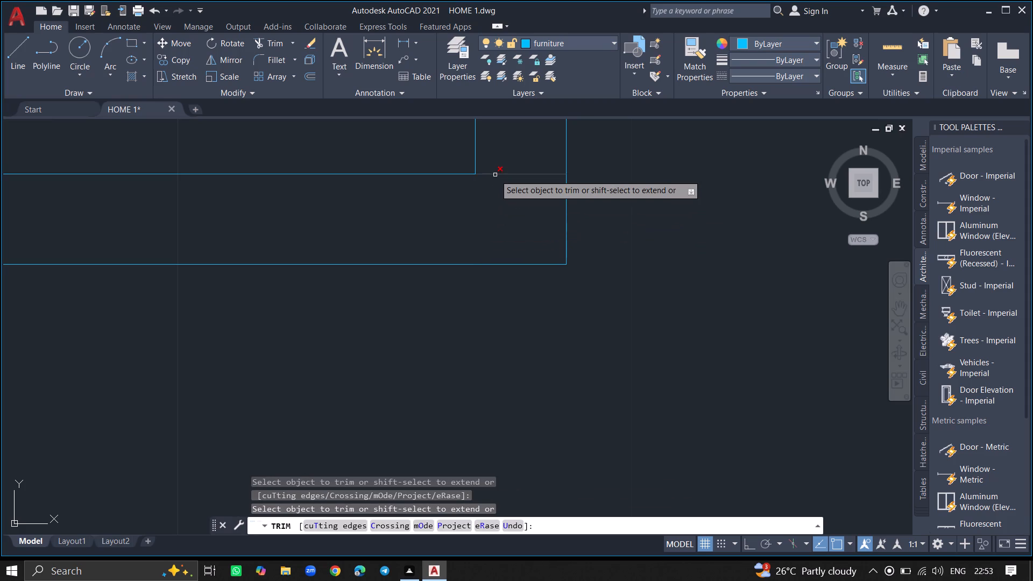
left_click(495, 174)
scroll(495, 174, "down", 7, "ctrl")
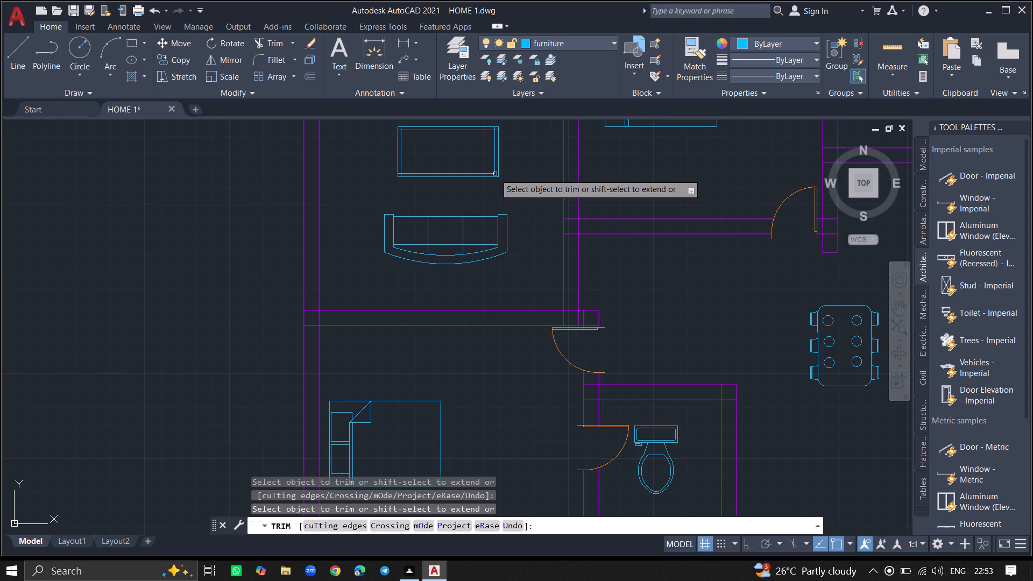
scroll(486, 117, "up", 4, "ctrl")
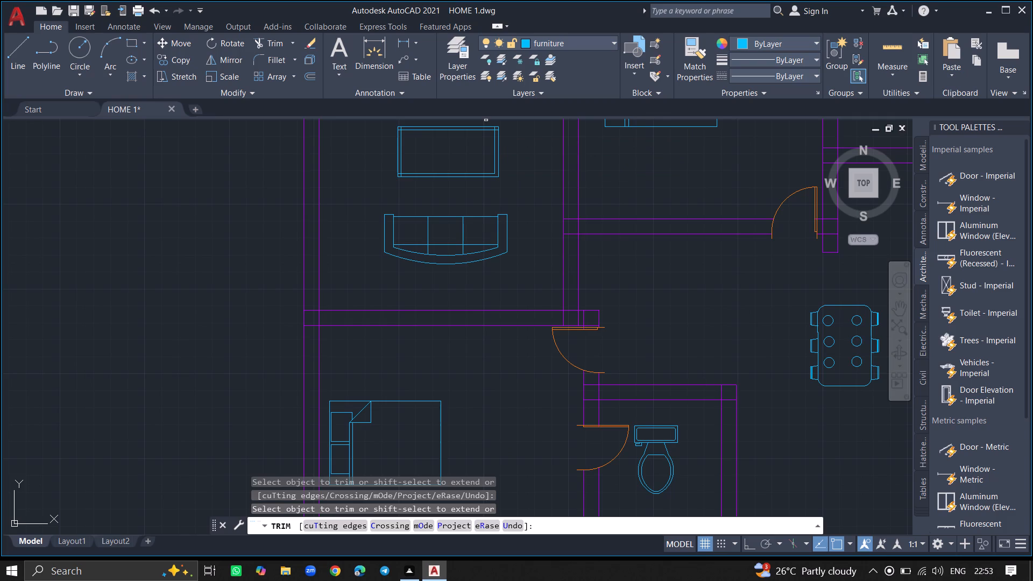
scroll(532, 124, "up", 6, "ctrl")
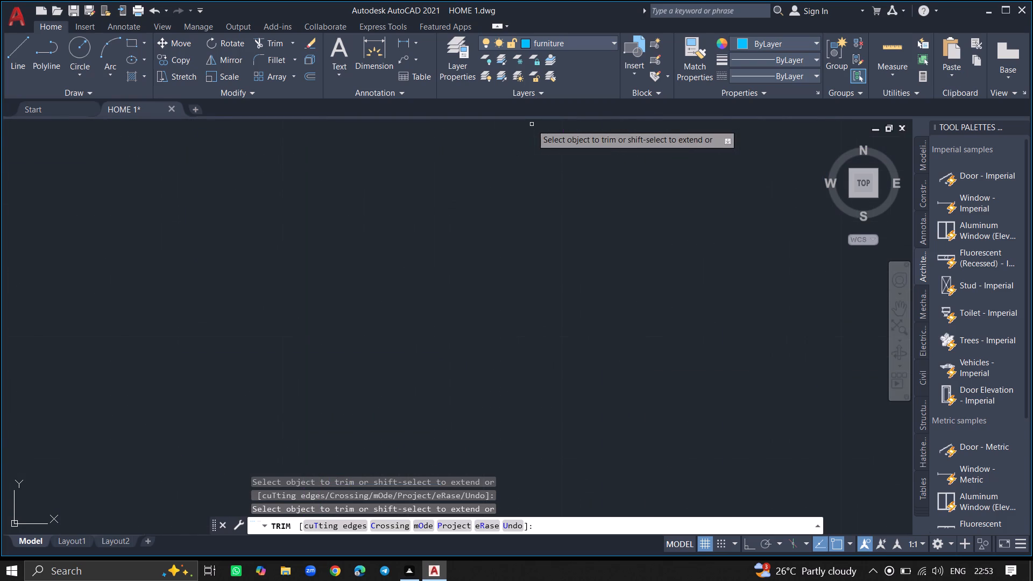
scroll(476, 147, "down", 2, "ctrl")
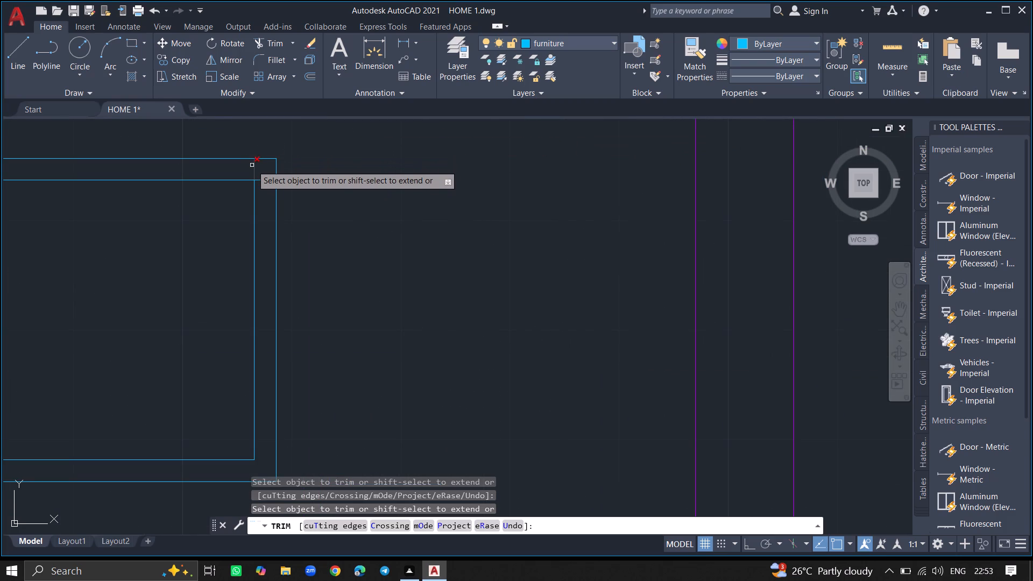
left_click(252, 165)
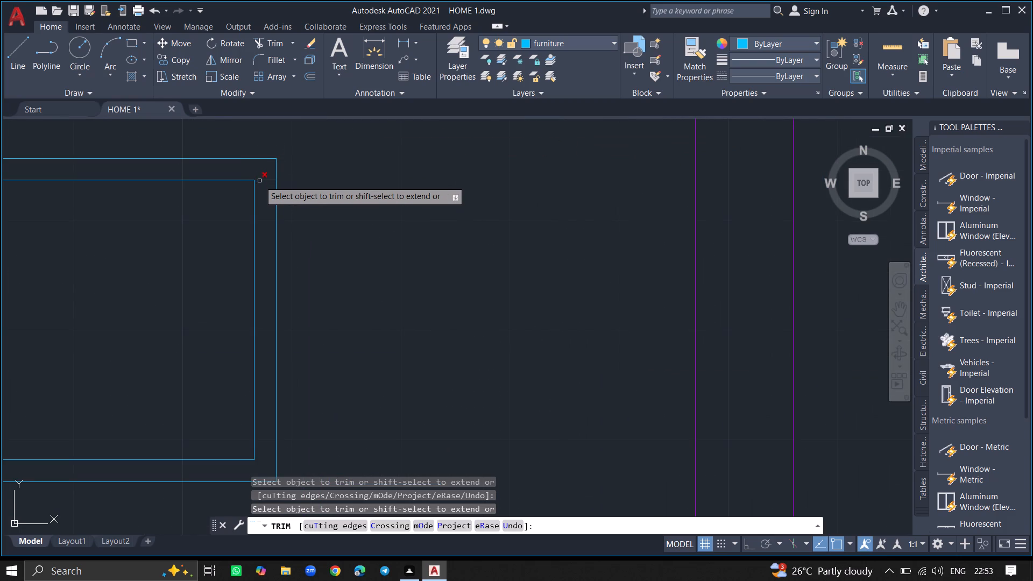
left_click(259, 181)
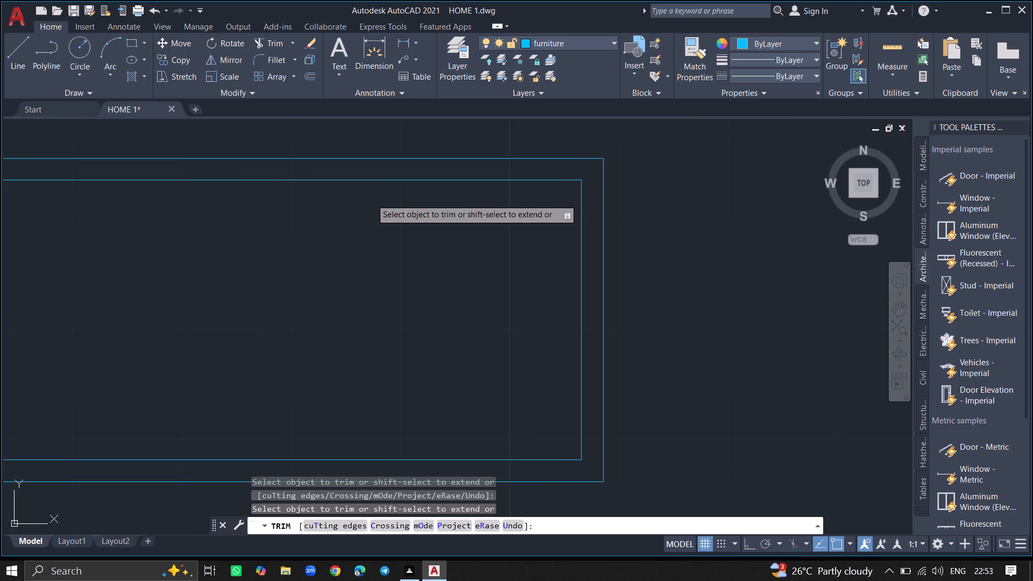
Trim the inner border's overlapping line ends at the coffee table's upper-left and lower-left corners.
left_click(245, 180)
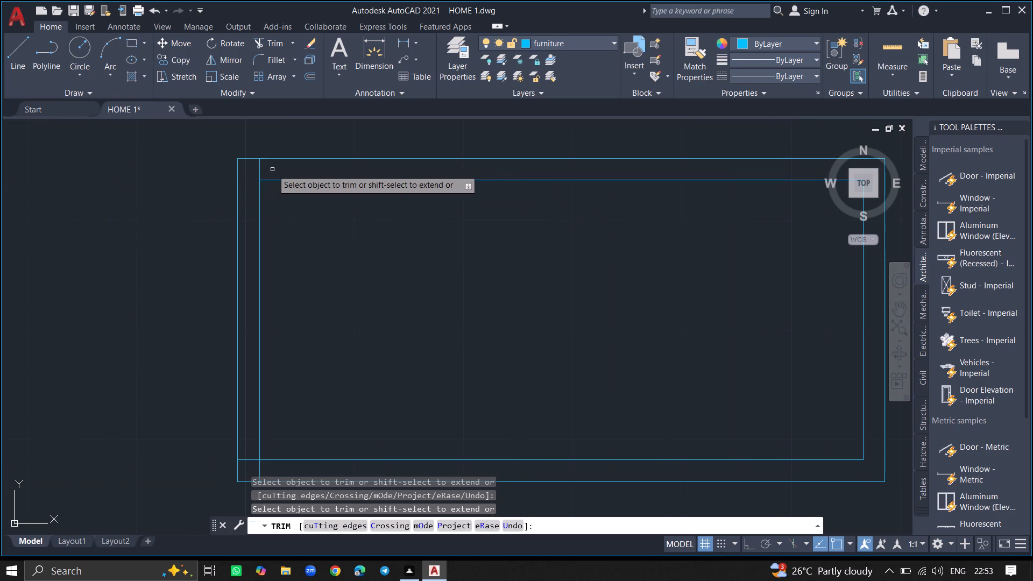
left_click(260, 171)
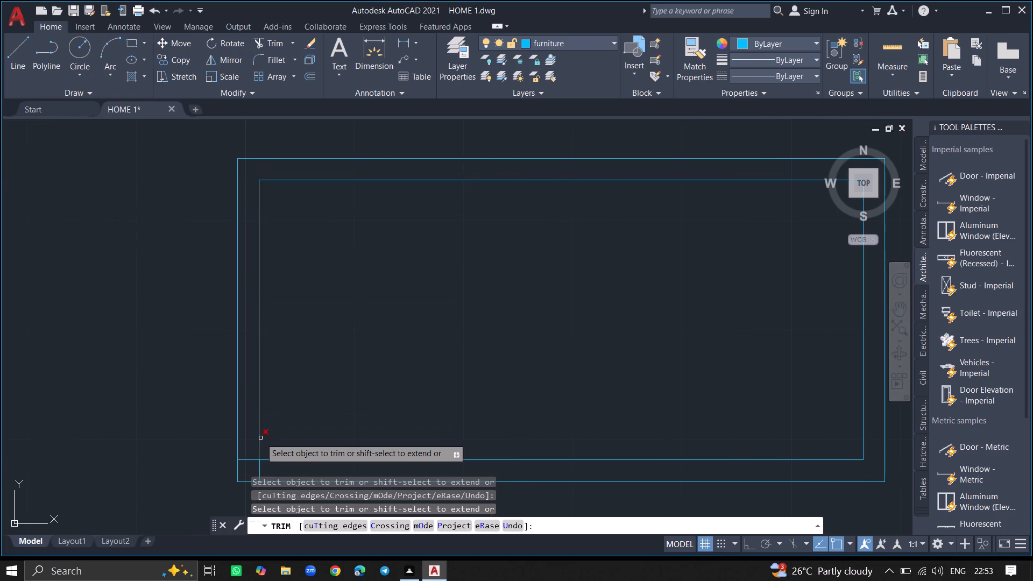
left_click(245, 460)
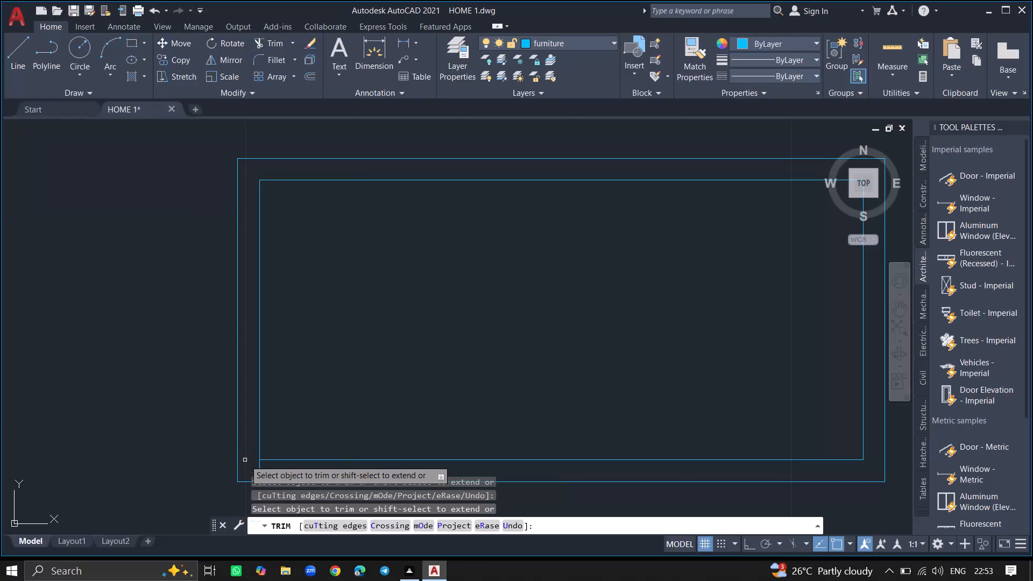
left_click(257, 466)
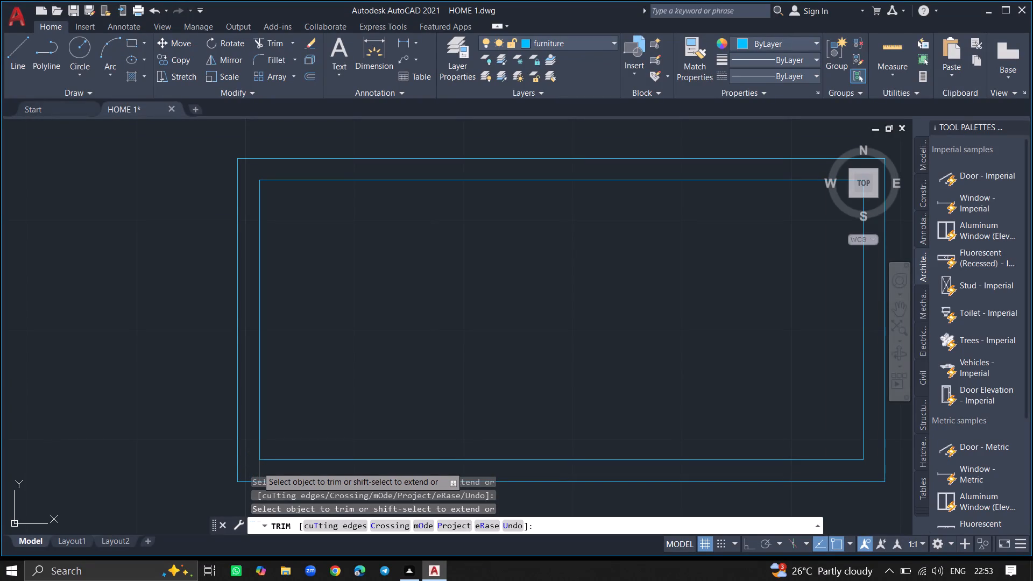
key("Return")
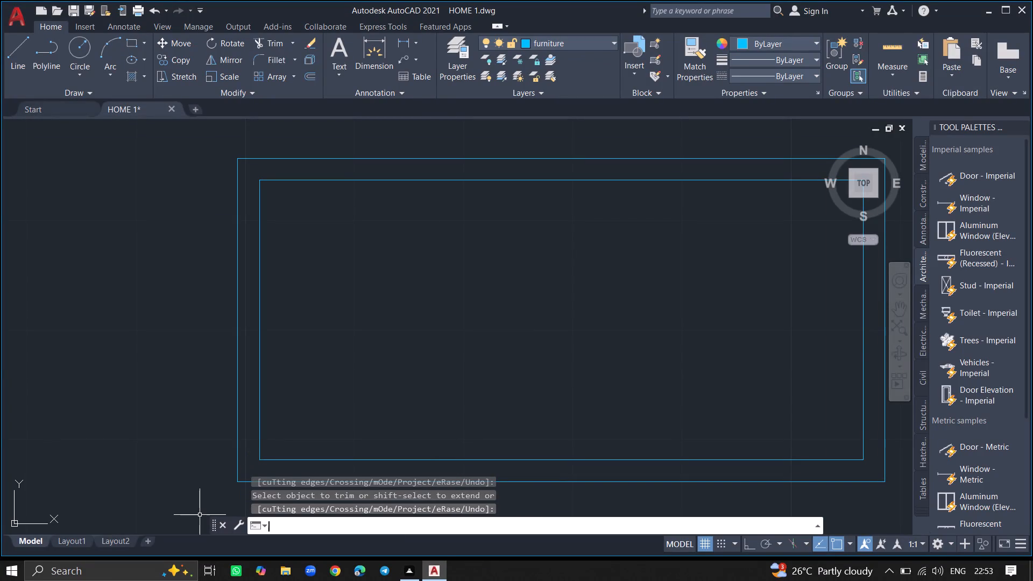
Fill the band between the coffee table's outline and inner border with a solid hatch in colour 39,118,187.
scroll(200, 515, "down", 5, "ctrl")
scroll(183, 462, "down", 5, "ctrl")
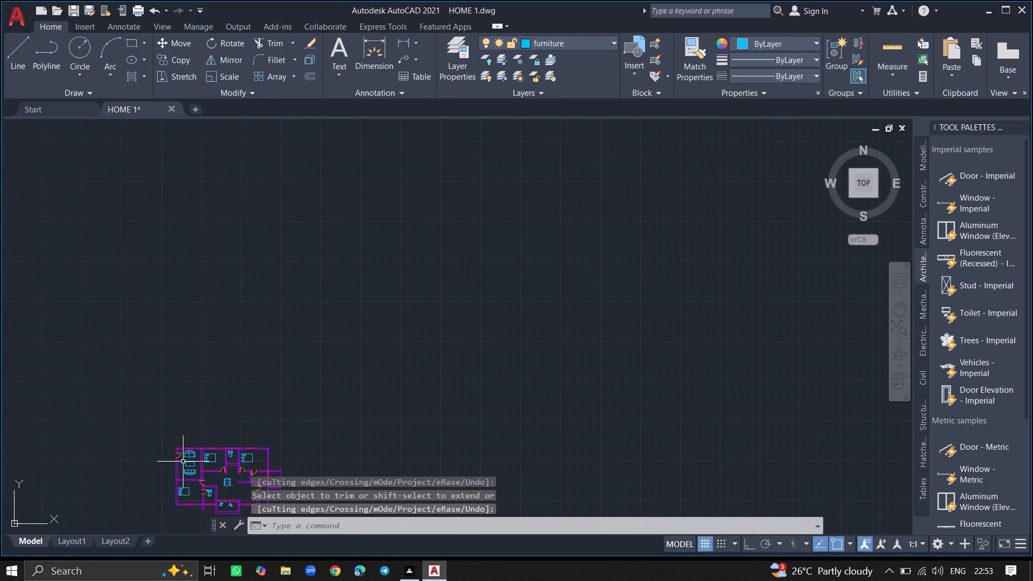
scroll(178, 480, "up", 5, "ctrl")
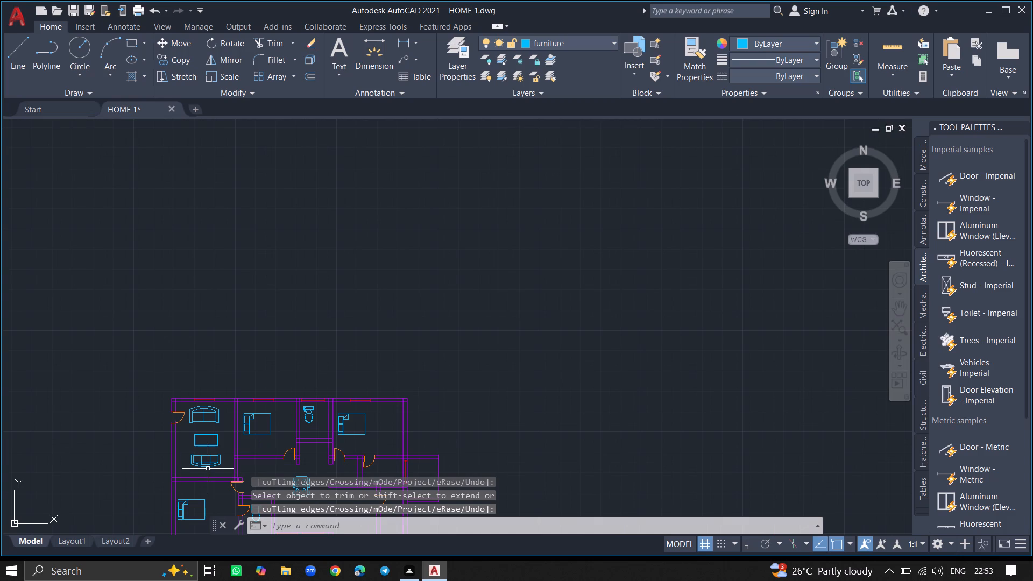
scroll(208, 469, "up", 3, "ctrl")
scroll(167, 361, "up", 4, "ctrl")
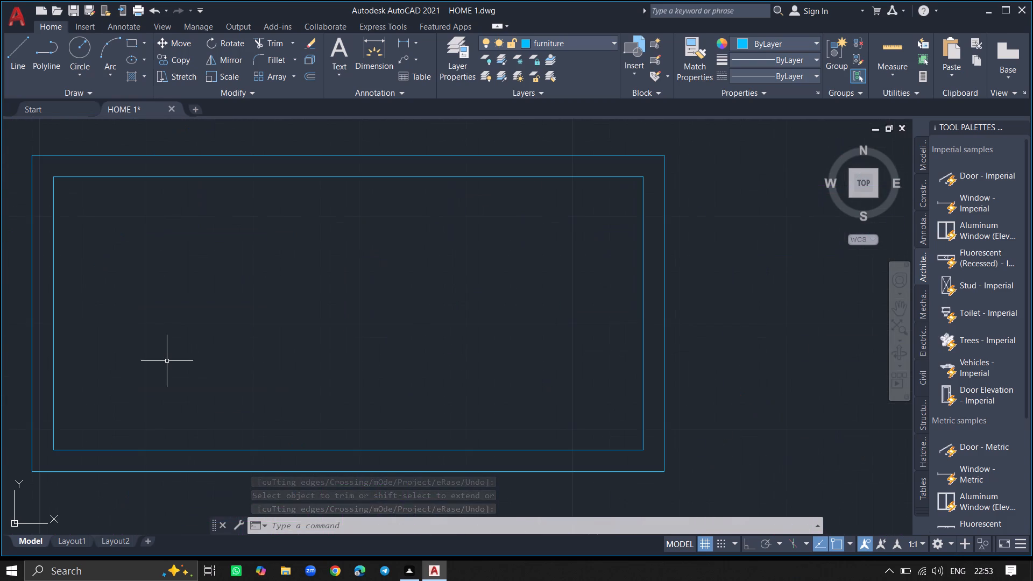
double_click(125, 81)
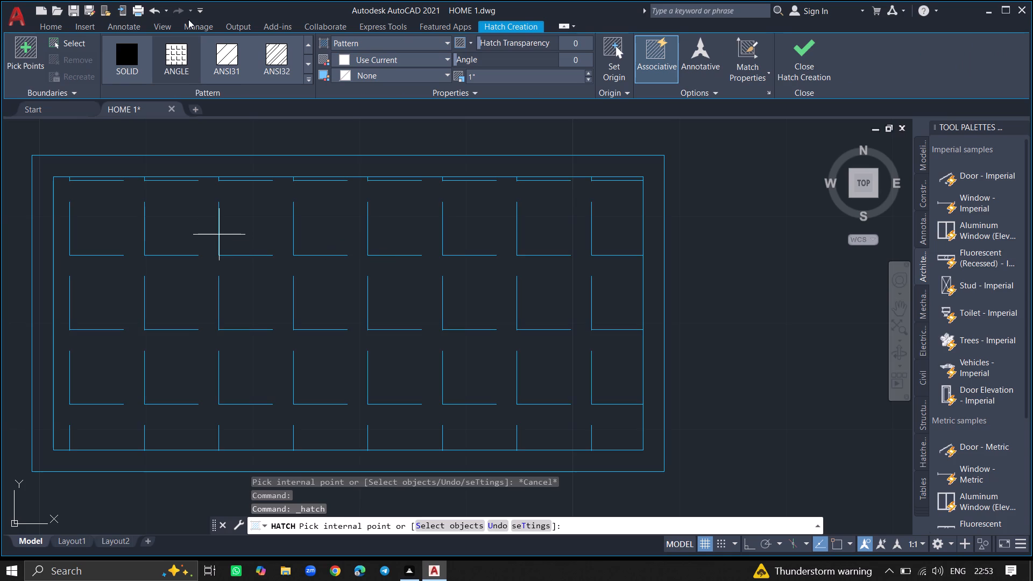
left_click(237, 56)
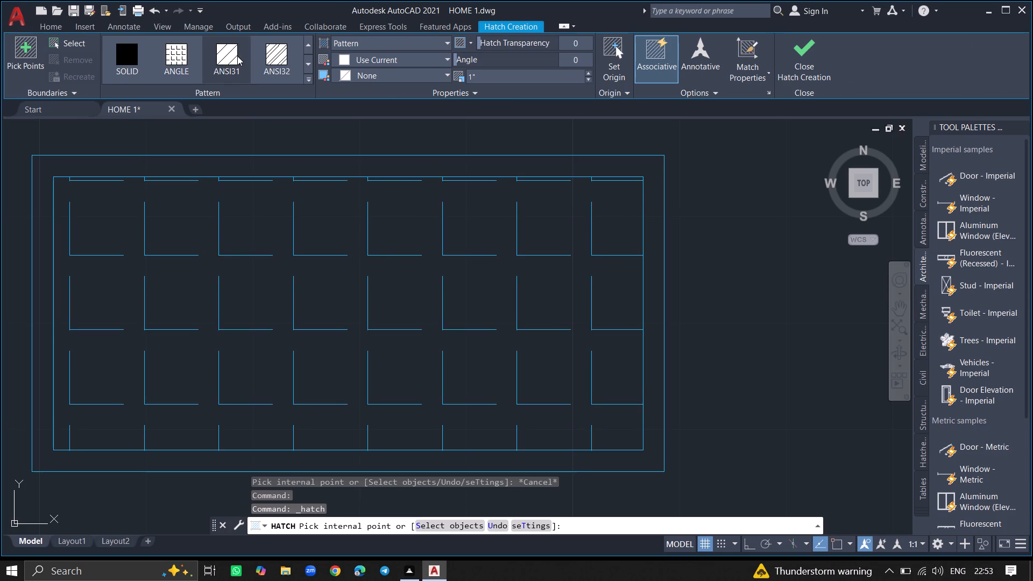
left_click(124, 68)
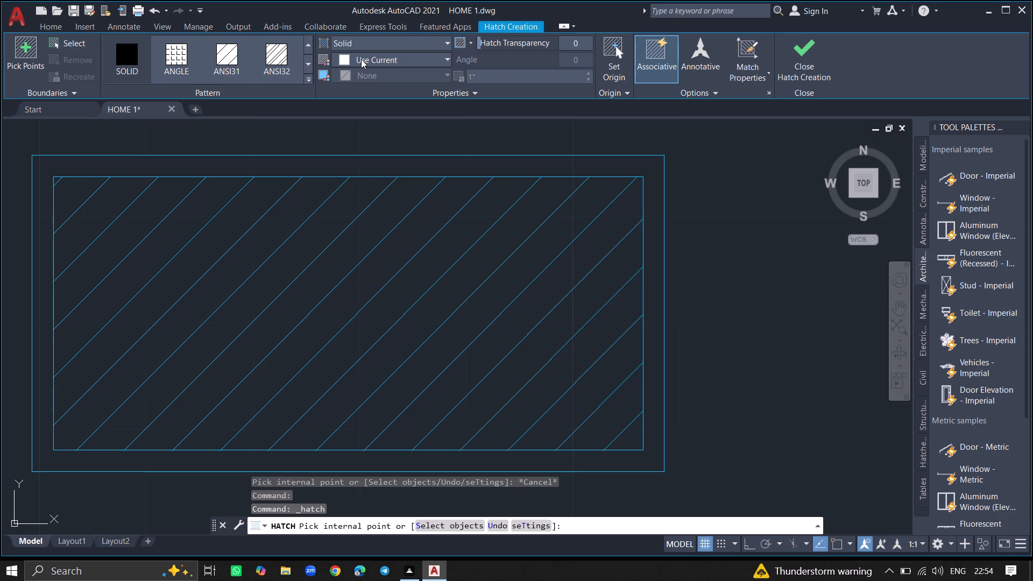
left_click(361, 59)
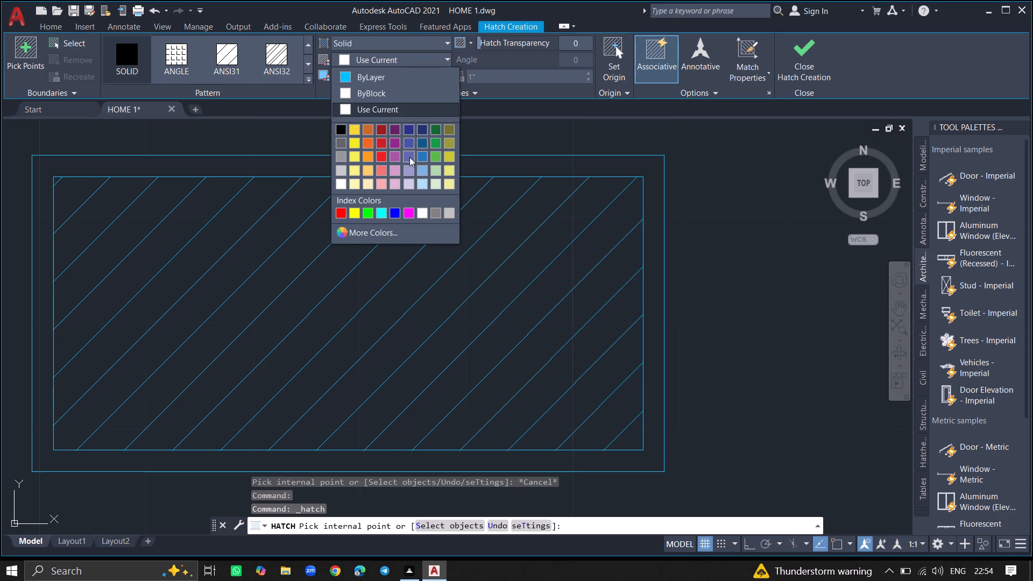
left_click(421, 159)
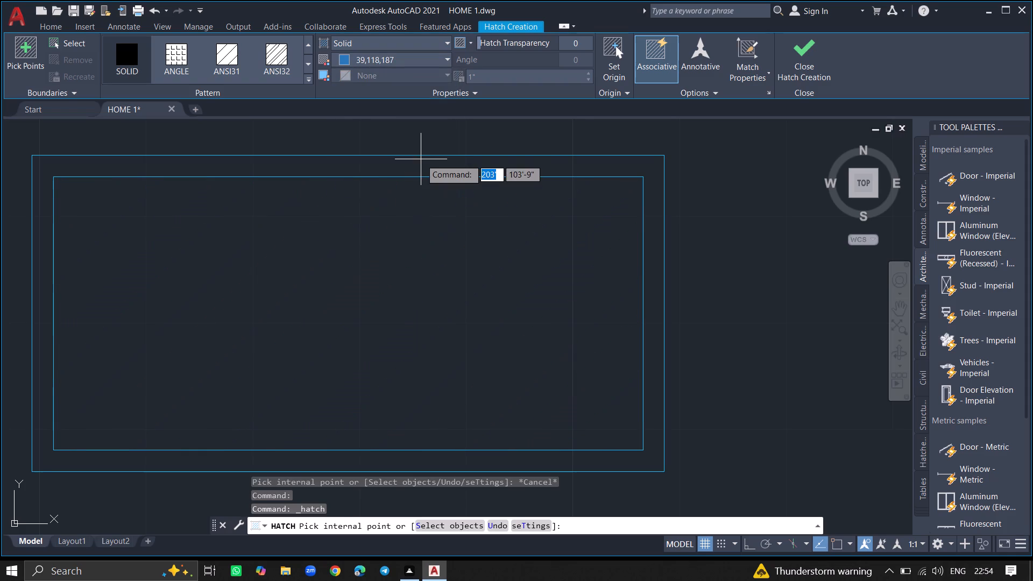
left_click(434, 254)
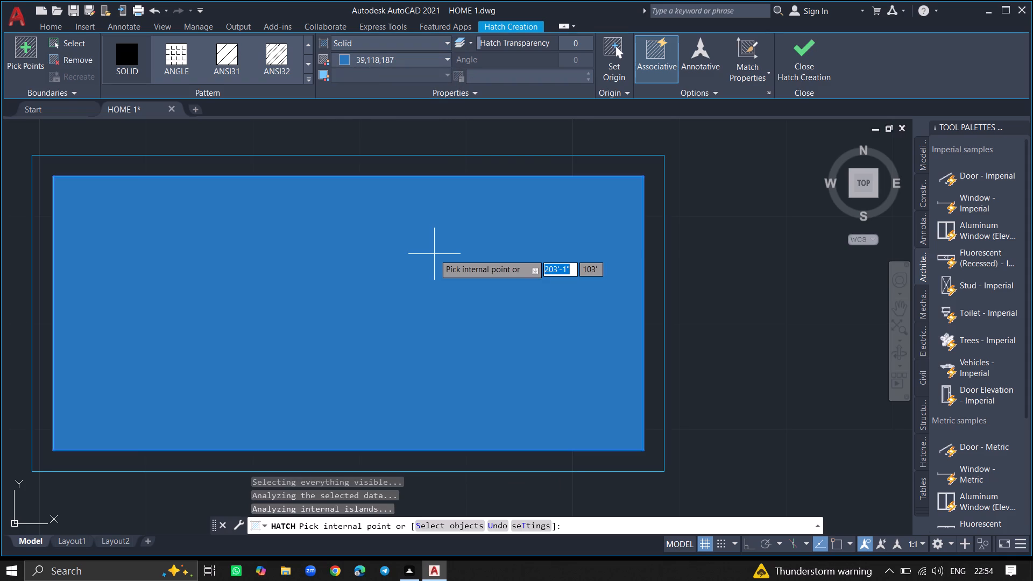
double_click(653, 169)
left_click(653, 169)
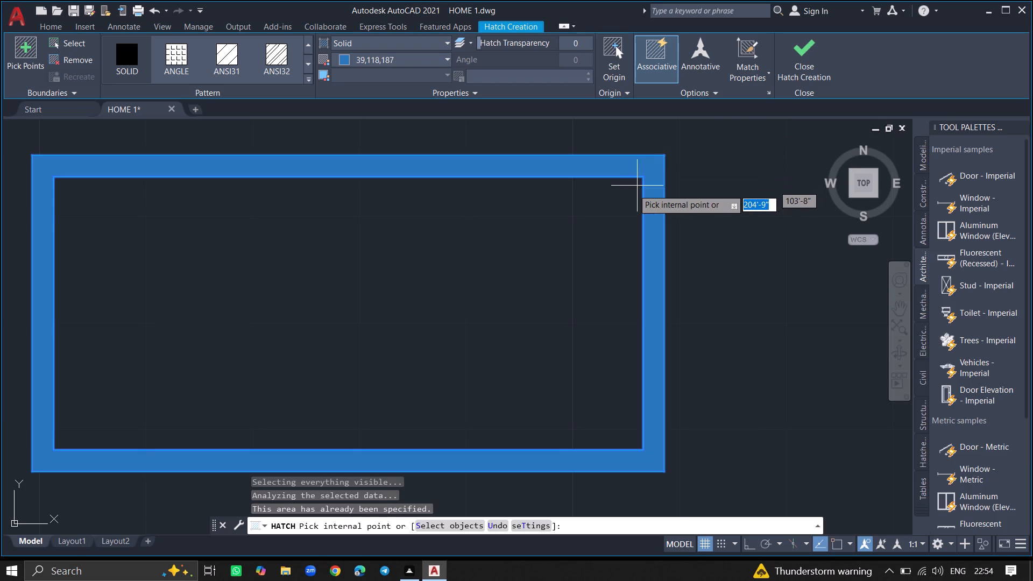
left_click(627, 196)
left_click(627, 196)
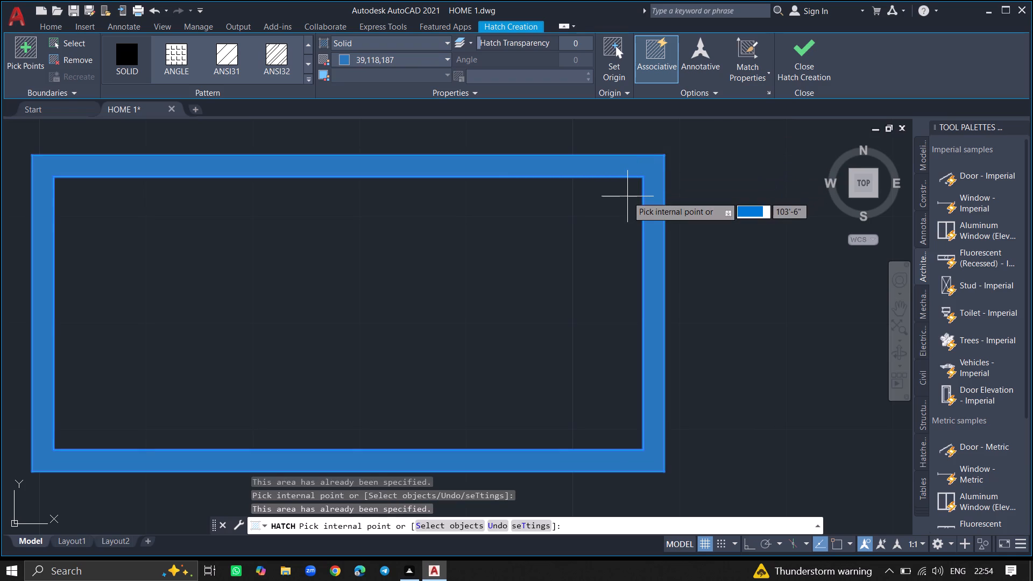
double_click(627, 196)
left_click(583, 210)
double_click(583, 210)
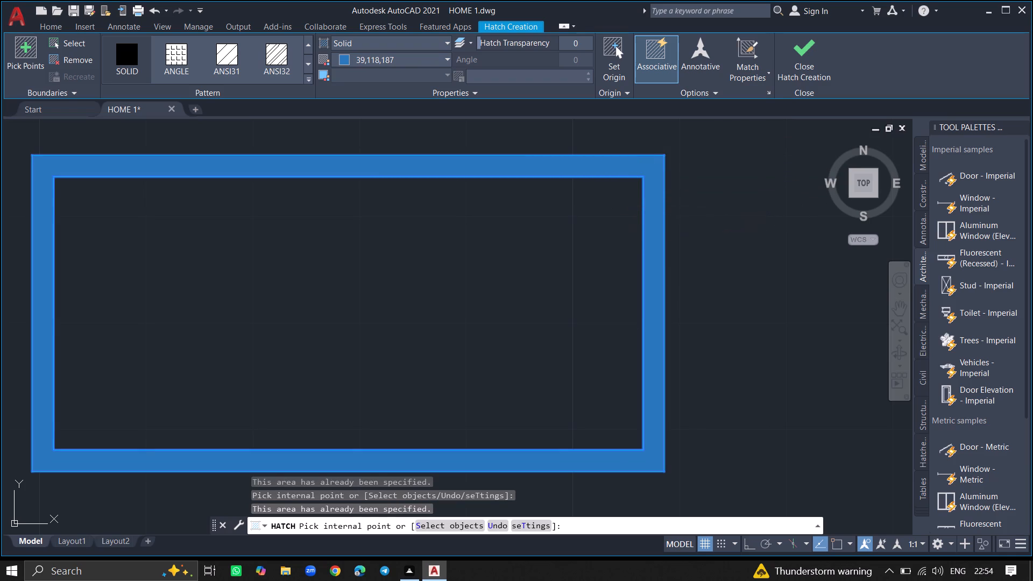
left_click(816, 65)
Close the tool palettes to clear space around the full floor plan.
scroll(751, 219, "down", 7, "ctrl")
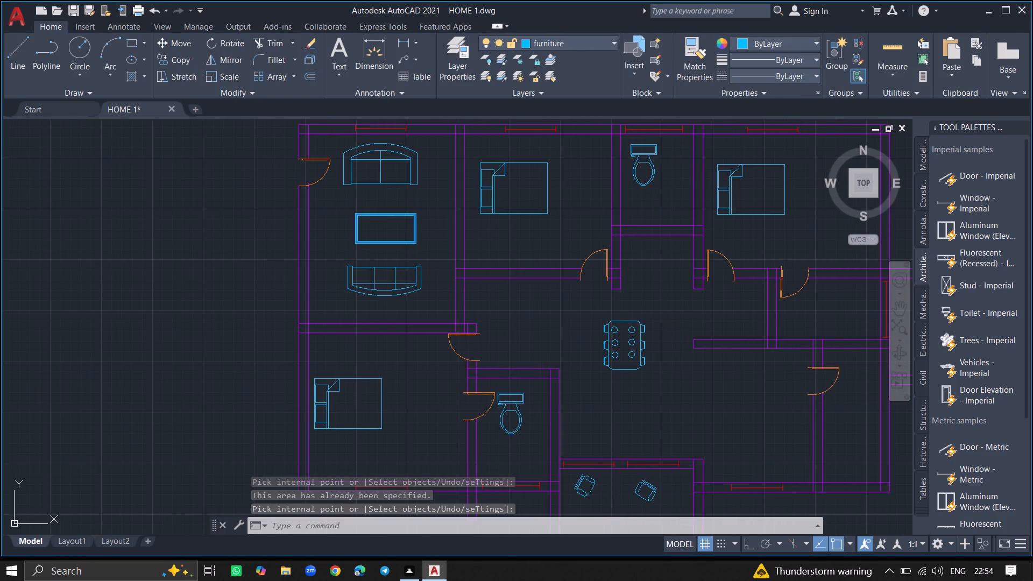
scroll(697, 244, "down", 1, "ctrl")
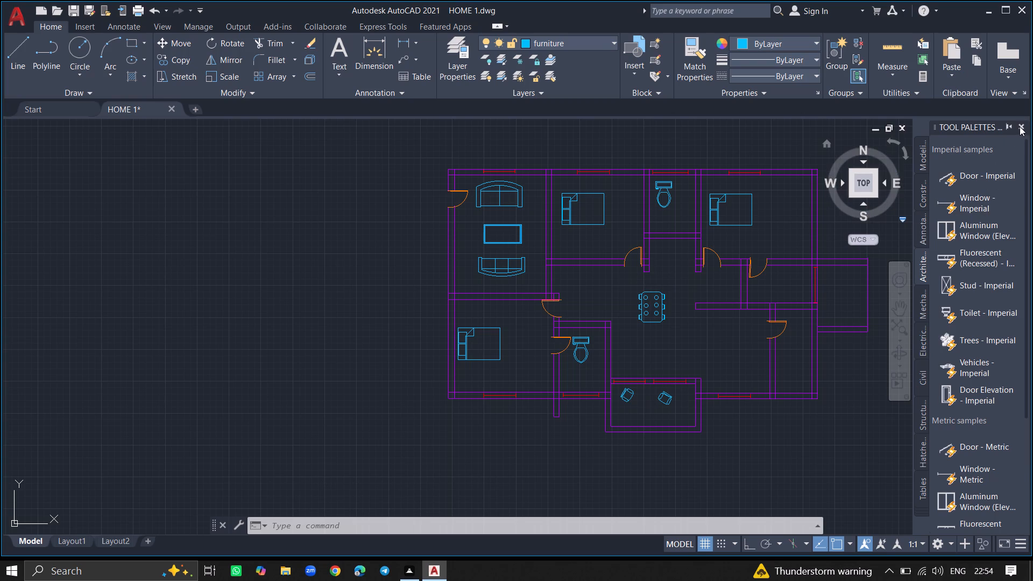
left_click(1020, 126)
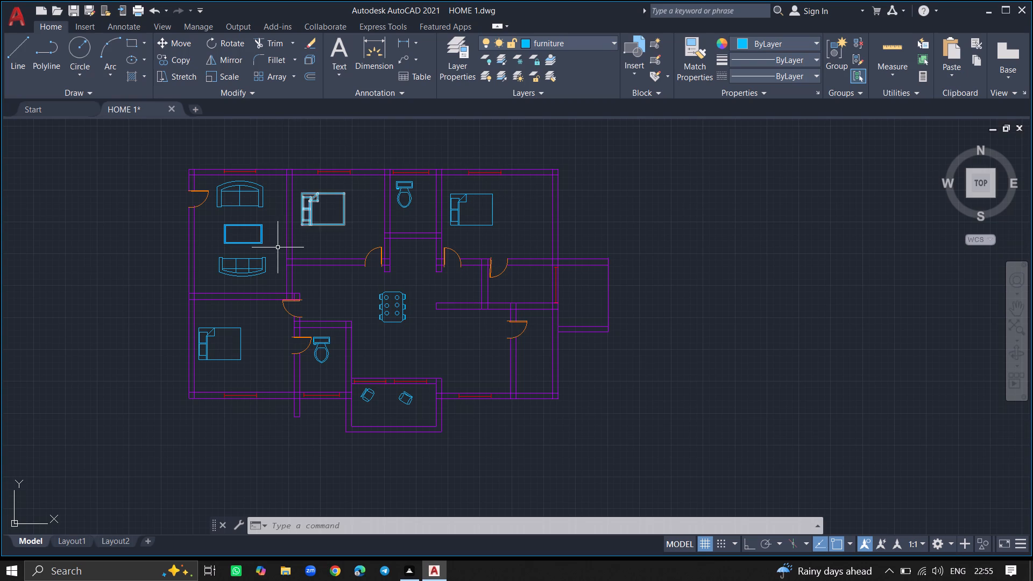
Add a horizontal linear dimension between the living room's inner side-wall faces, placed between the upper sofa and the coffee table.
left_click(405, 41)
left_click(417, 40)
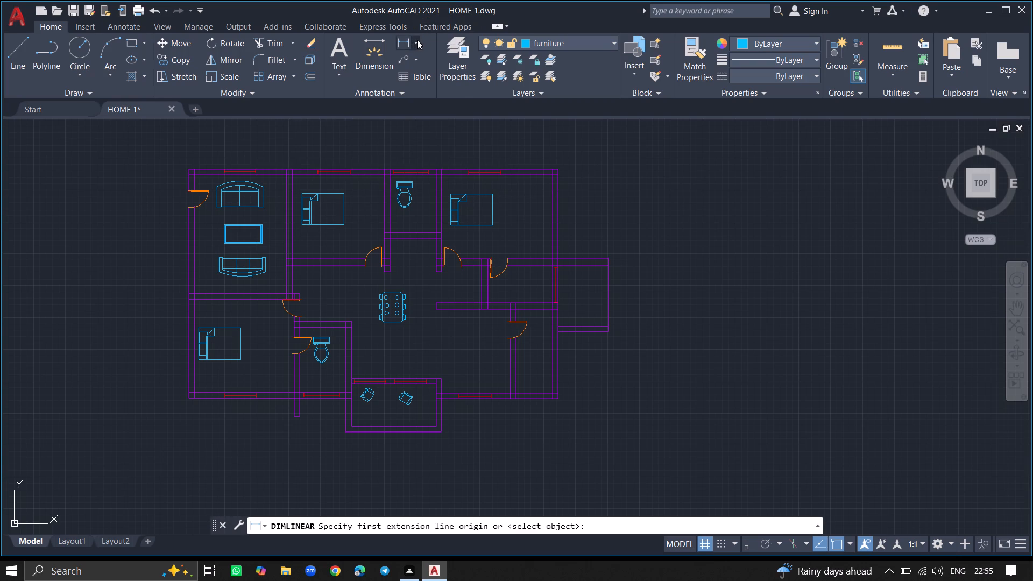
left_click(414, 60)
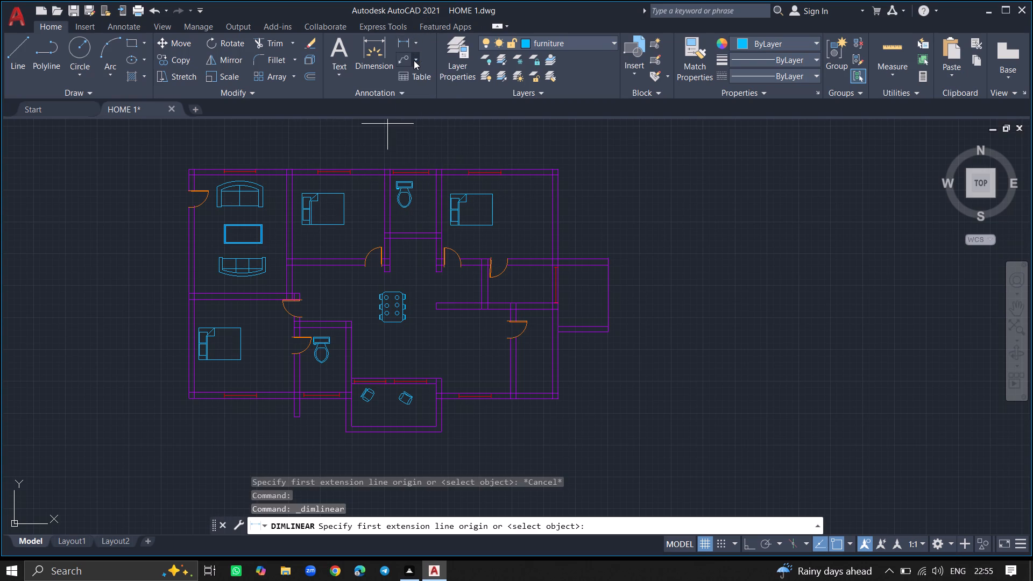
scroll(168, 209, "up", 4, "ctrl")
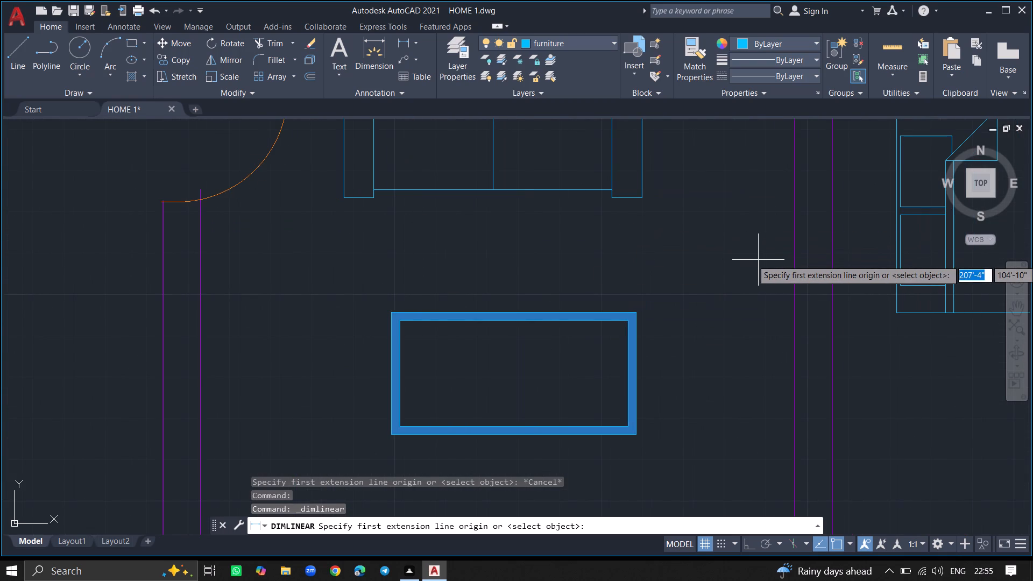
left_click(795, 258)
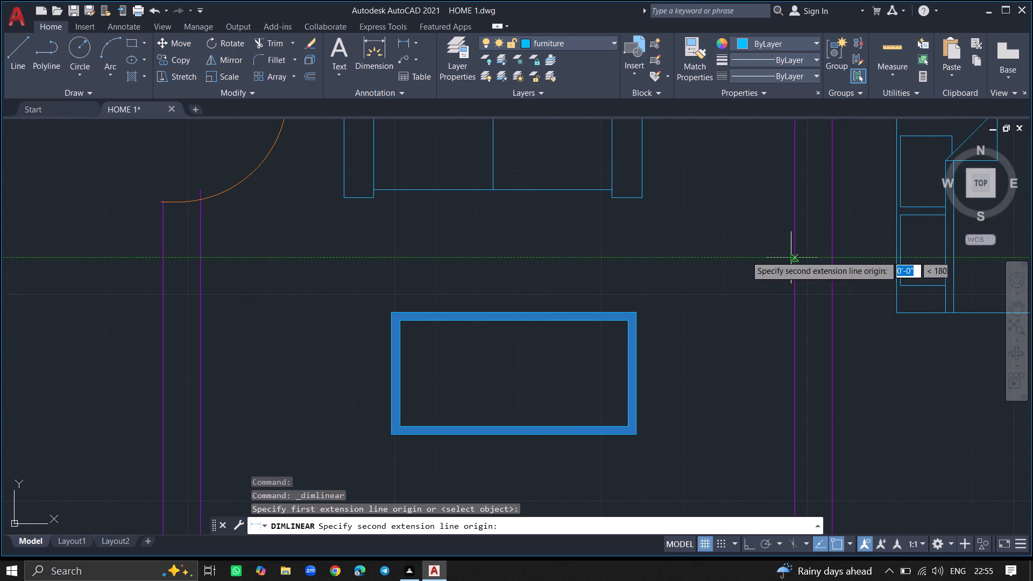
left_click(200, 270)
left_click(203, 245)
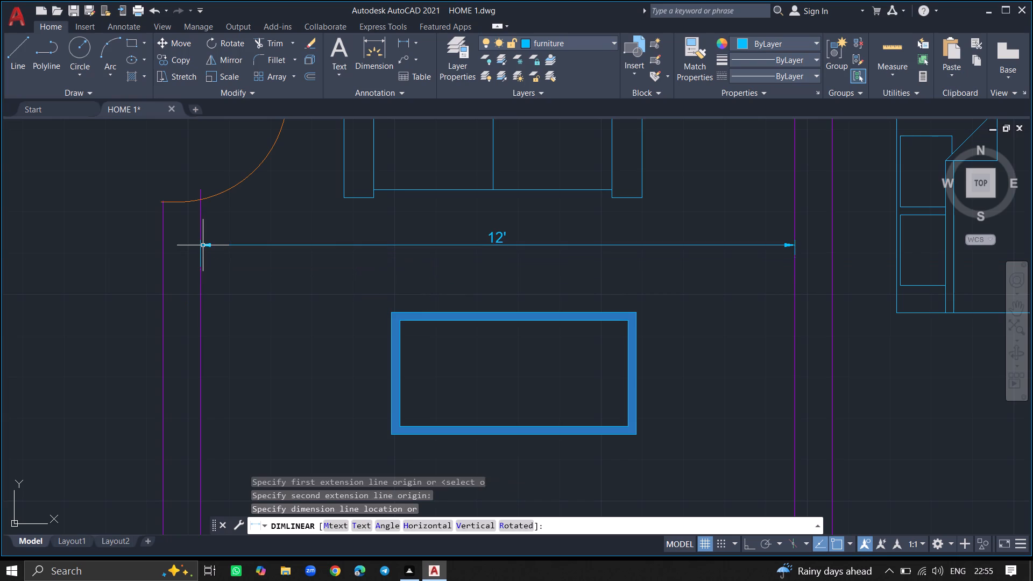
Add a vertical linear dimension between the living room's upper and lower inner wall faces, placed between the coffee table and the bedroom-side wall.
scroll(292, 302, "down", 2, "ctrl")
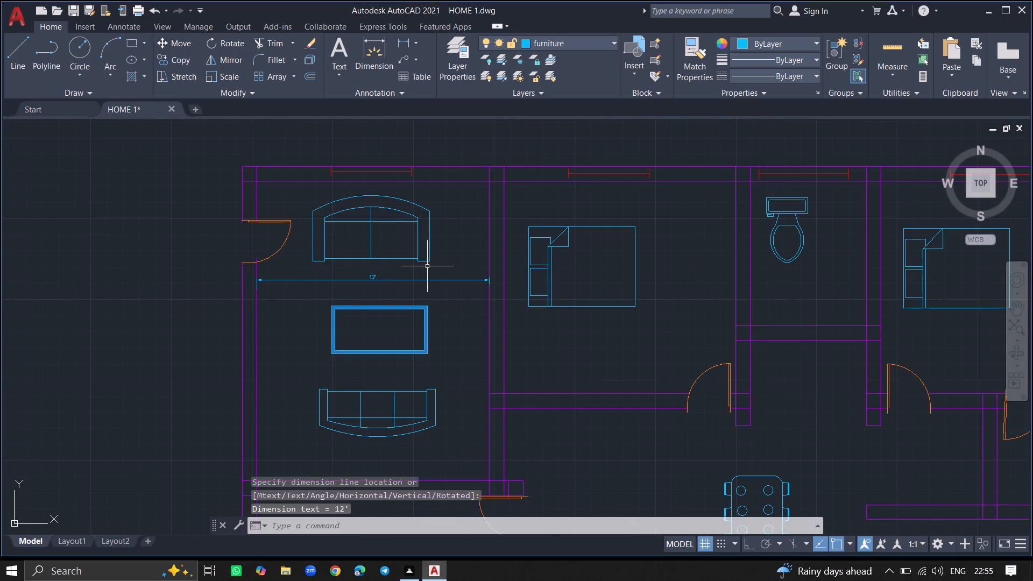
key("space")
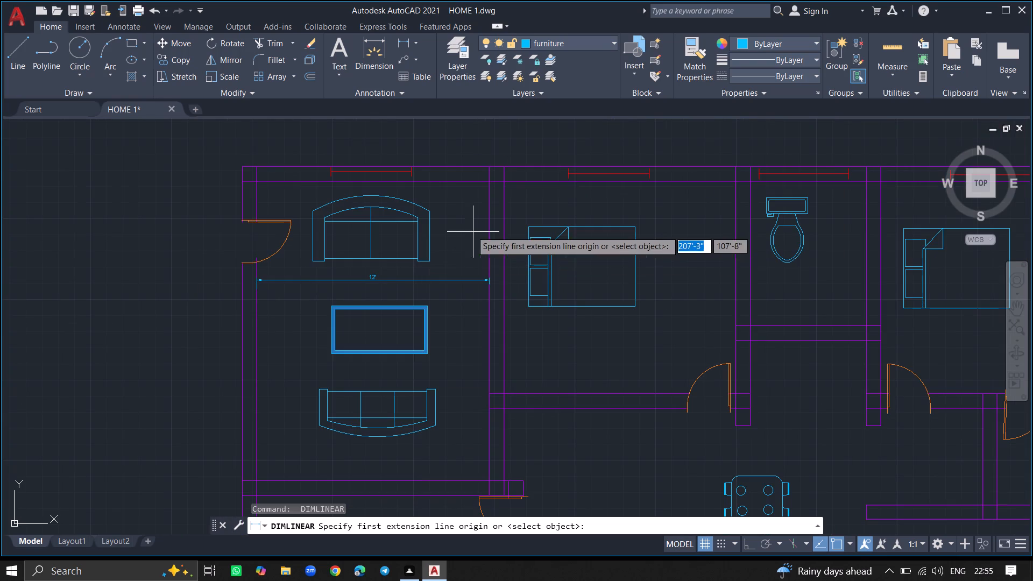
left_click(460, 181)
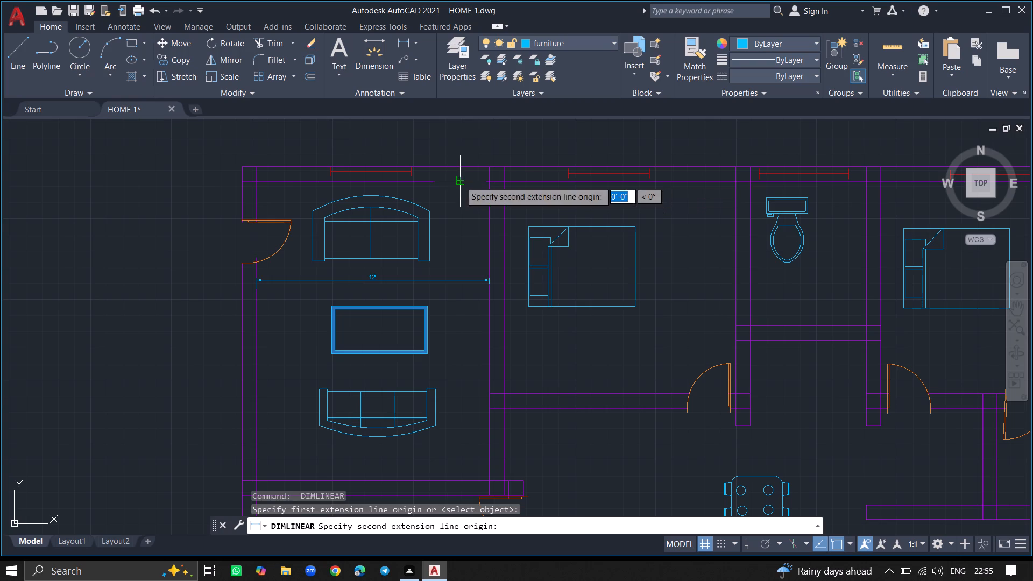
left_click(459, 484)
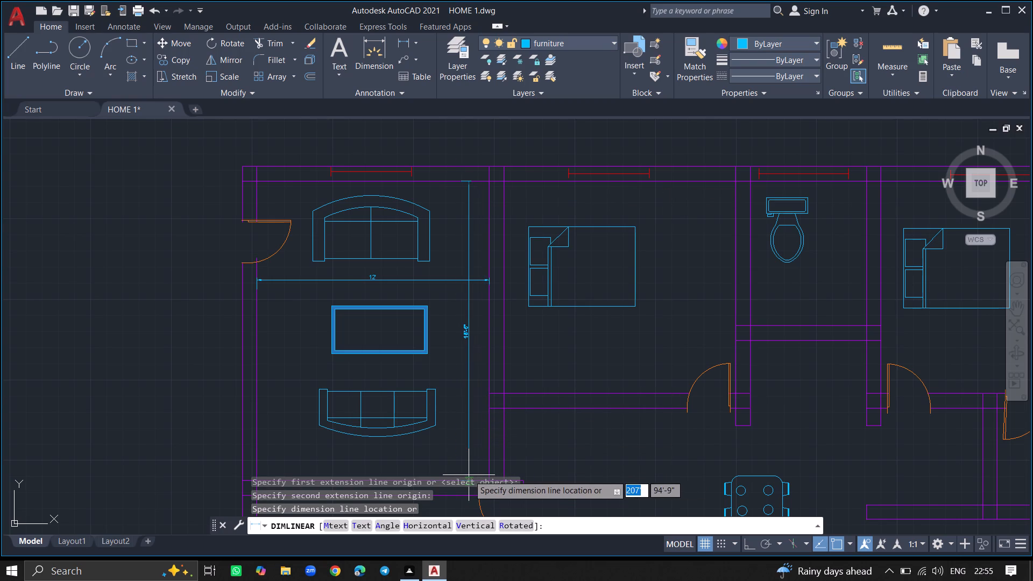
left_click(469, 475)
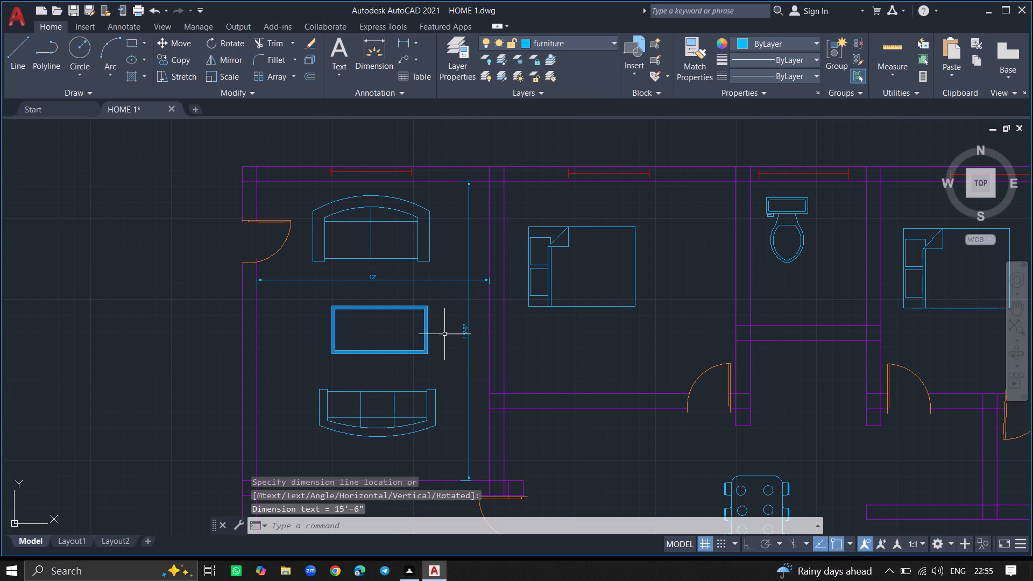
Add a horizontal linear dimension between the inner side-wall faces of the bedroom beside the living room, placed just above the bed.
scroll(444, 334, "up", 5, "ctrl")
scroll(557, 364, "down", 4, "ctrl")
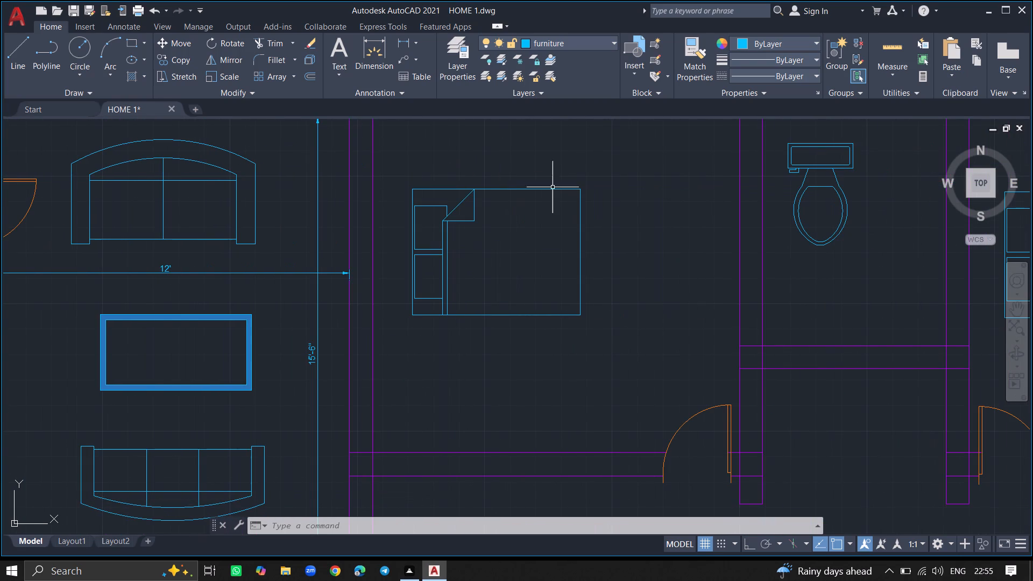
key("space")
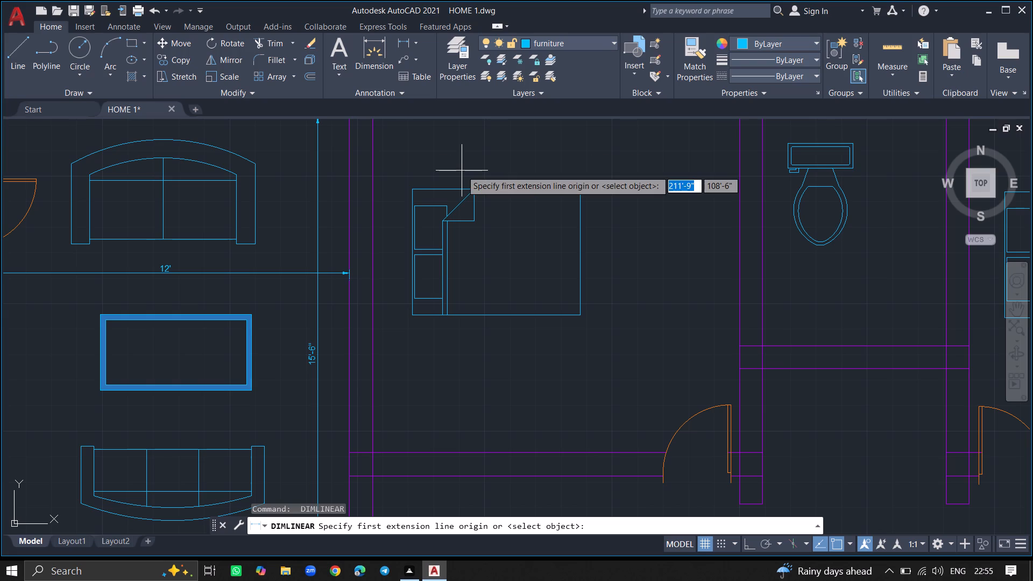
left_click(372, 148)
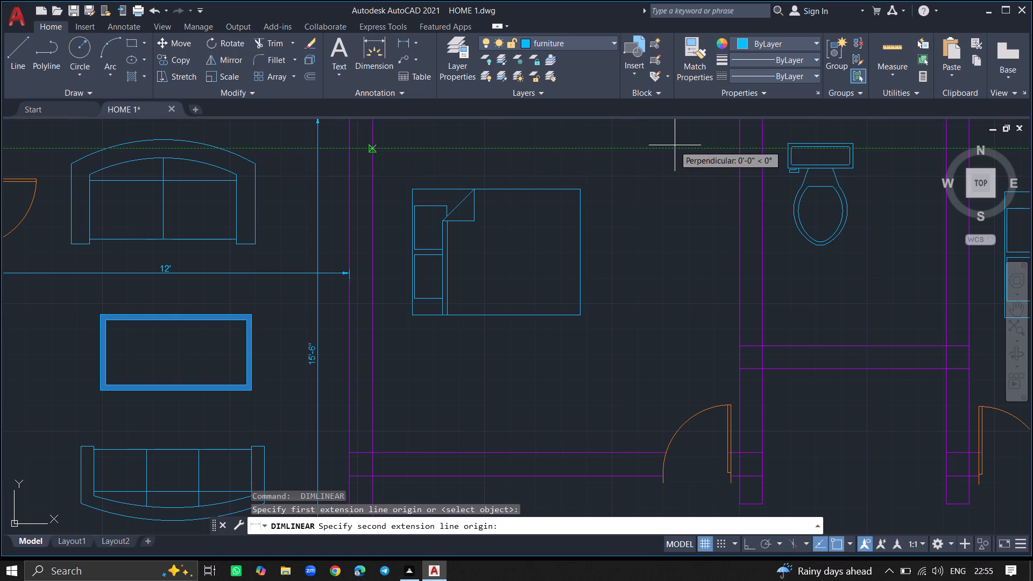
left_click(740, 153)
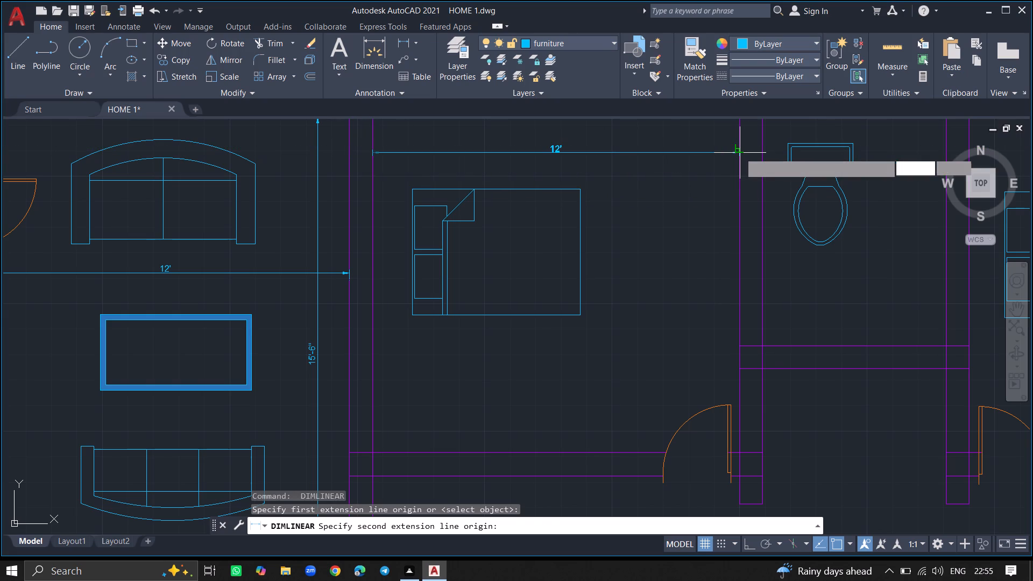
left_click(741, 168)
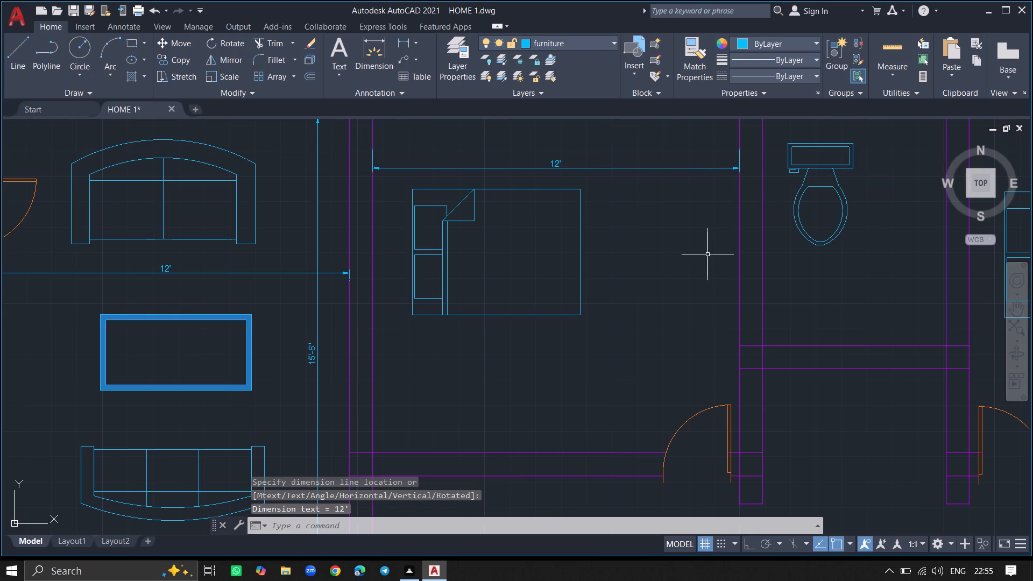
Add a vertical linear dimension between that bedroom's lower and upper inner wall faces, placed between the living-room wall and the bed.
scroll(707, 254, "down", 5, "ctrl")
scroll(689, 244, "up", 7, "ctrl")
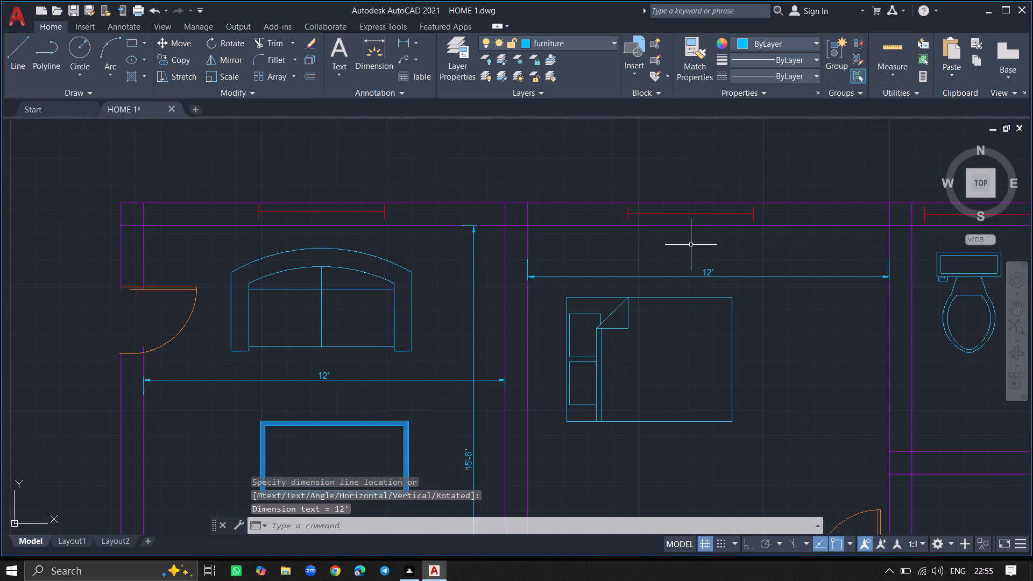
key("space")
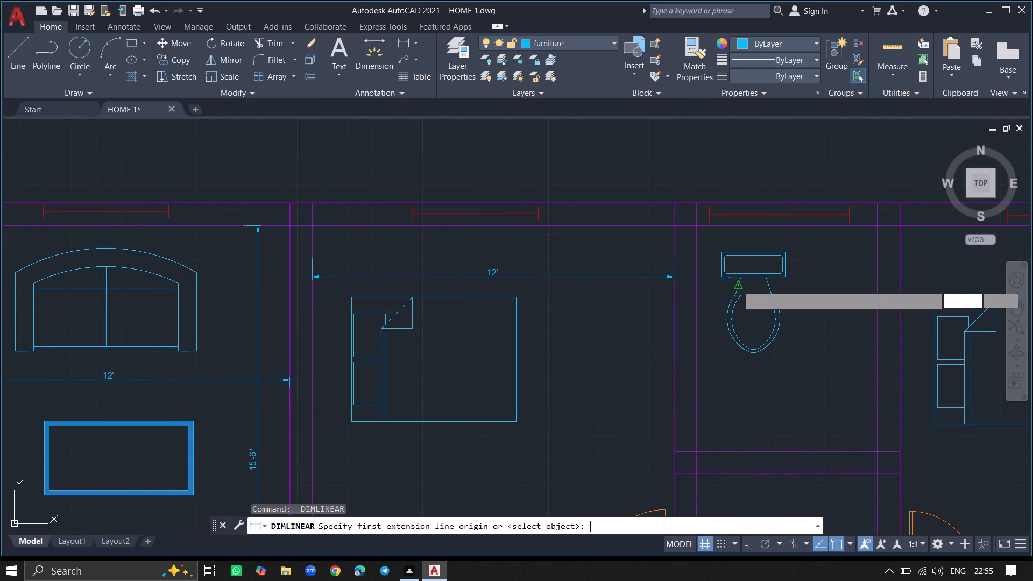
scroll(738, 285, "down", 2, "ctrl")
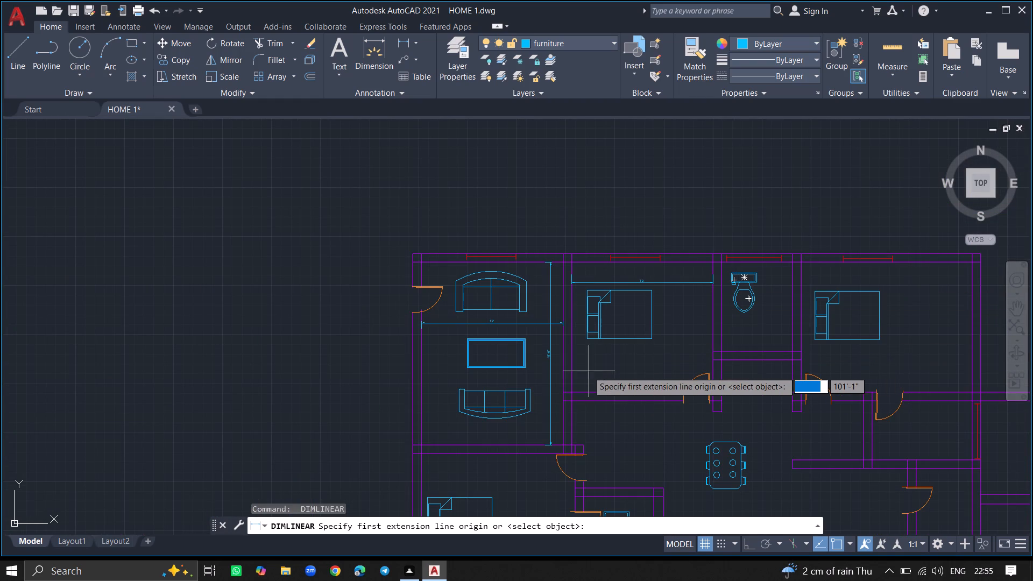
scroll(582, 371, "up", 1, "ctrl")
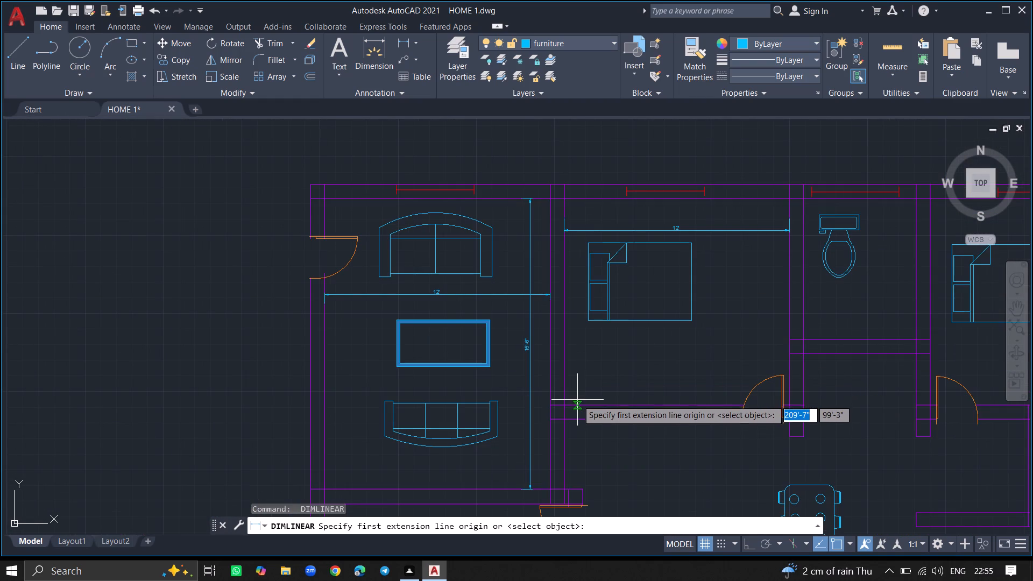
left_click(577, 406)
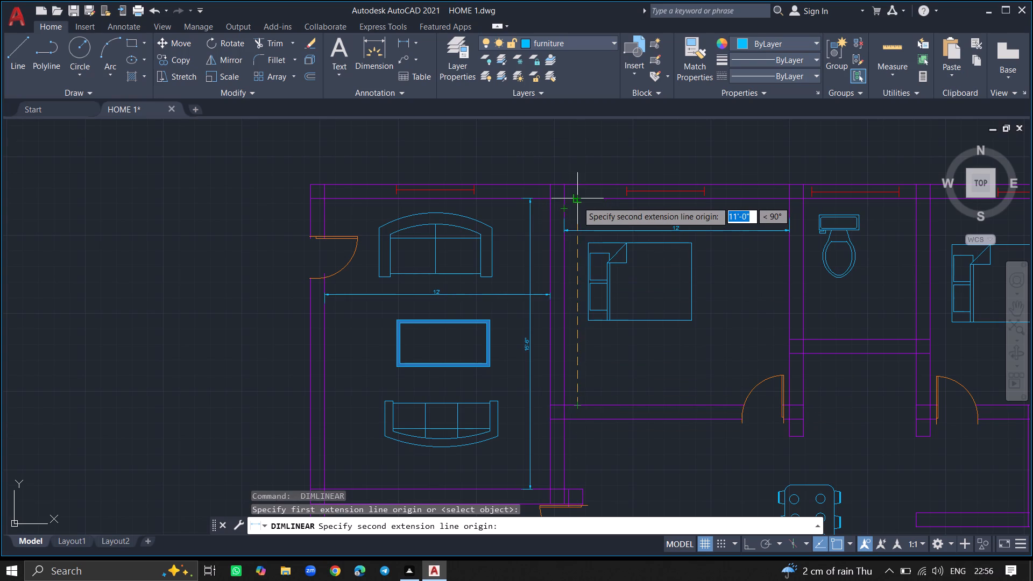
scroll(577, 201, "up", 5, "ctrl")
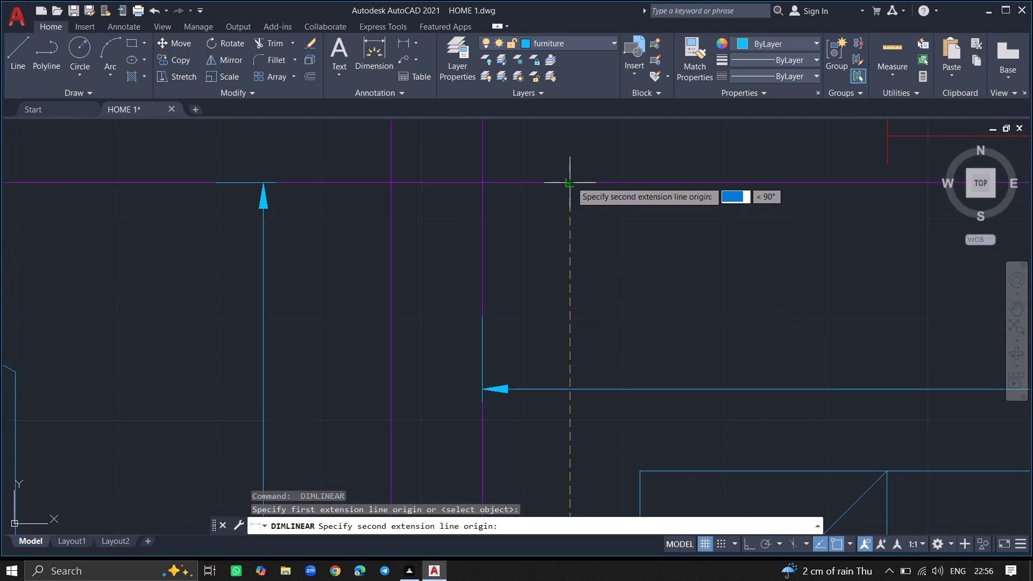
left_click(571, 181)
left_click(542, 181)
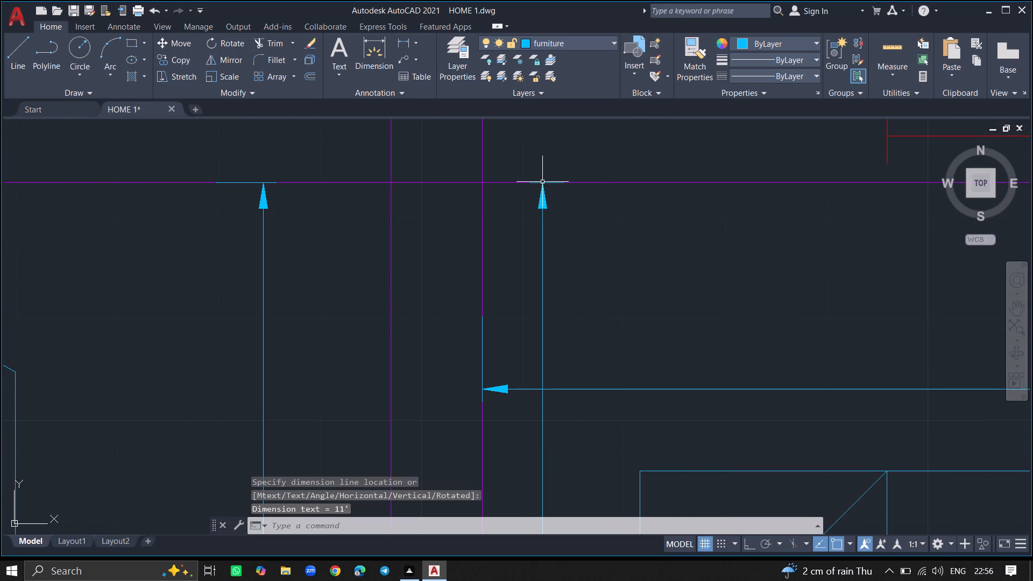
Make the dimensions layer the current layer and close the layer manager.
scroll(622, 292, "down", 6, "ctrl")
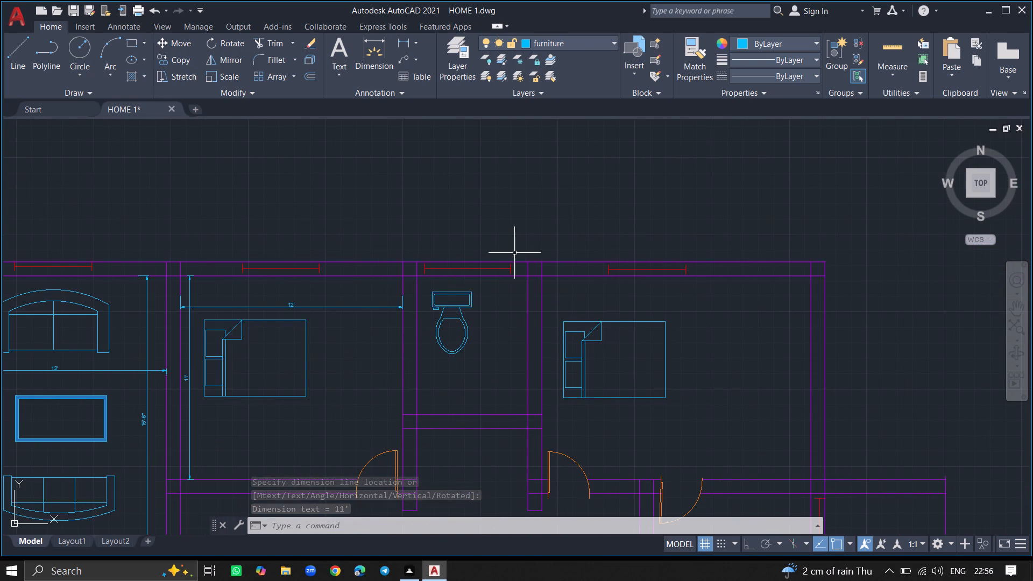
double_click(469, 39)
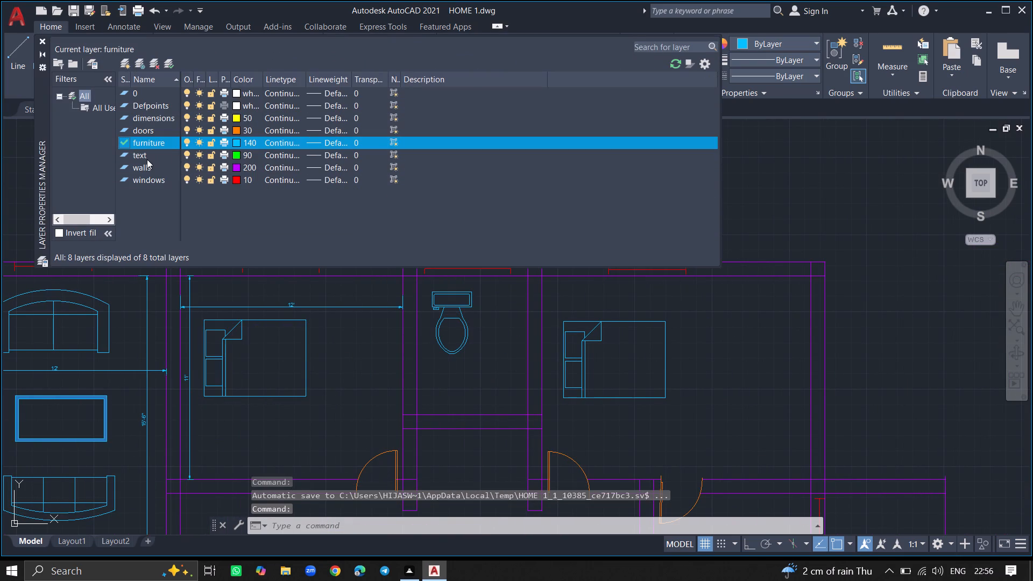
double_click(152, 118)
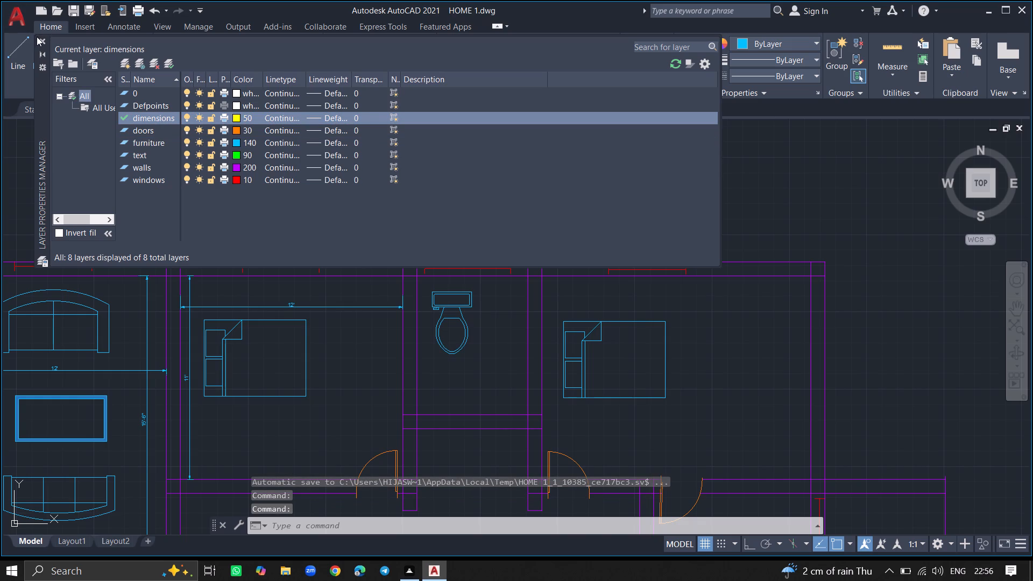
left_click(41, 38)
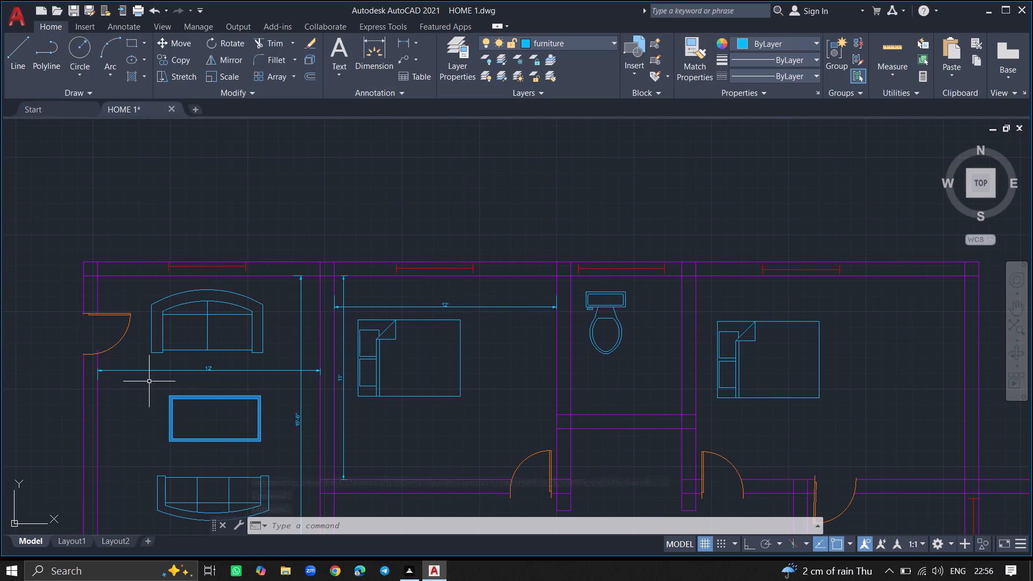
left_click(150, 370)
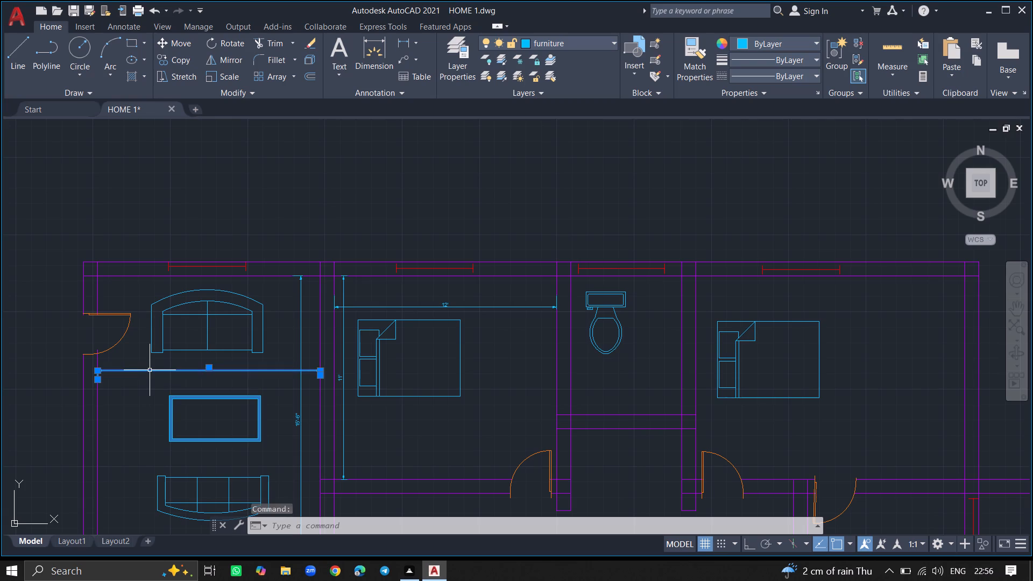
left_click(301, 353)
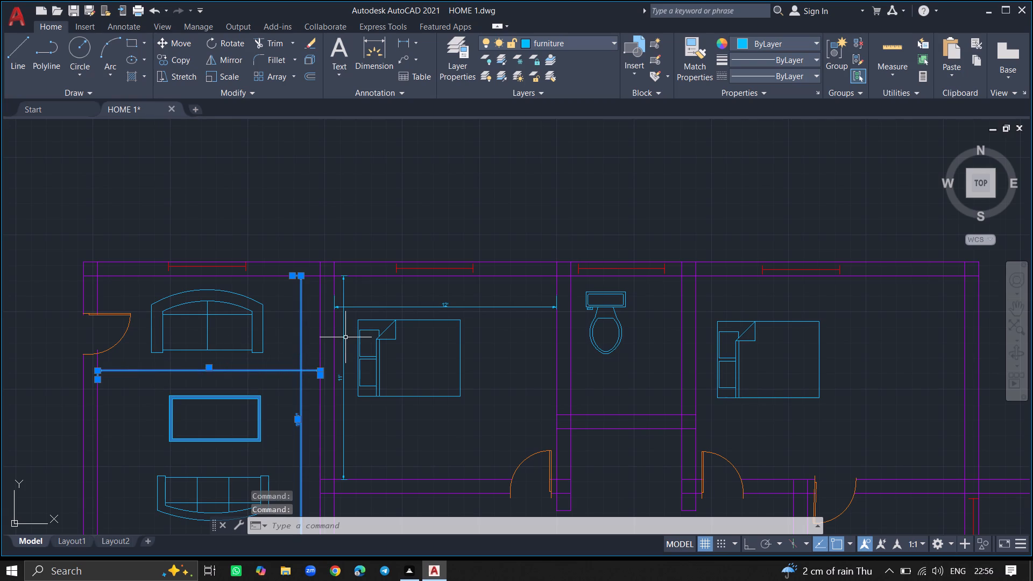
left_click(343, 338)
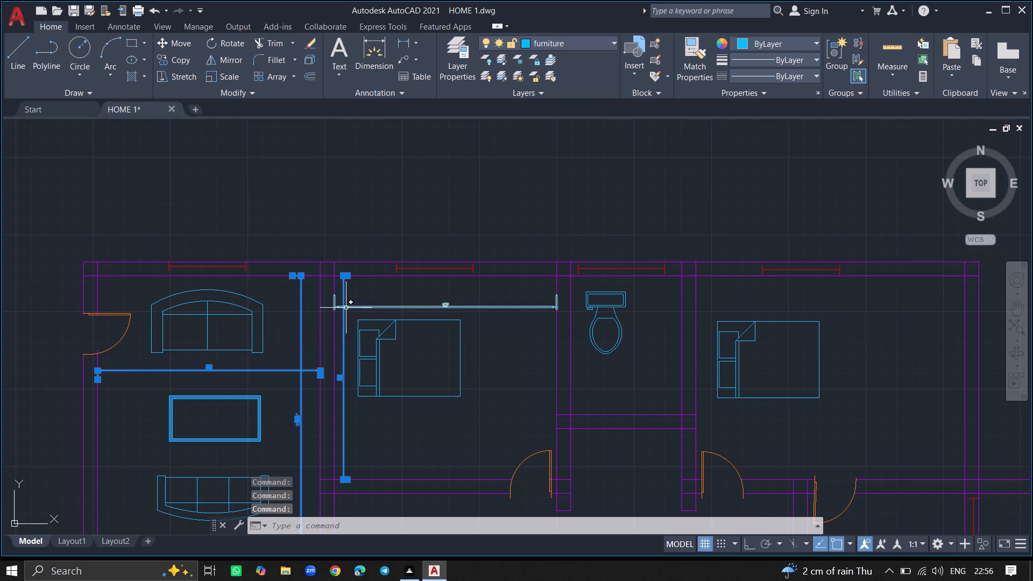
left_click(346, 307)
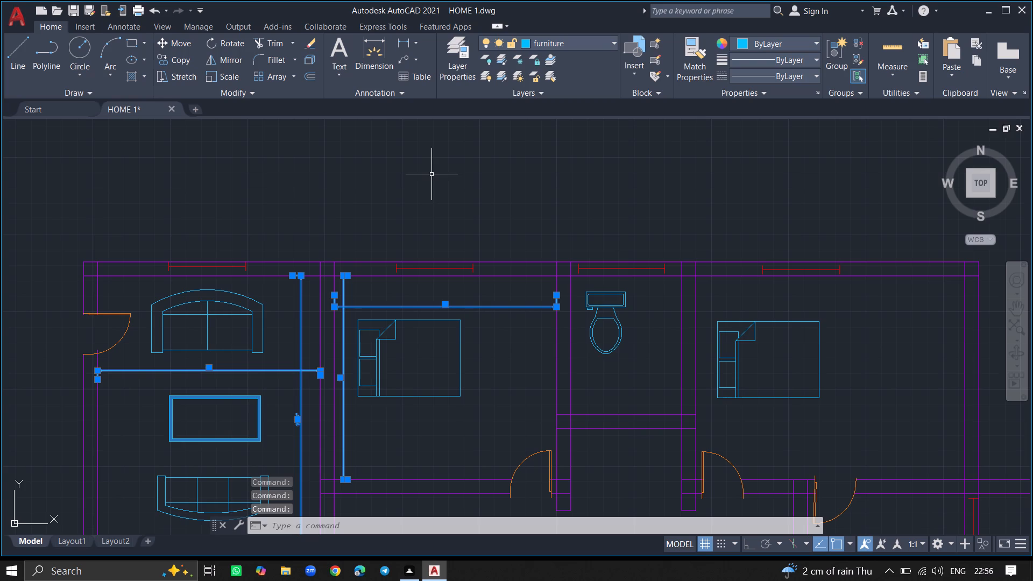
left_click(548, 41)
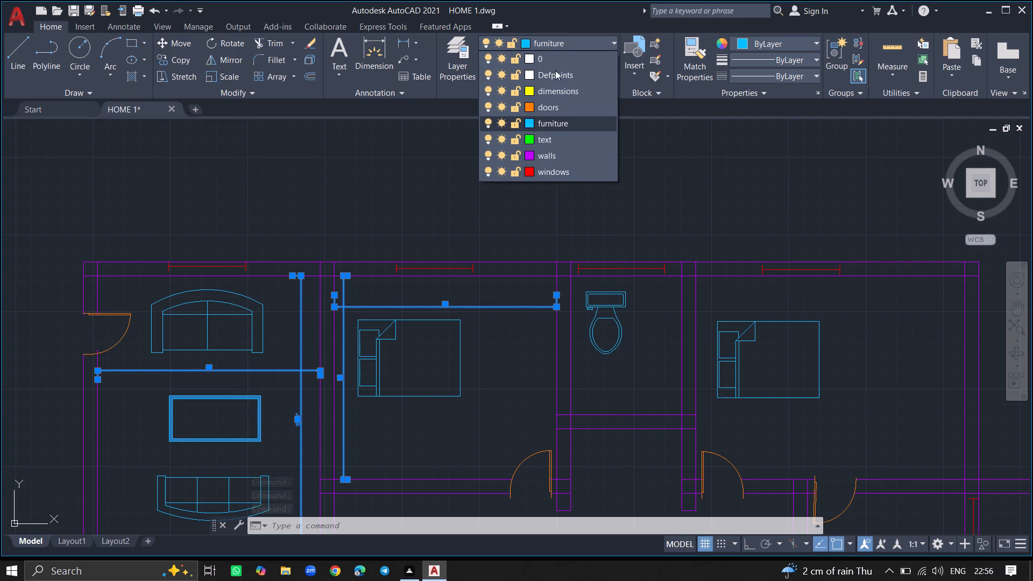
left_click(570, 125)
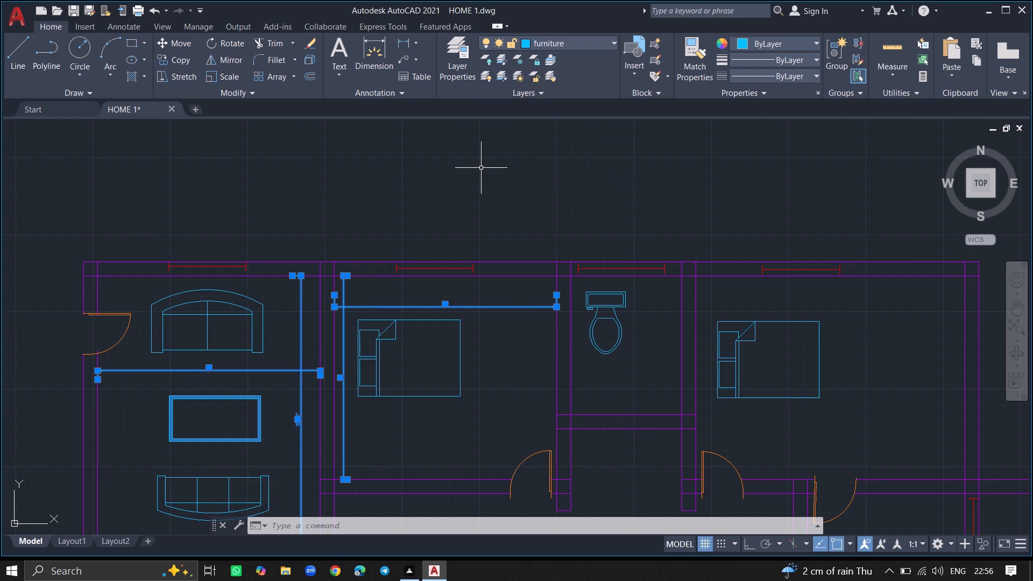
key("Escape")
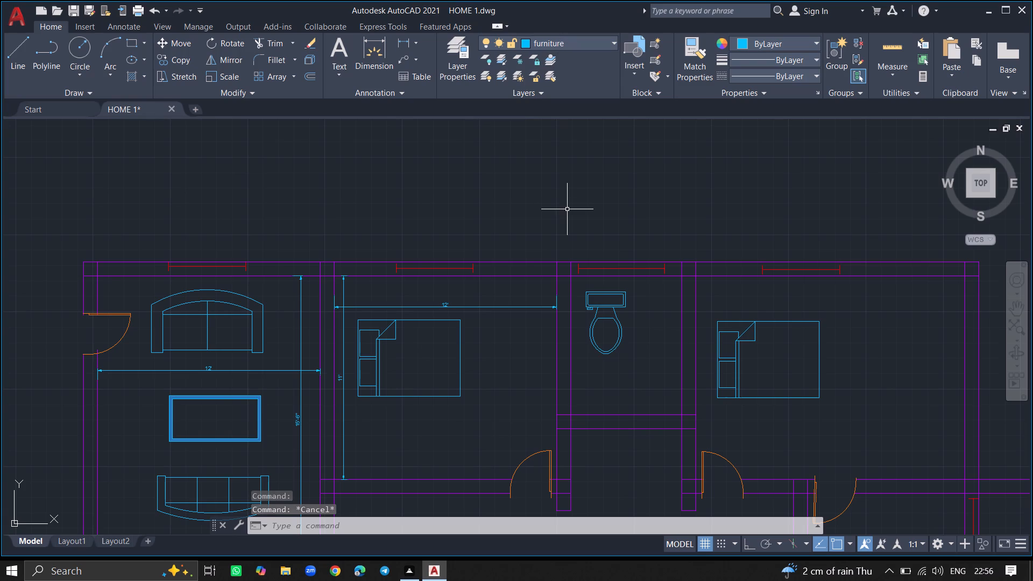
Move the horizontal and vertical dimensions of the bedroom beside the living room to the dimensions layer.
left_click(533, 307)
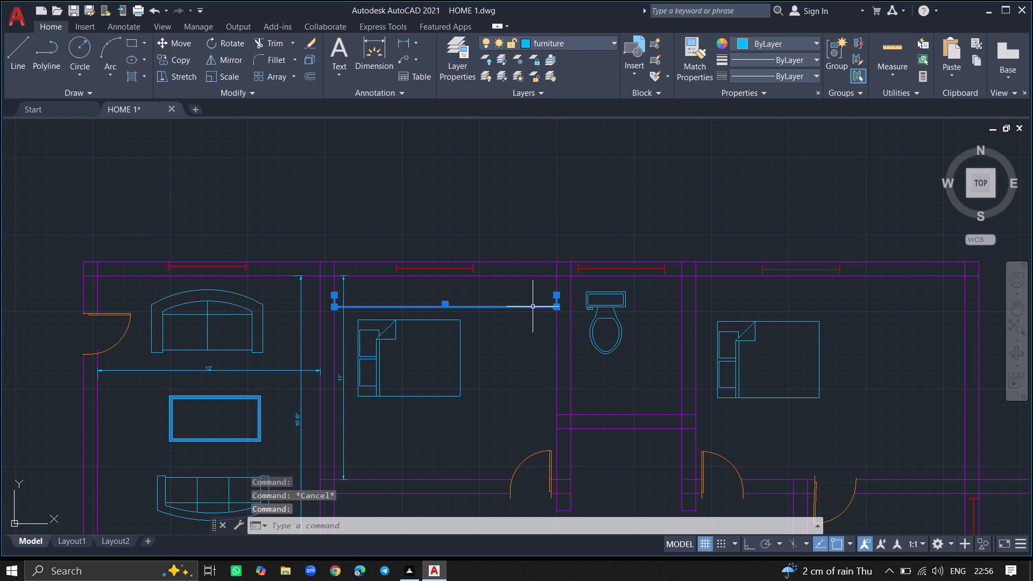
left_click(344, 375)
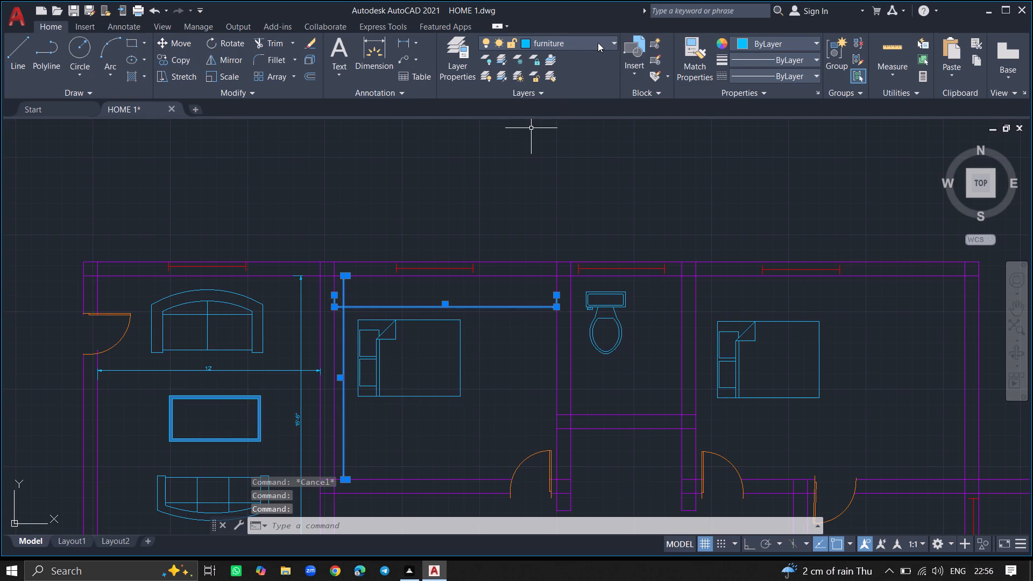
left_click(597, 42)
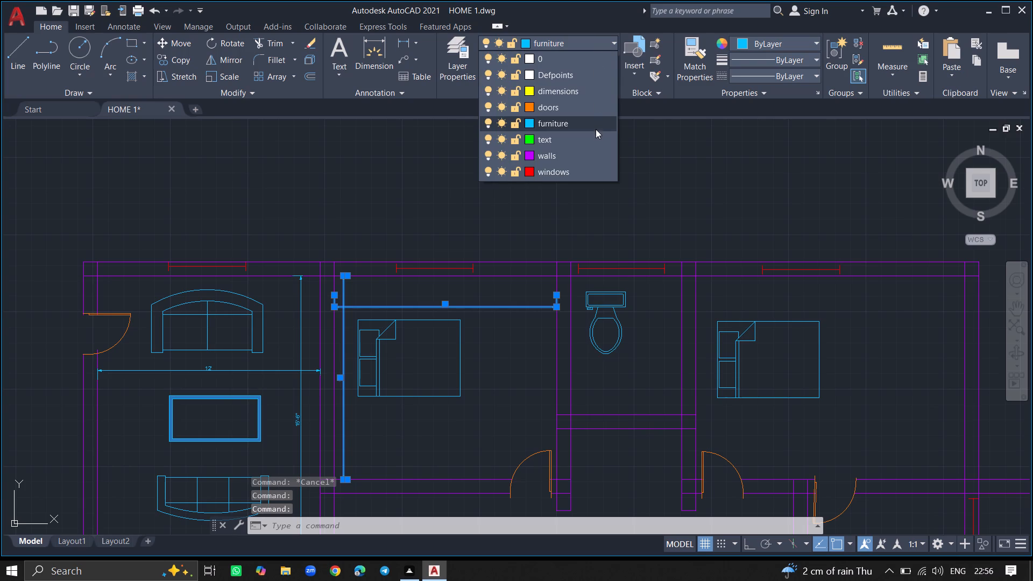
left_click(582, 85)
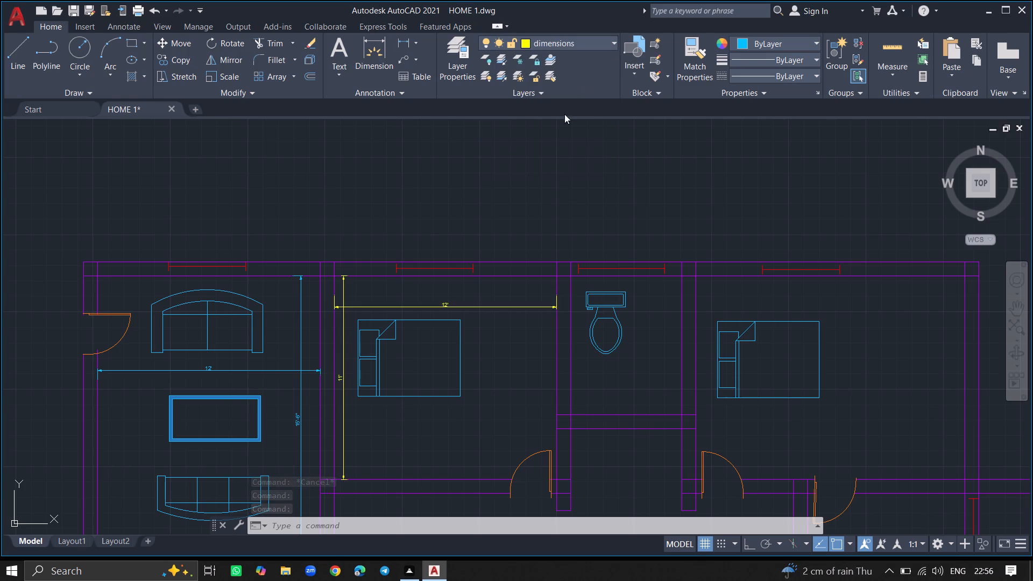
key("Escape")
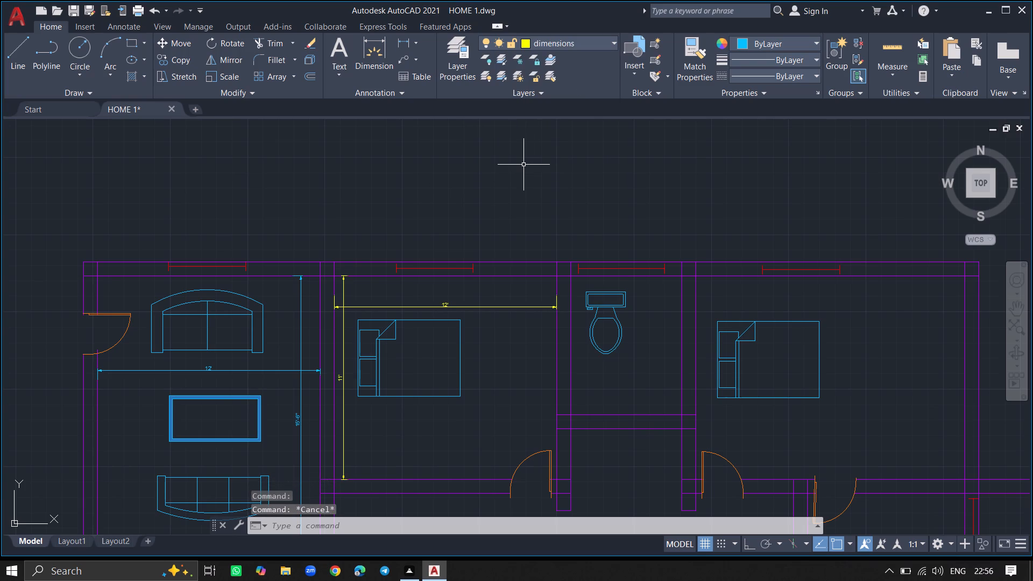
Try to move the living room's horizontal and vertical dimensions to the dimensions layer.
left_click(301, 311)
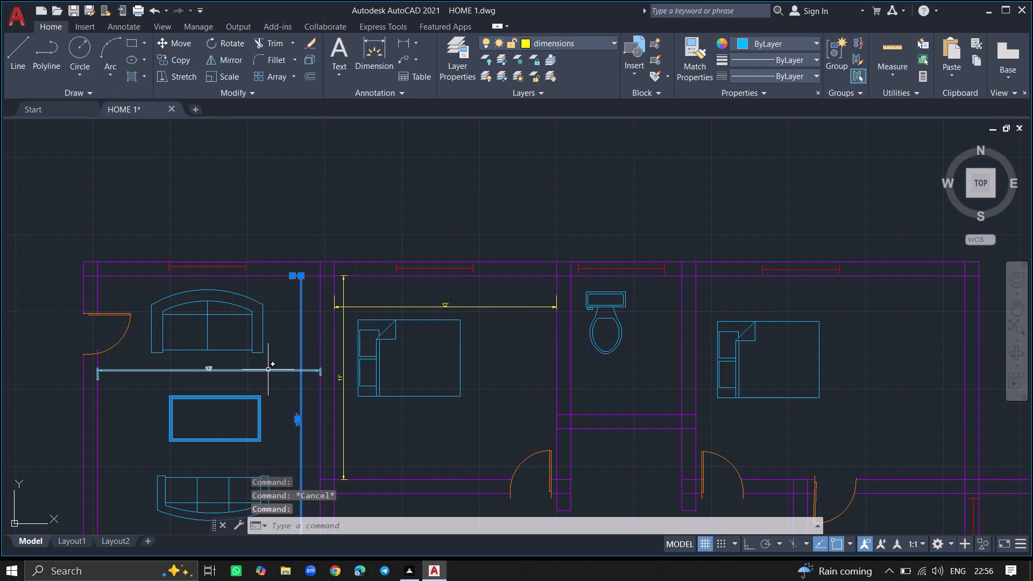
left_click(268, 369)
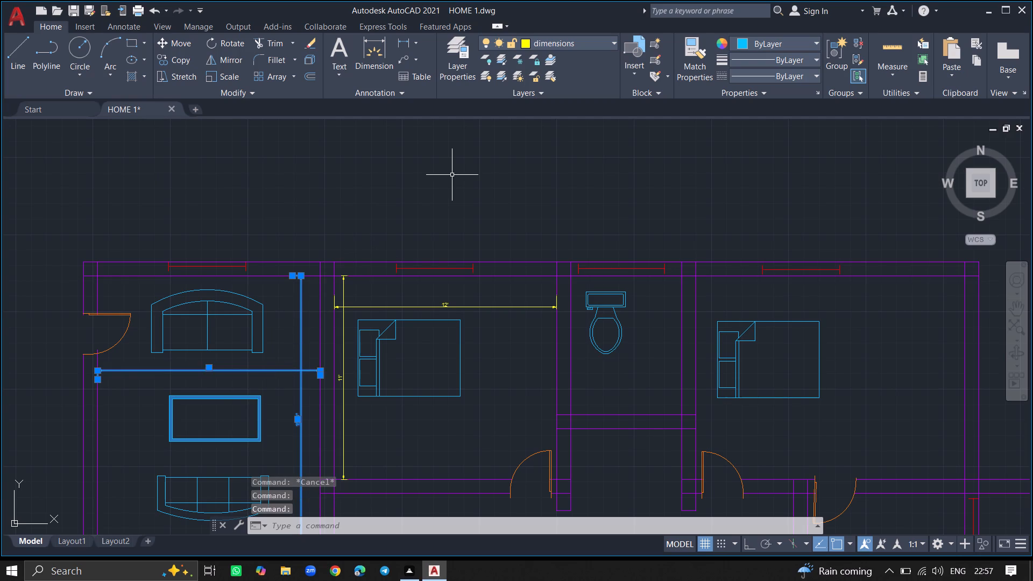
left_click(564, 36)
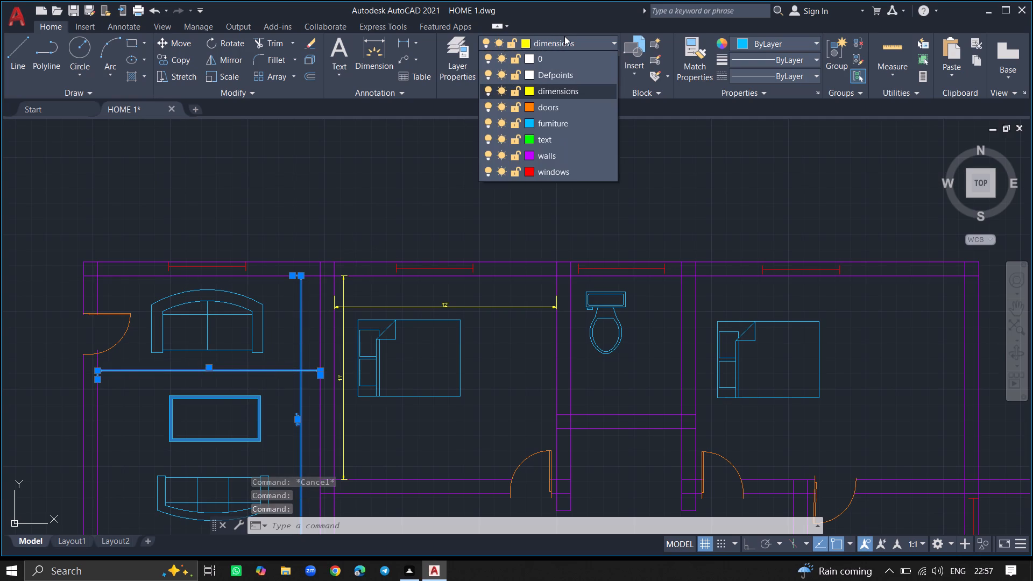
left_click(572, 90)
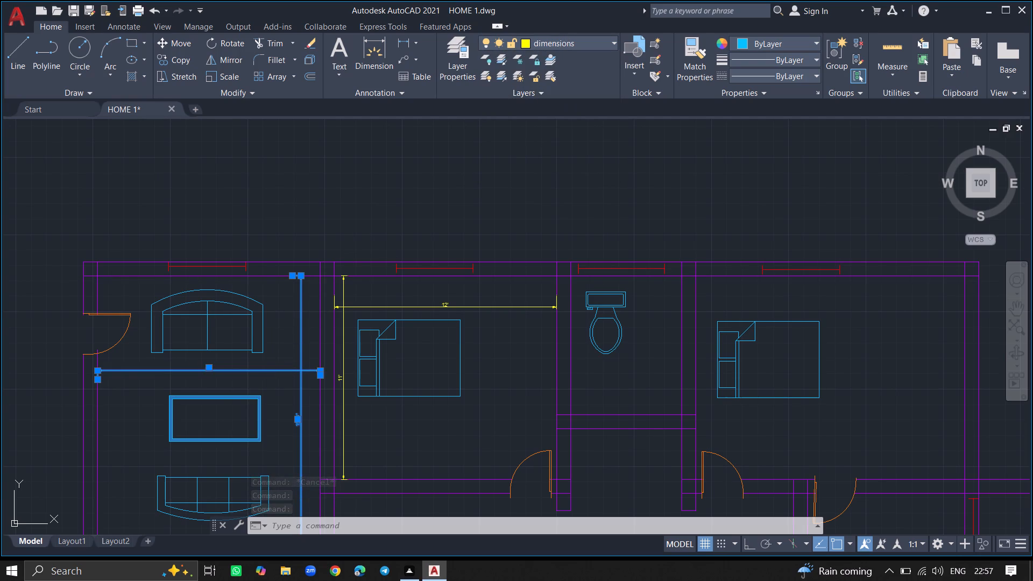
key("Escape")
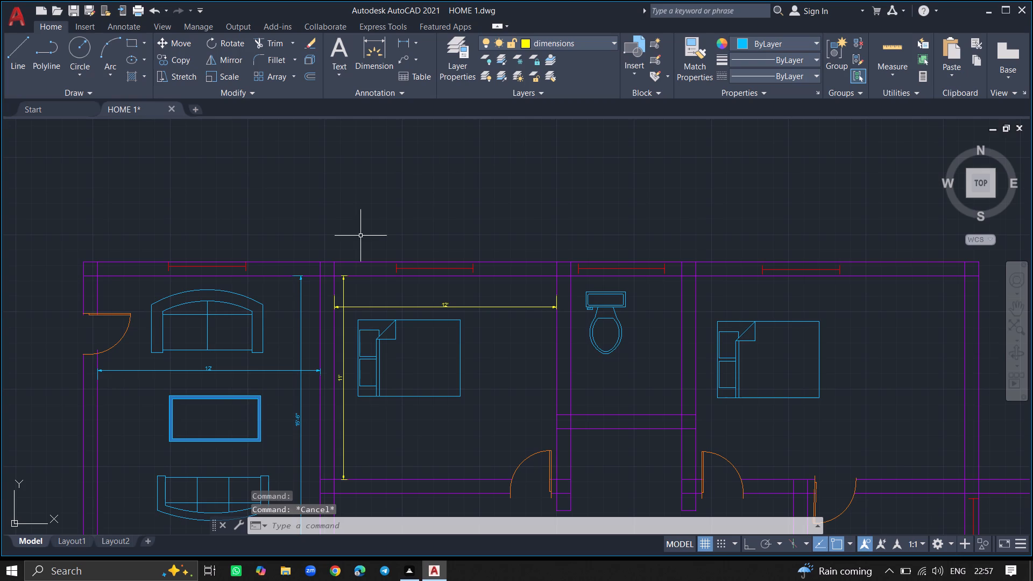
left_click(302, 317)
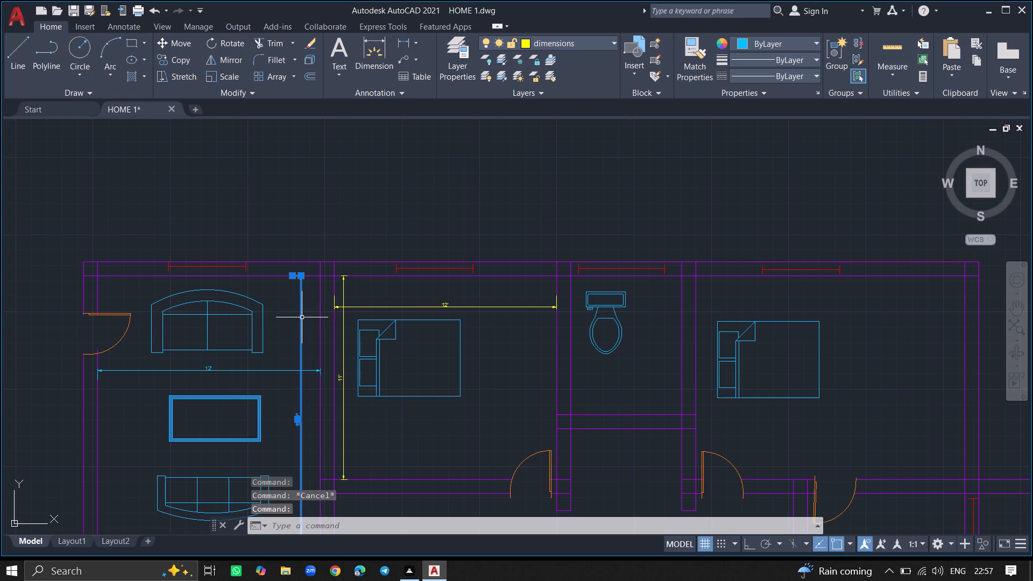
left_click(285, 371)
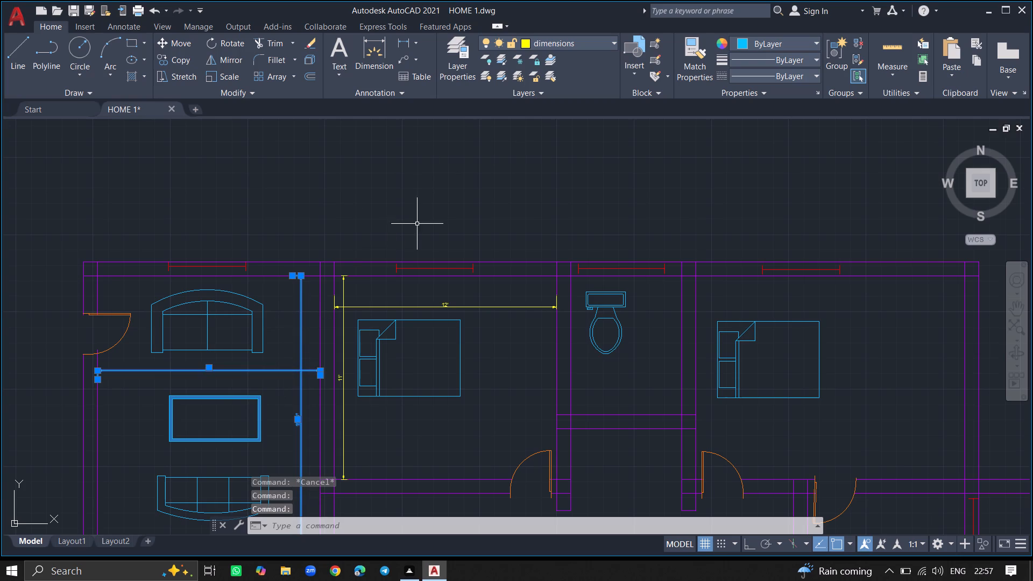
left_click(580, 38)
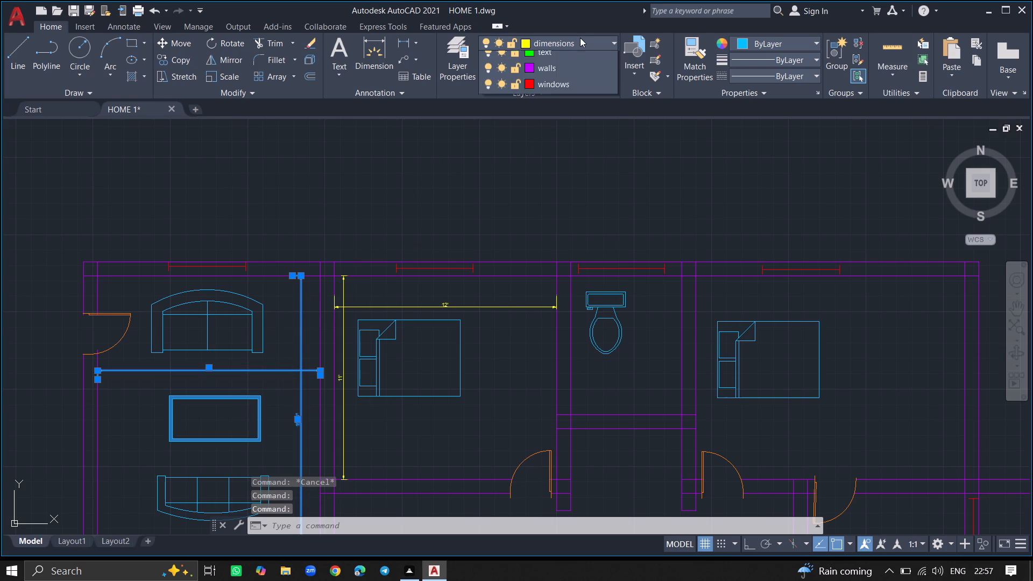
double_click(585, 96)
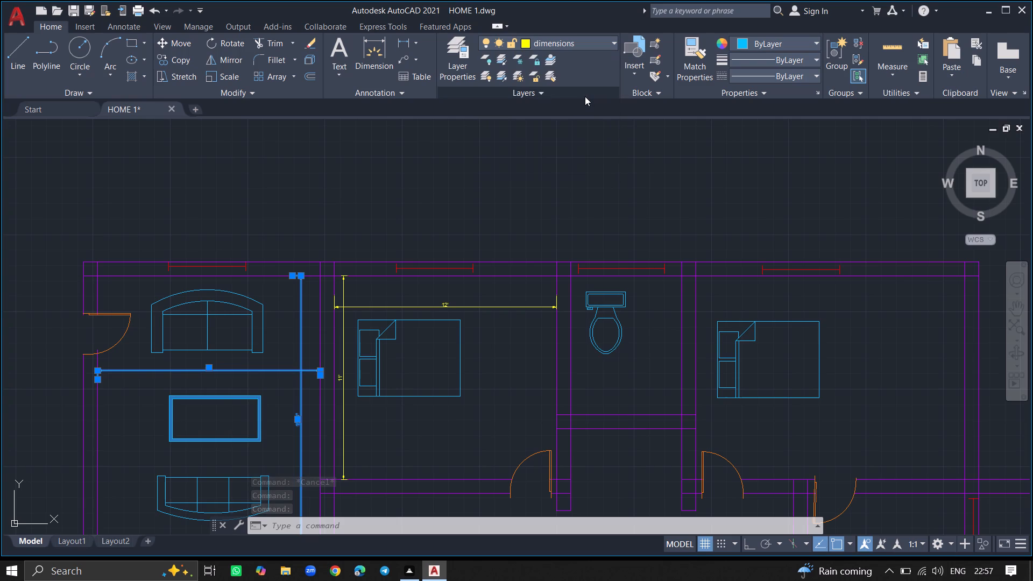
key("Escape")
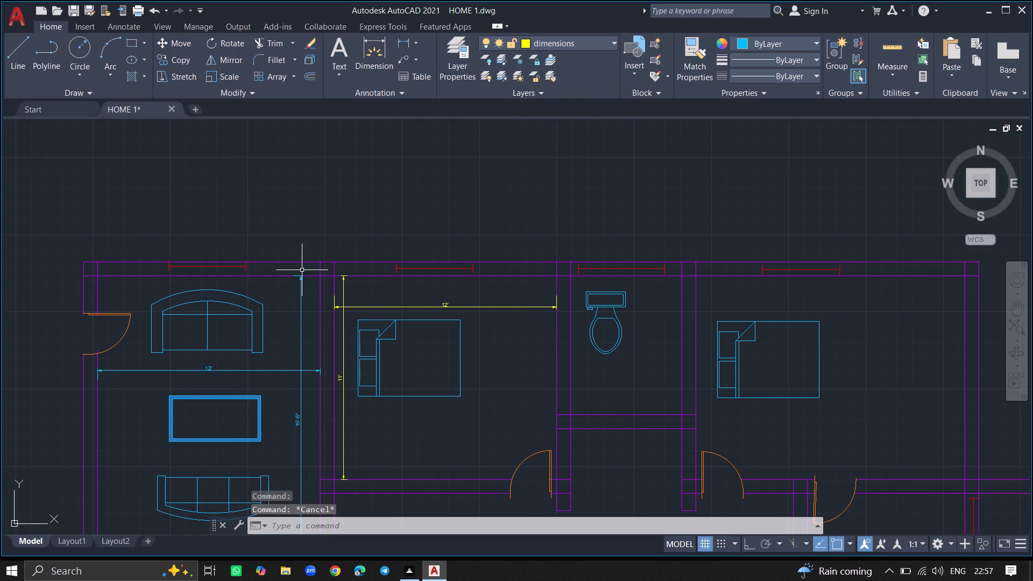
Delete the living room's horizontal and vertical dimensions.
left_click_drag(302, 302, 267, 344)
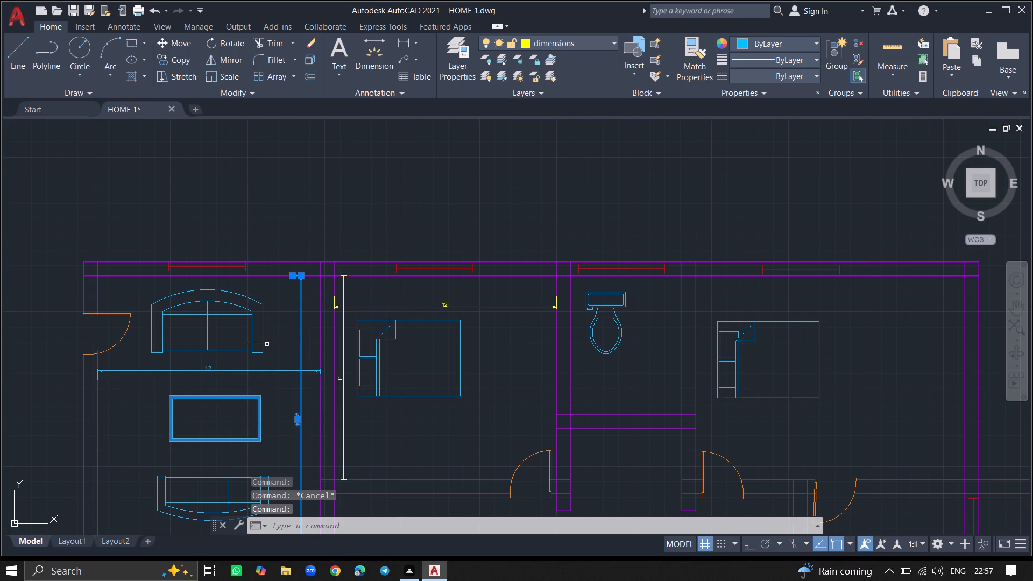
left_click_drag(267, 344, 269, 373)
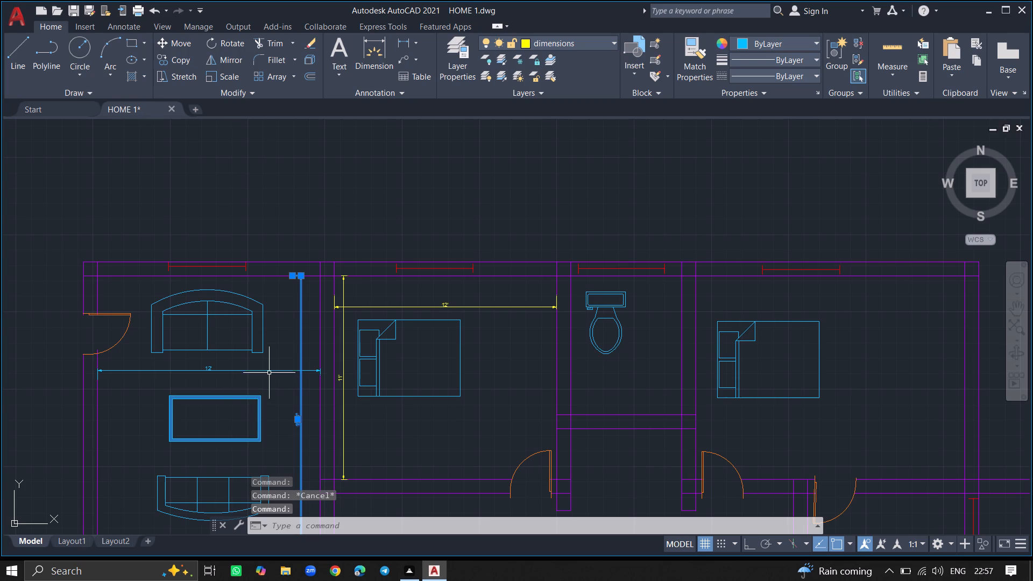
left_click_drag(269, 373, 269, 371)
left_click(269, 371)
key("Delete")
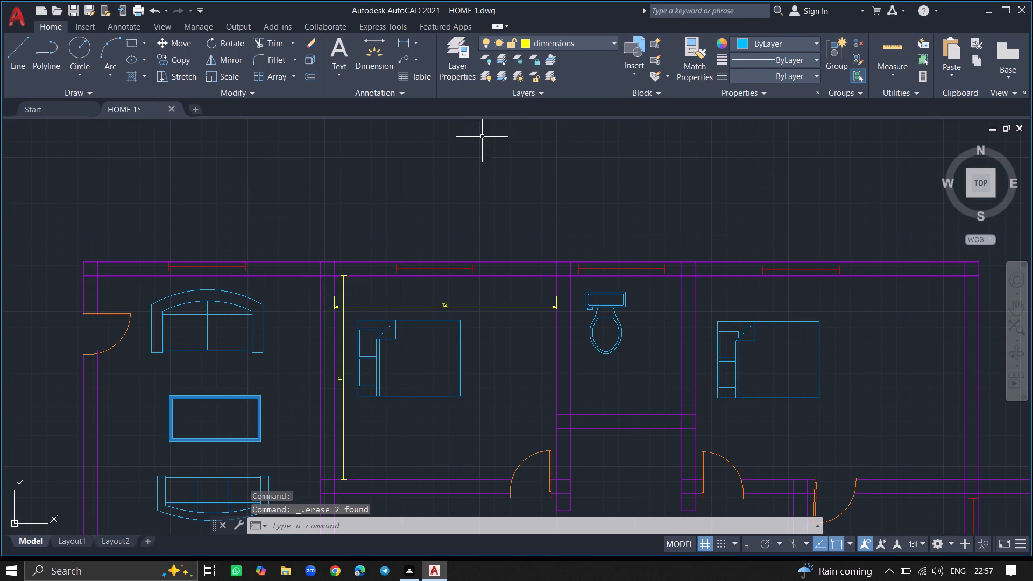
Add a horizontal linear dimension between the living room's inner side-wall faces, placed between the upper sofa and the coffee table.
type("DIML")
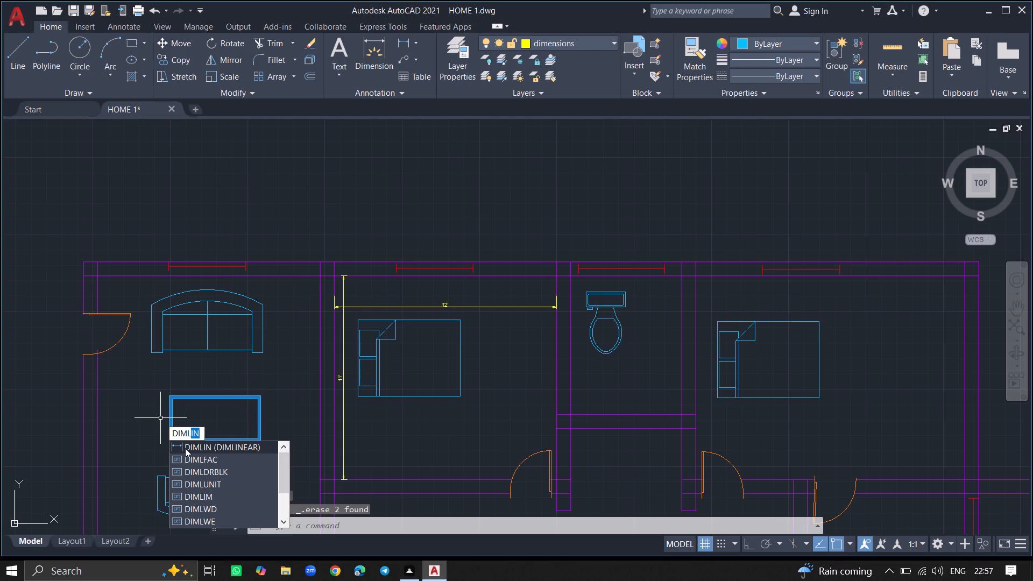
left_click(185, 446)
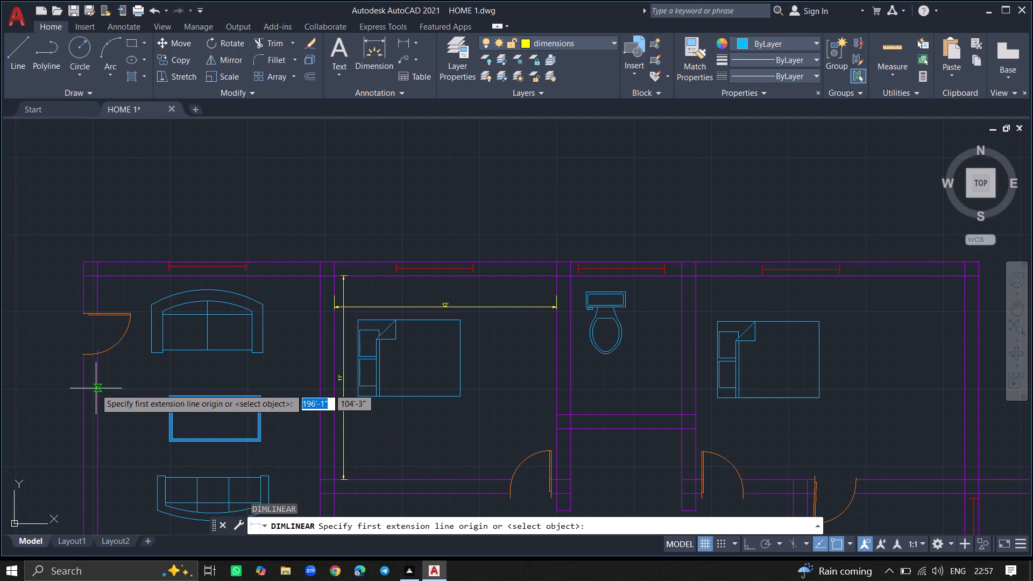
left_click(95, 388)
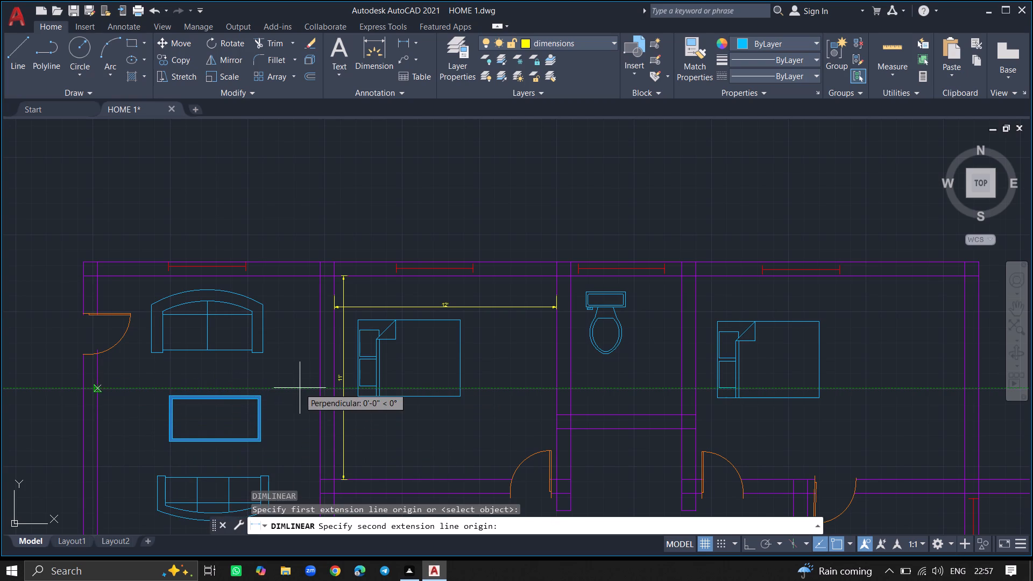
left_click(322, 389)
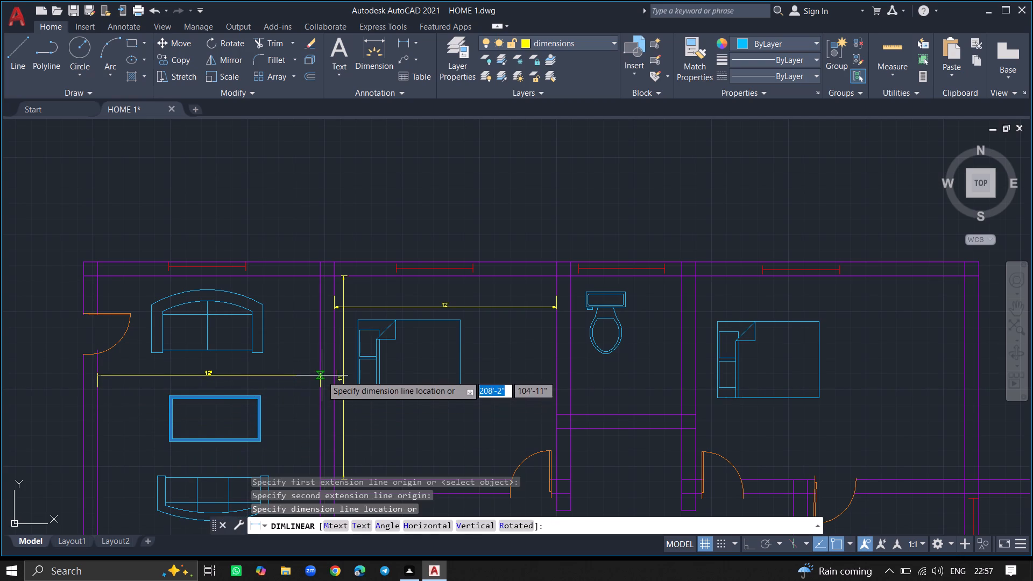
left_click(322, 375)
Add a vertical linear dimension between the living room's lower and upper inner wall faces, placed between the entrance door and the sofas.
scroll(263, 363, "down", 3, "ctrl")
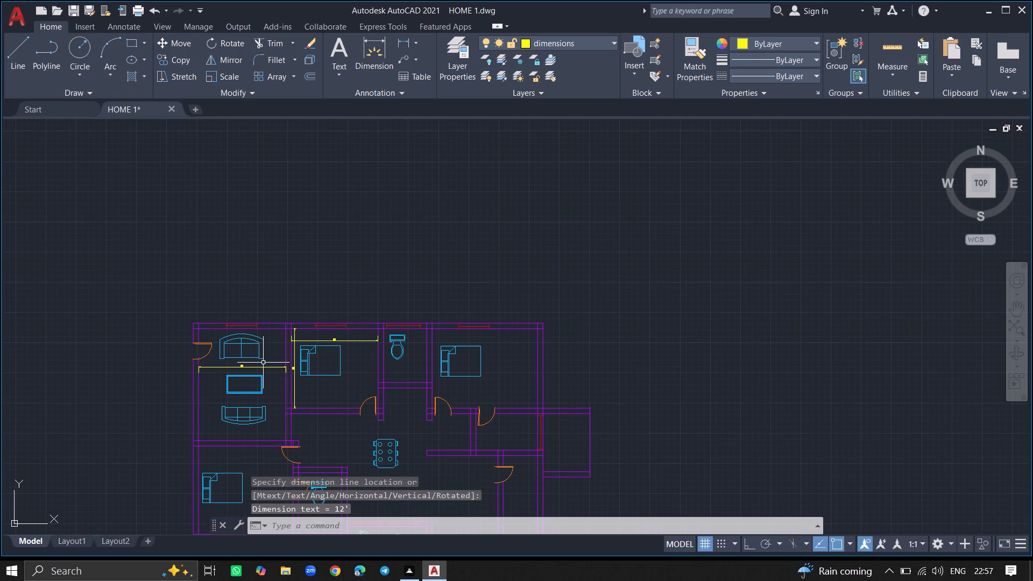
scroll(207, 412, "up", 4, "ctrl")
scroll(207, 412, "down", 5, "ctrl")
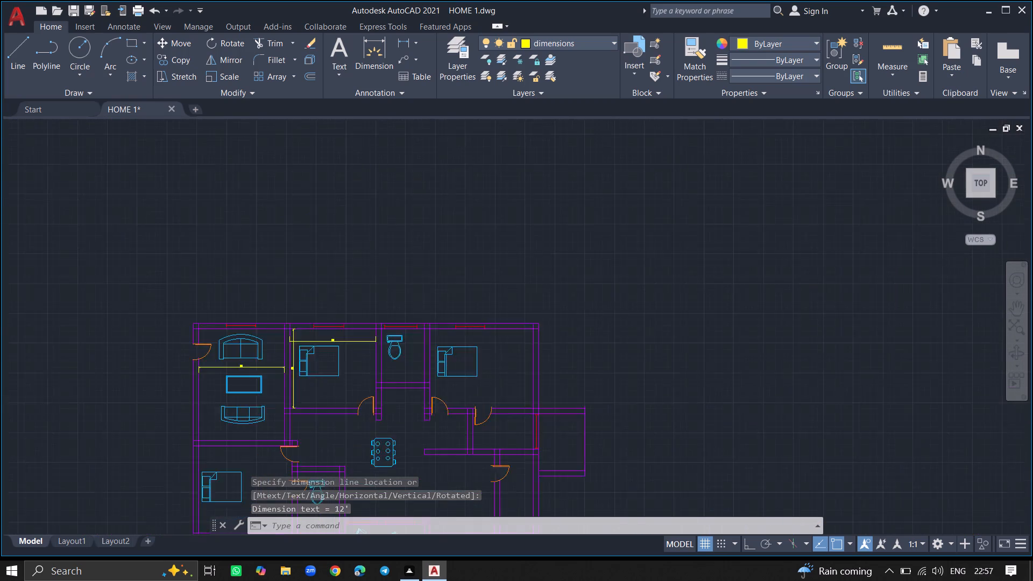
scroll(207, 440, "up", 4, "ctrl")
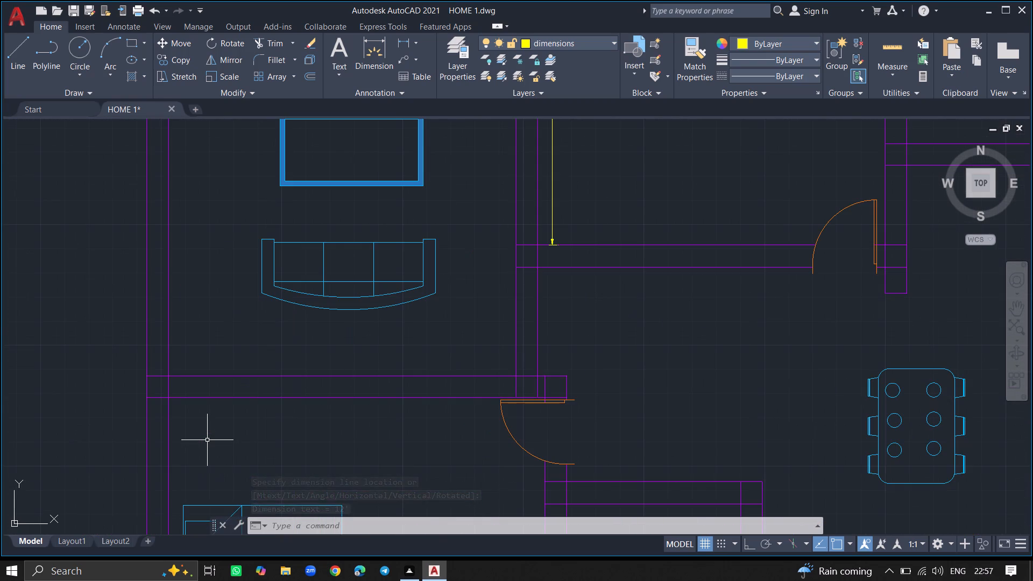
type("DIML")
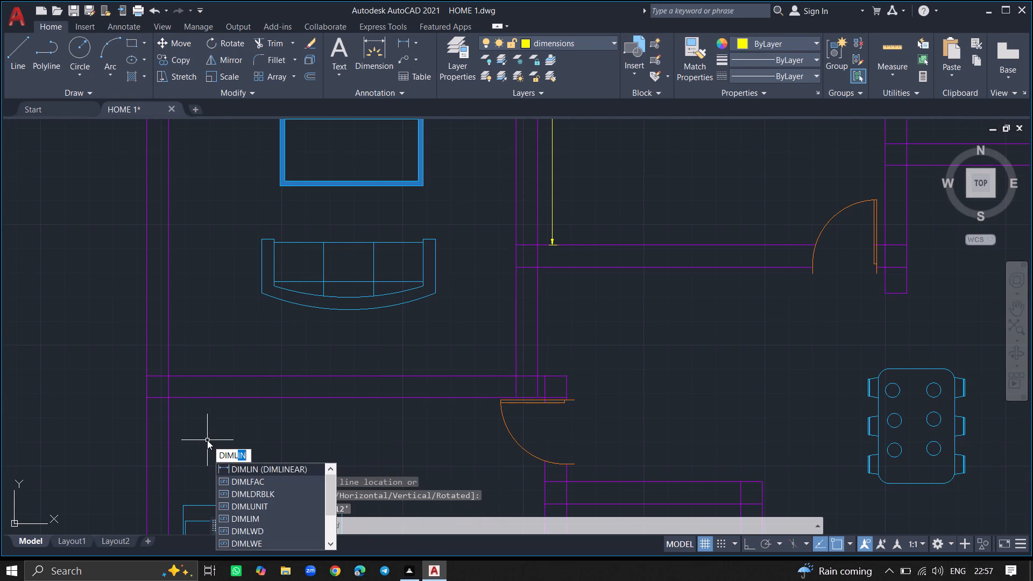
left_click(234, 467)
scroll(213, 389, "down", 1, "ctrl")
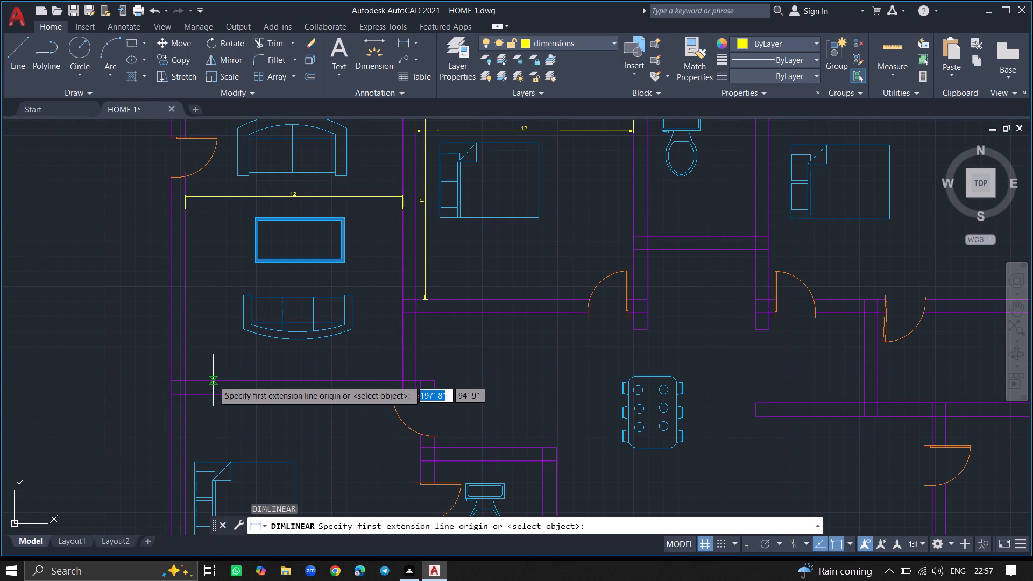
left_click(213, 380)
scroll(221, 178, "down", 2, "ctrl")
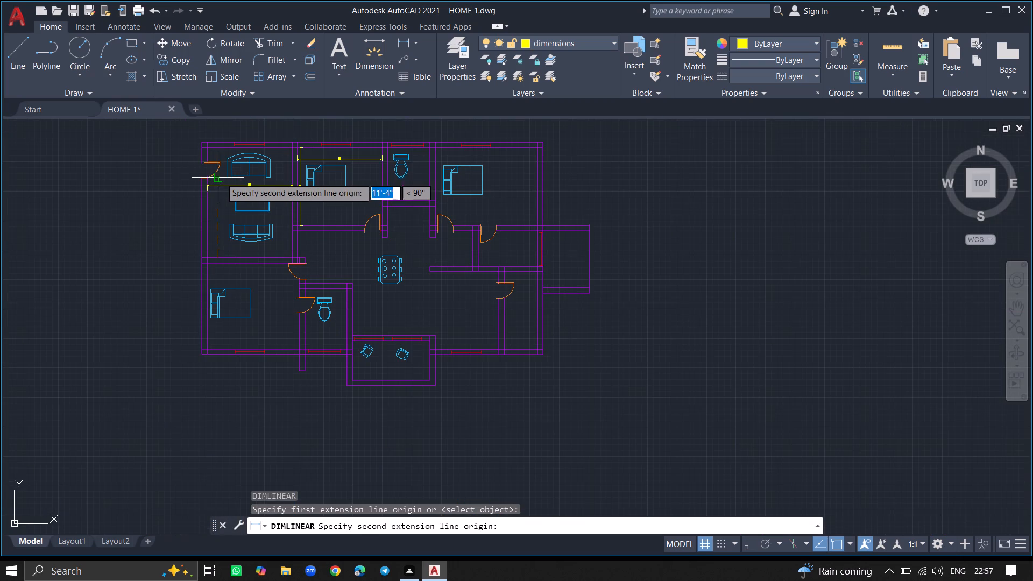
scroll(223, 140, "up", 7, "ctrl")
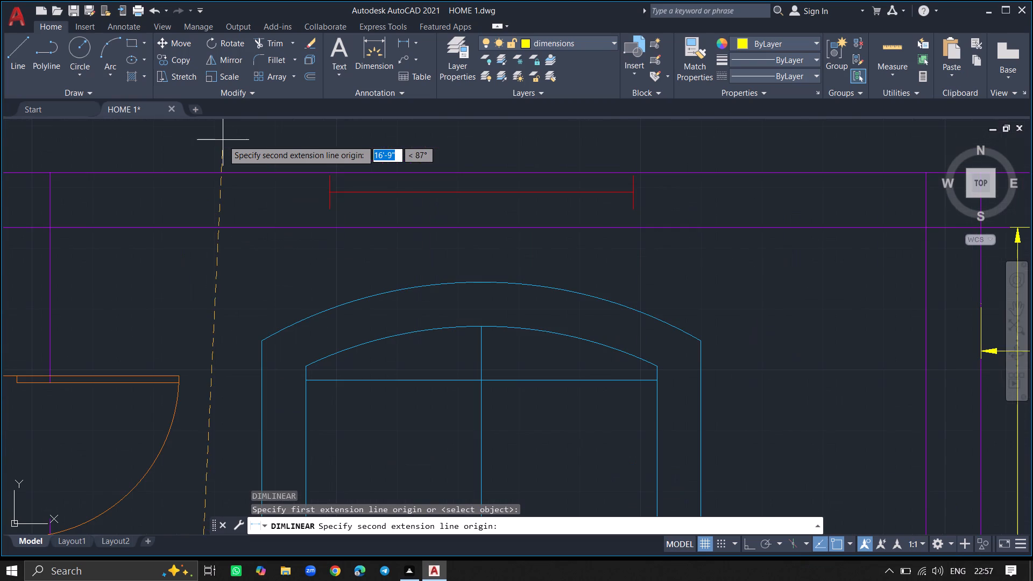
left_click(187, 230)
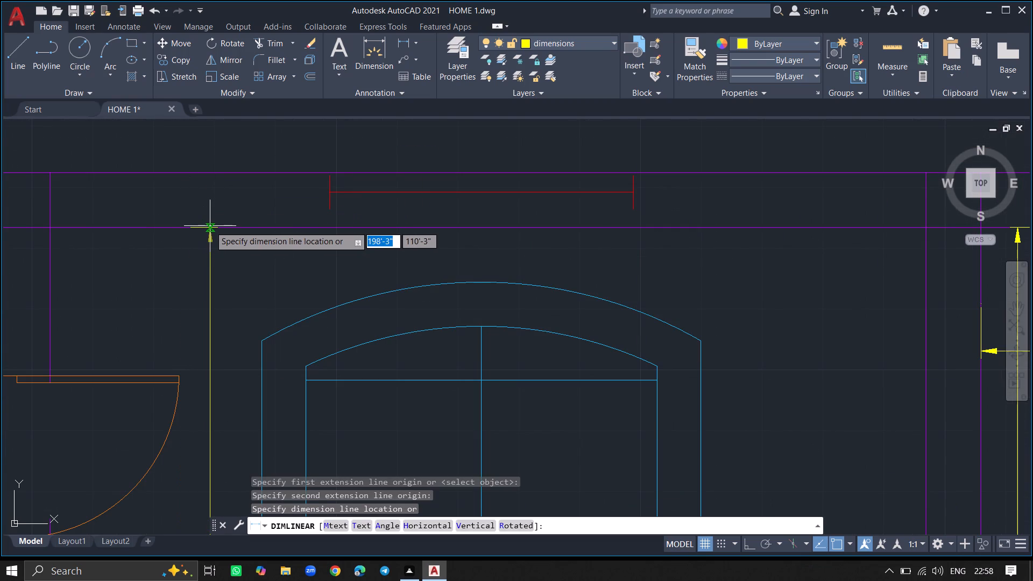
left_click(210, 226)
Add a horizontal linear dimension between the inner side-wall faces of the upper bathroom, placed below the toilet near the lower wall.
scroll(262, 259, "down", 4, "ctrl")
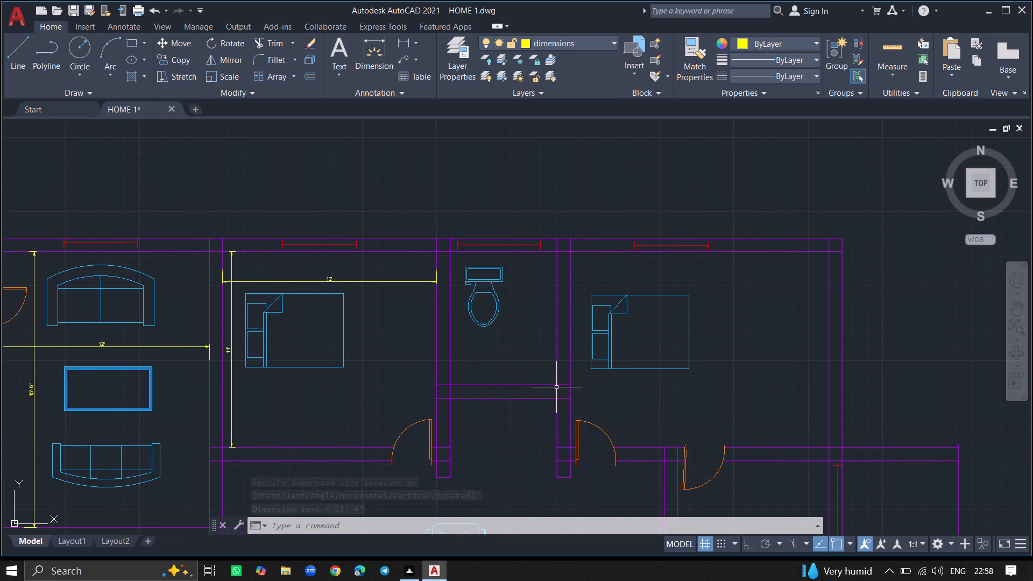
key("space")
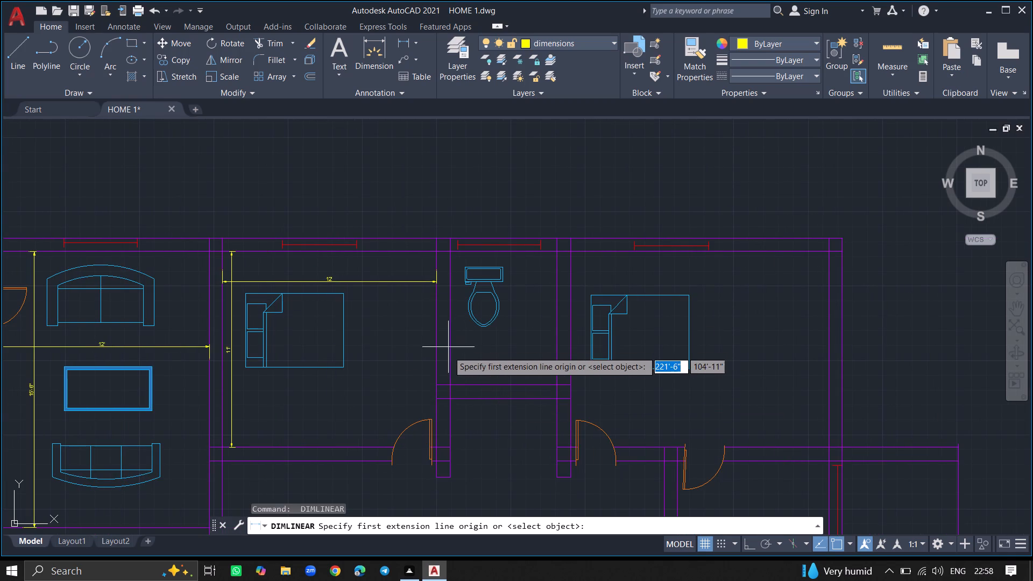
left_click(448, 363)
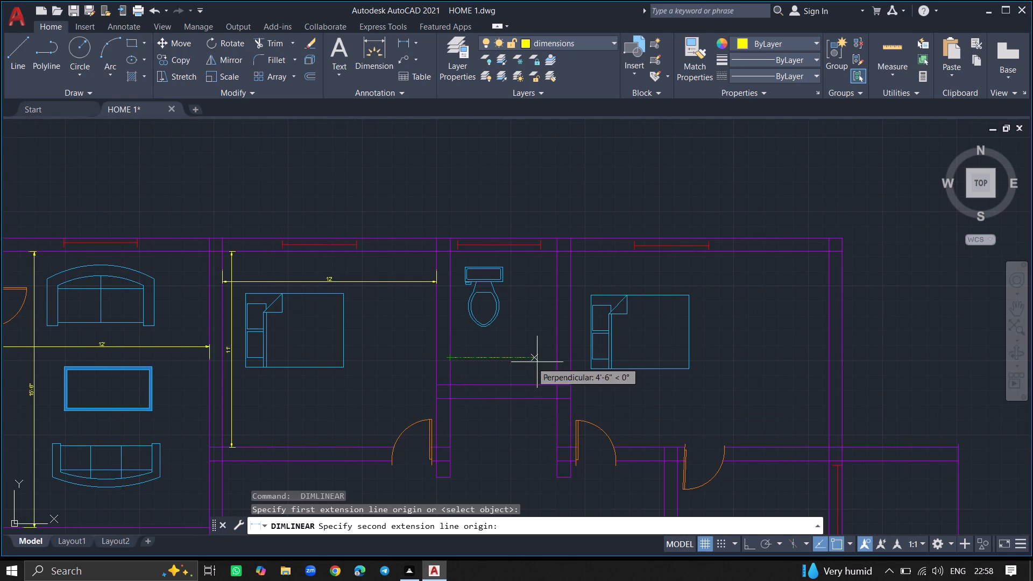
left_click(555, 357)
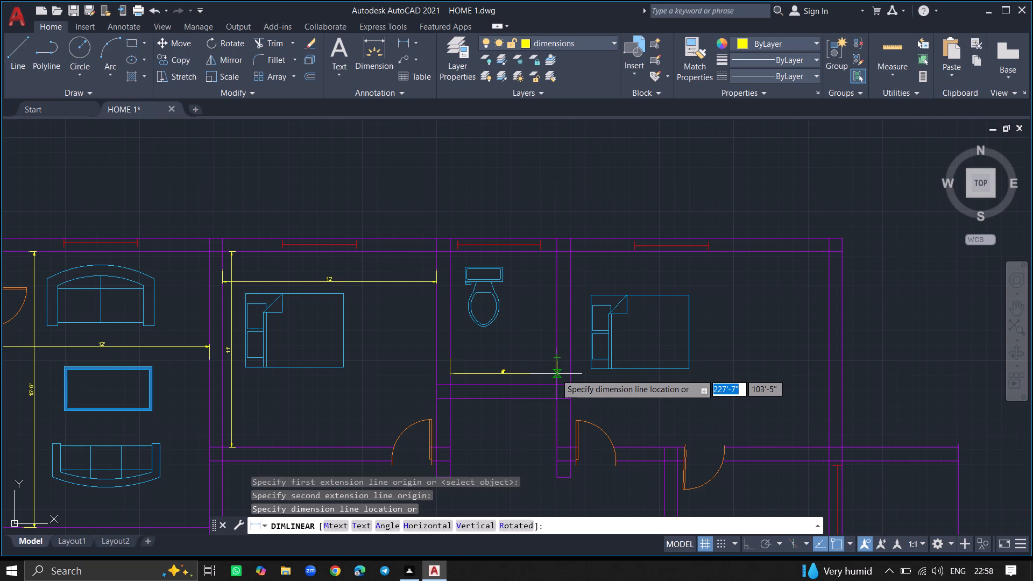
left_click(556, 374)
Add a vertical linear dimension between the upper bathroom's upper and lower inner wall faces, placed to the right of the toilet.
key("space")
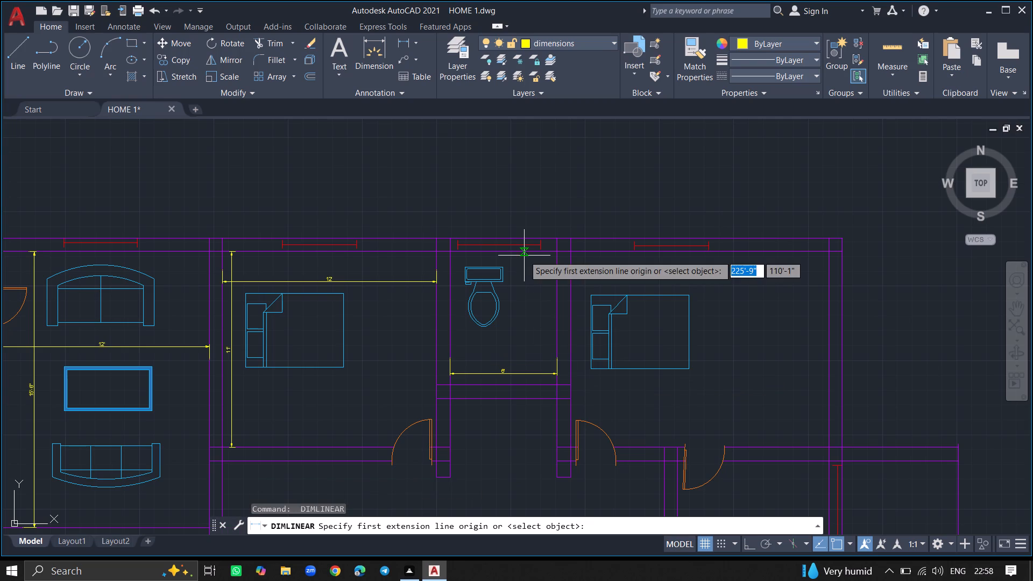
left_click(524, 252)
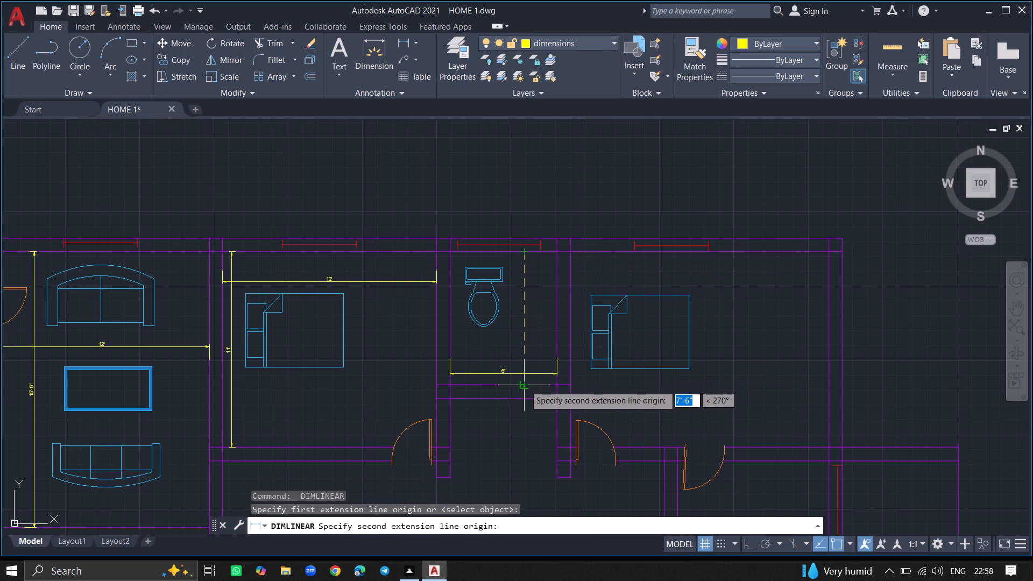
left_click(525, 385)
left_click(540, 382)
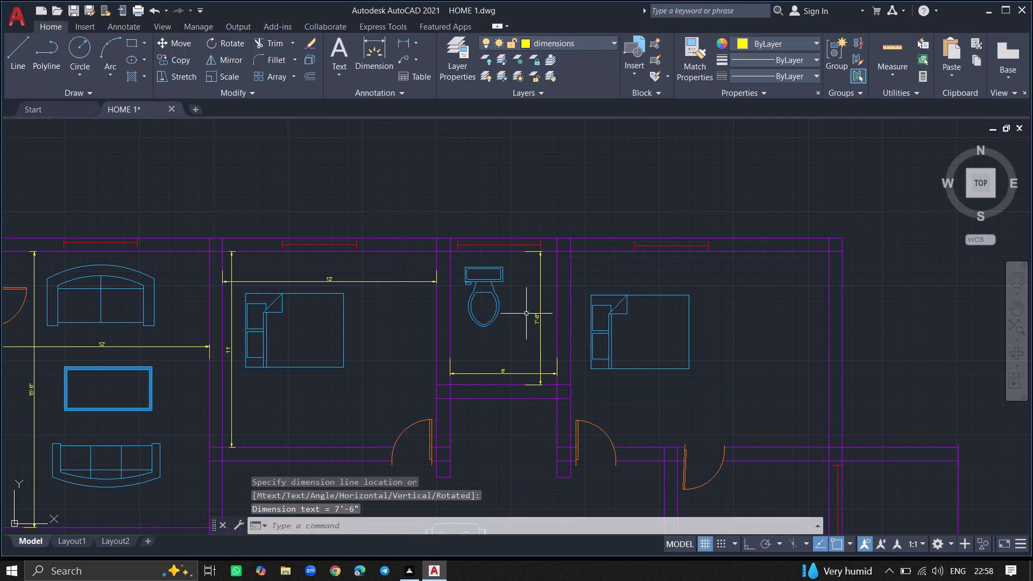
Add a horizontal linear dimension between the upper-right bedroom's inner side-wall faces, placed between the bed and the doors.
scroll(526, 314, "up", 5, "ctrl")
scroll(572, 366, "down", 3, "ctrl")
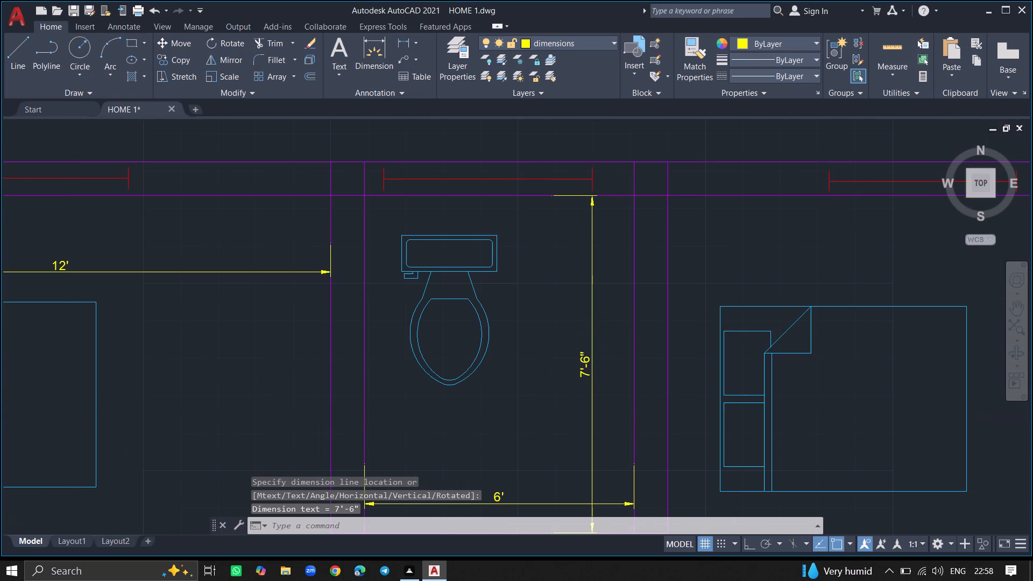
scroll(744, 395, "down", 5, "ctrl")
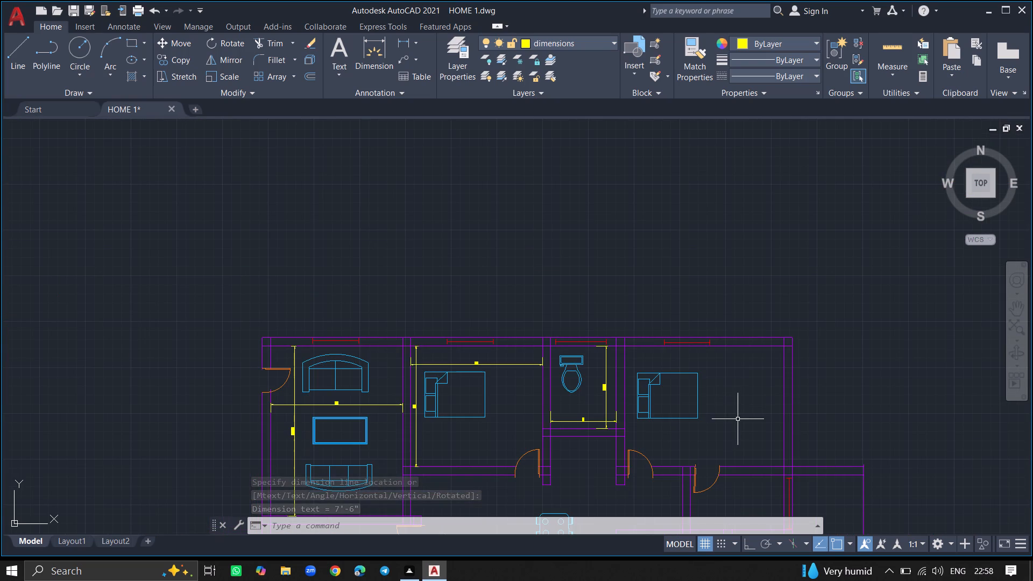
key("space")
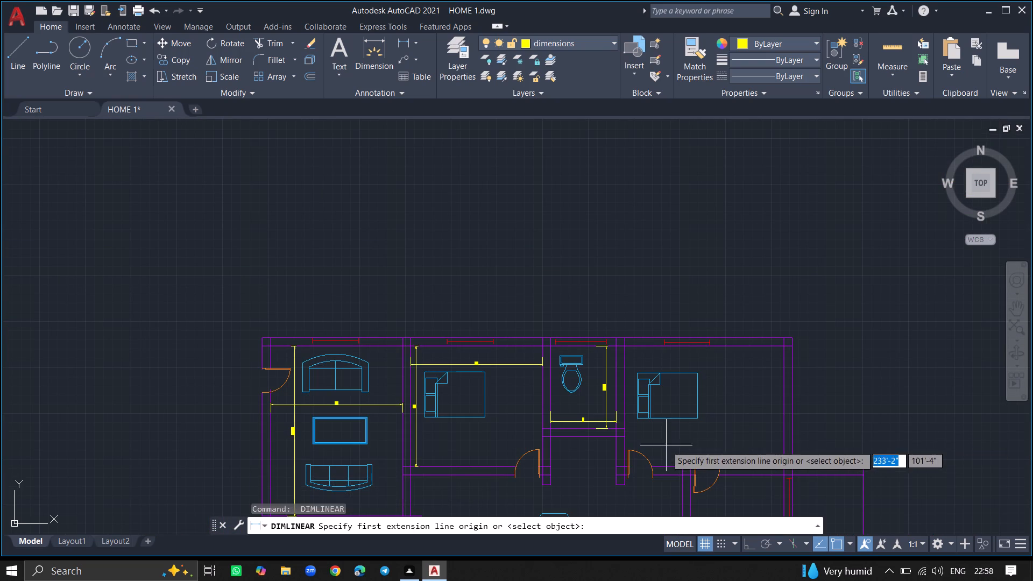
scroll(624, 437, "up", 3, "ctrl")
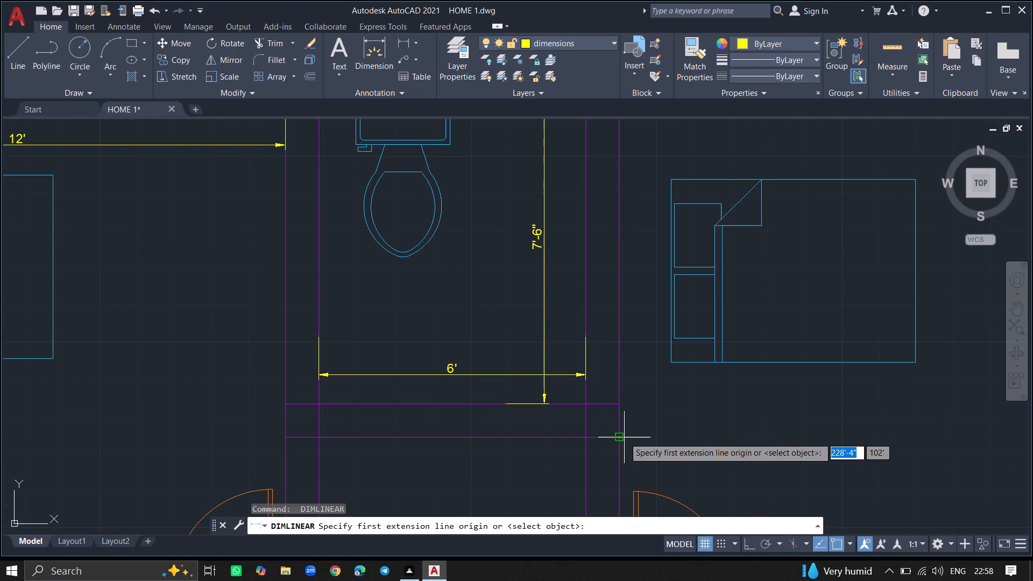
left_click(620, 438)
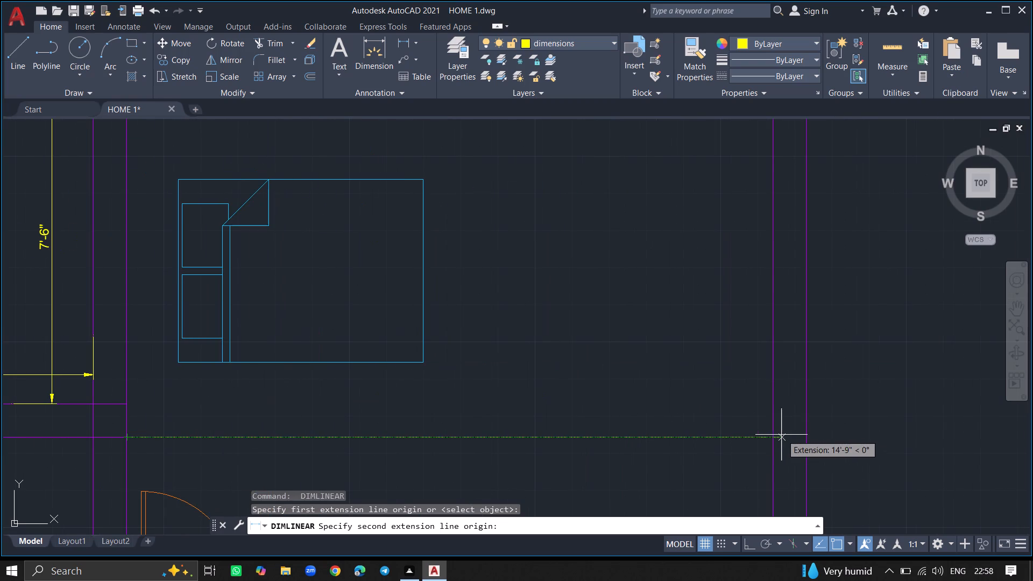
left_click(775, 439)
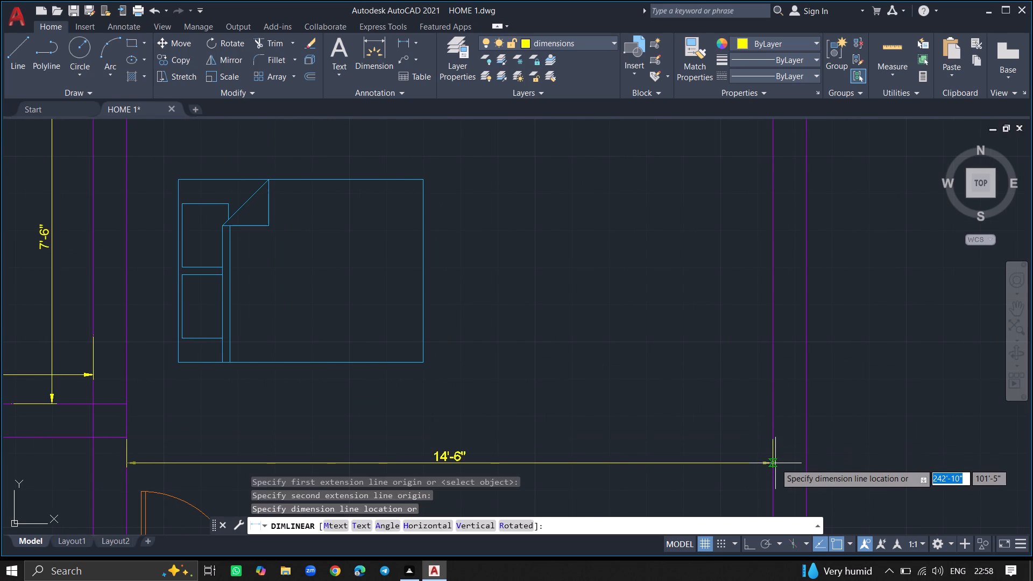
left_click(775, 464)
Add a vertical linear dimension between the upper-right bedroom's lower and upper inner wall faces, placed between the bed and the right wall.
scroll(739, 340, "down", 6, "ctrl")
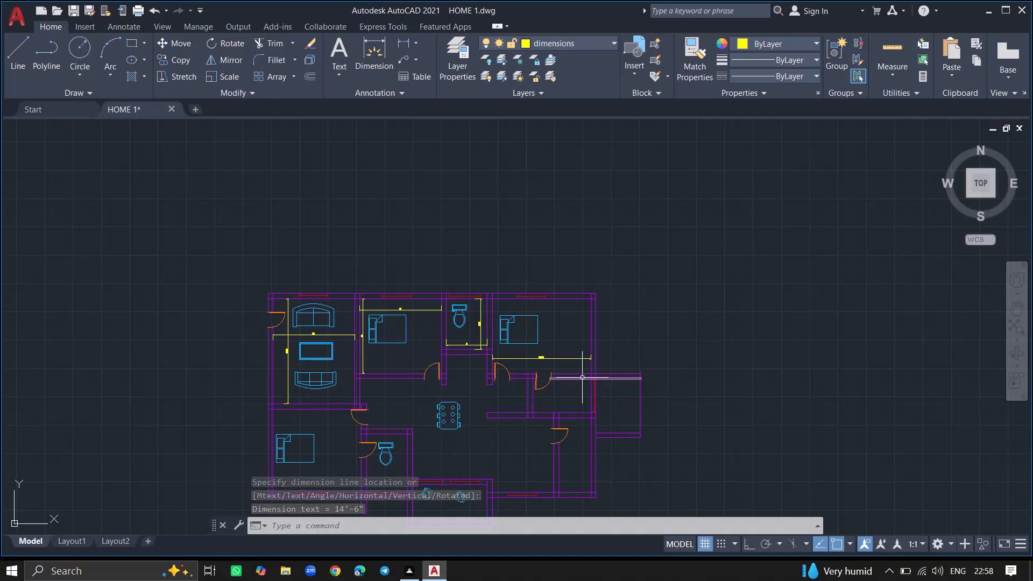
scroll(550, 378, "up", 5, "ctrl")
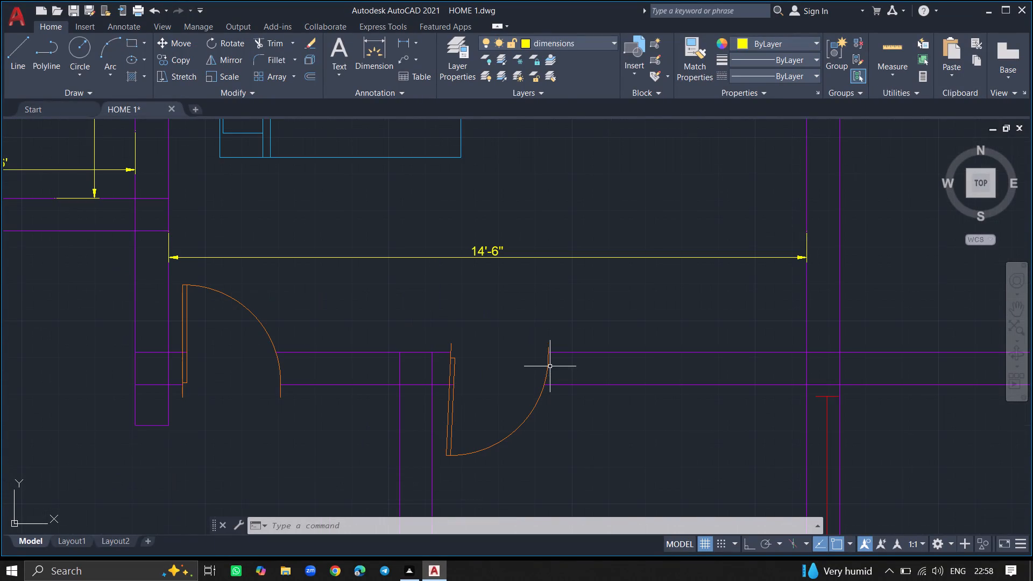
key("space")
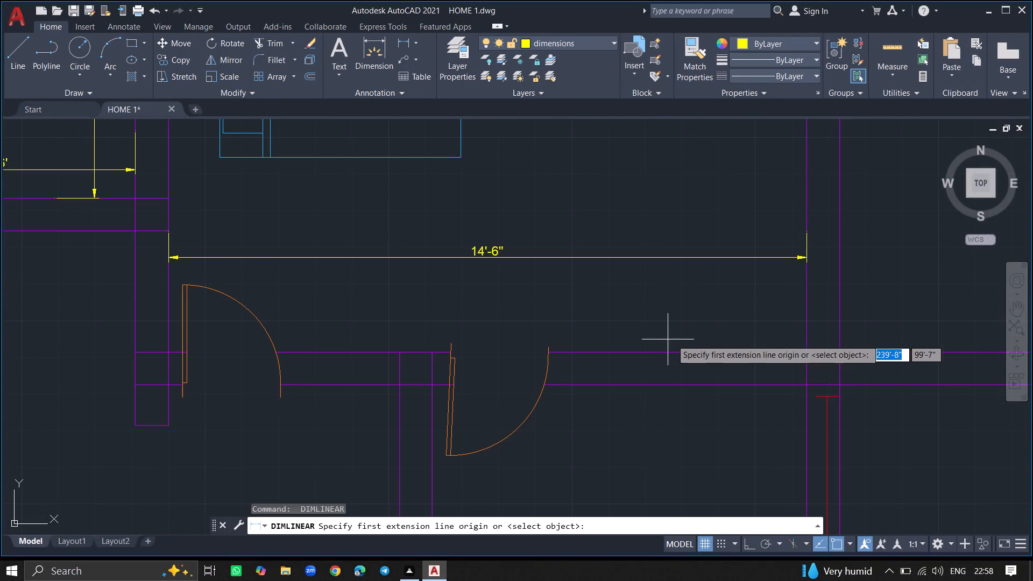
left_click(705, 351)
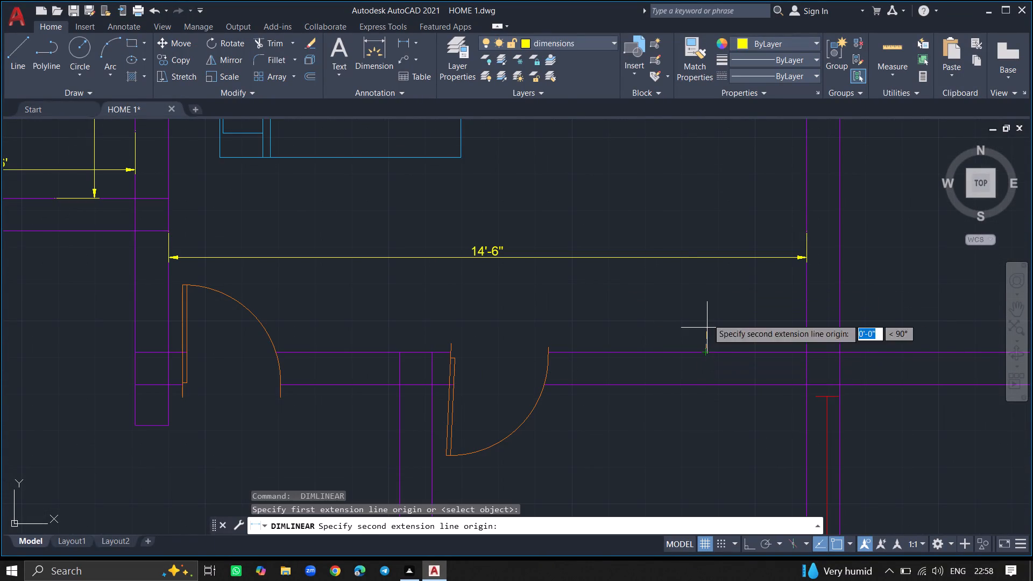
scroll(716, 247, "down", 2, "ctrl")
scroll(689, 168, "down", 2, "ctrl")
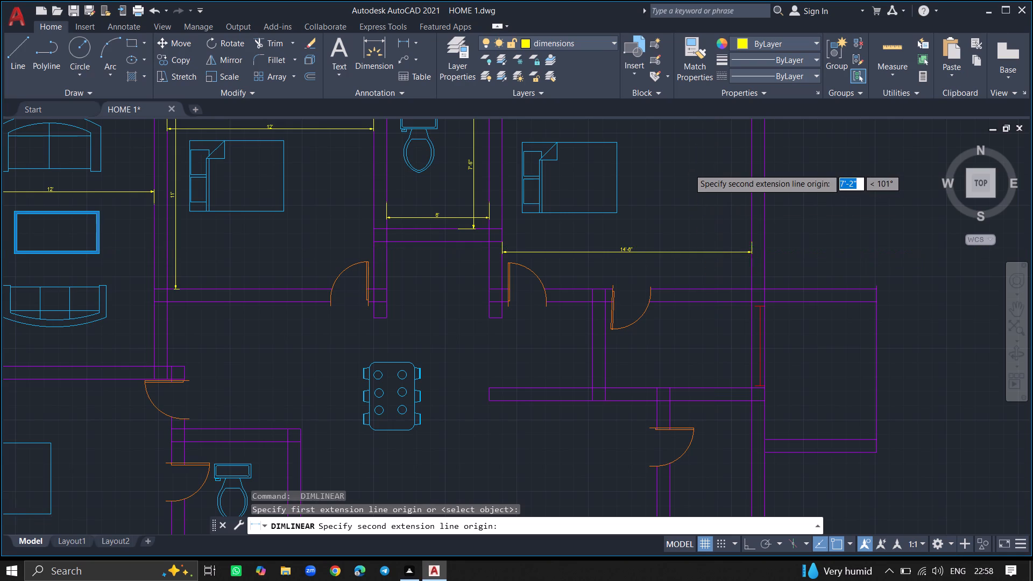
scroll(697, 141, "up", 8, "ctrl")
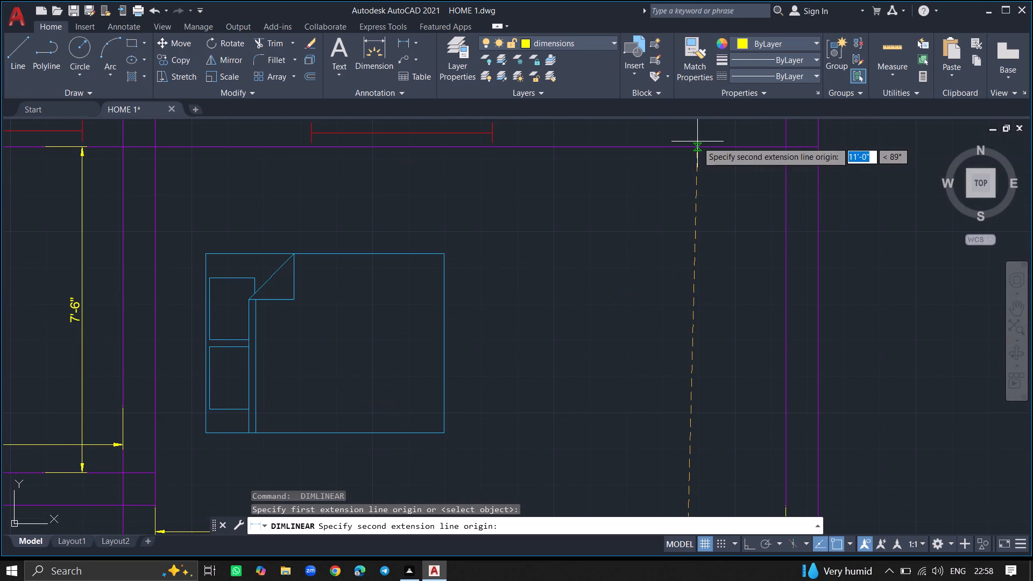
left_click(686, 146)
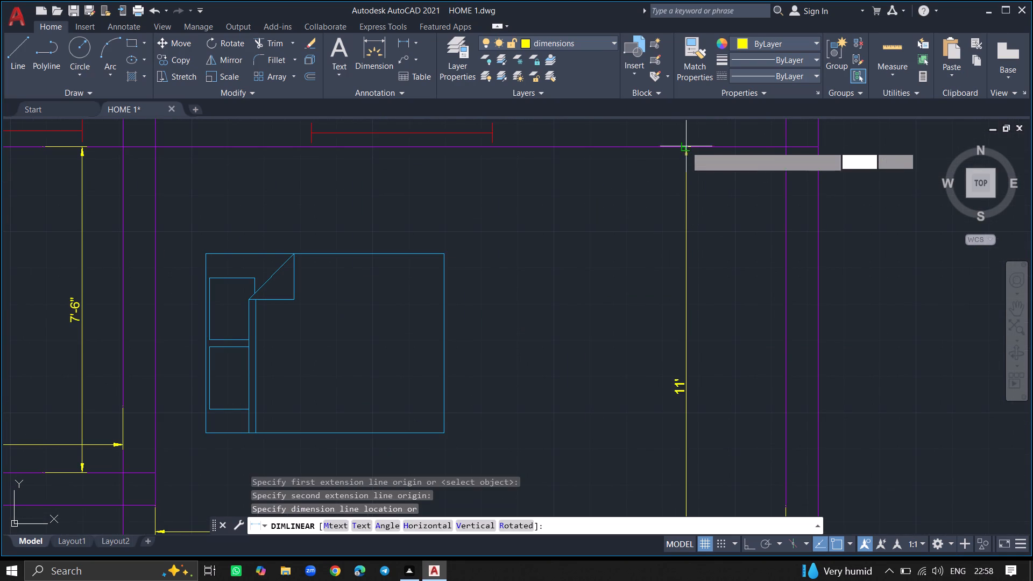
left_click(723, 146)
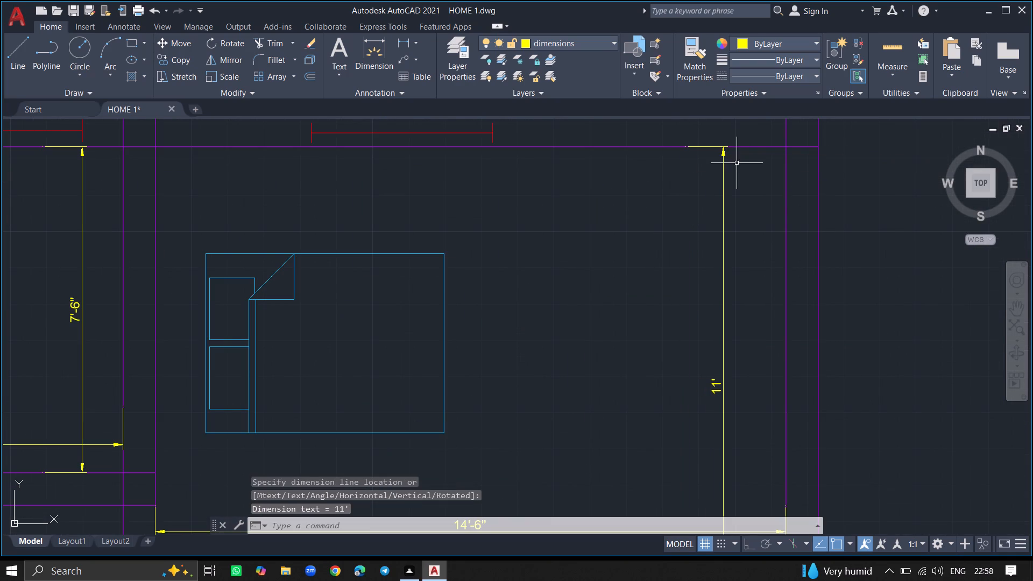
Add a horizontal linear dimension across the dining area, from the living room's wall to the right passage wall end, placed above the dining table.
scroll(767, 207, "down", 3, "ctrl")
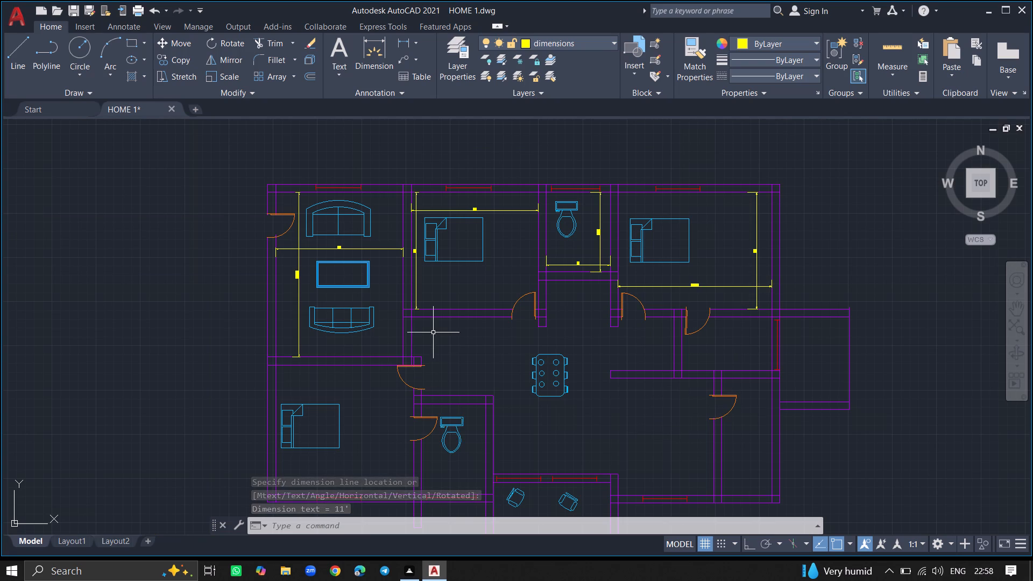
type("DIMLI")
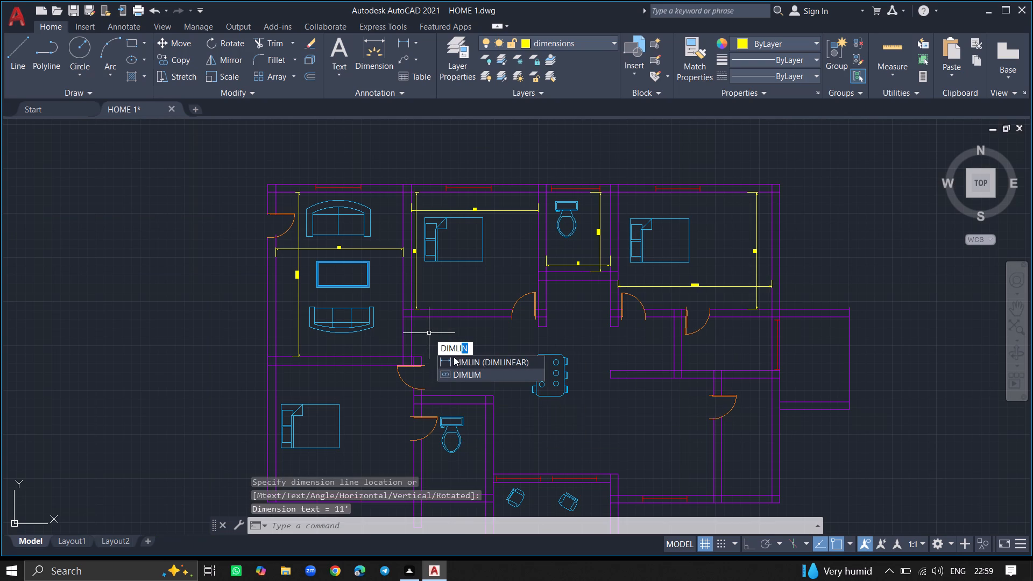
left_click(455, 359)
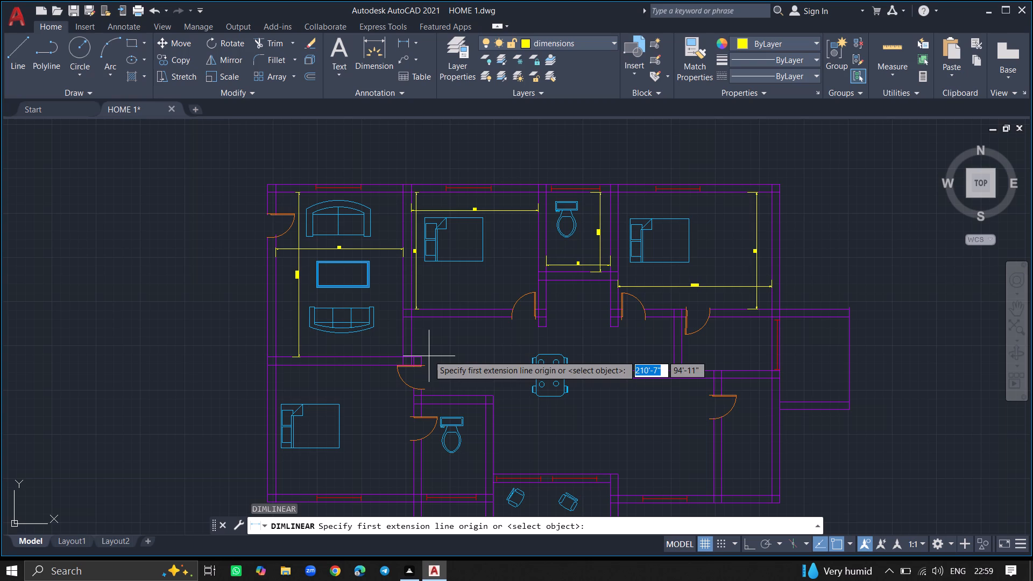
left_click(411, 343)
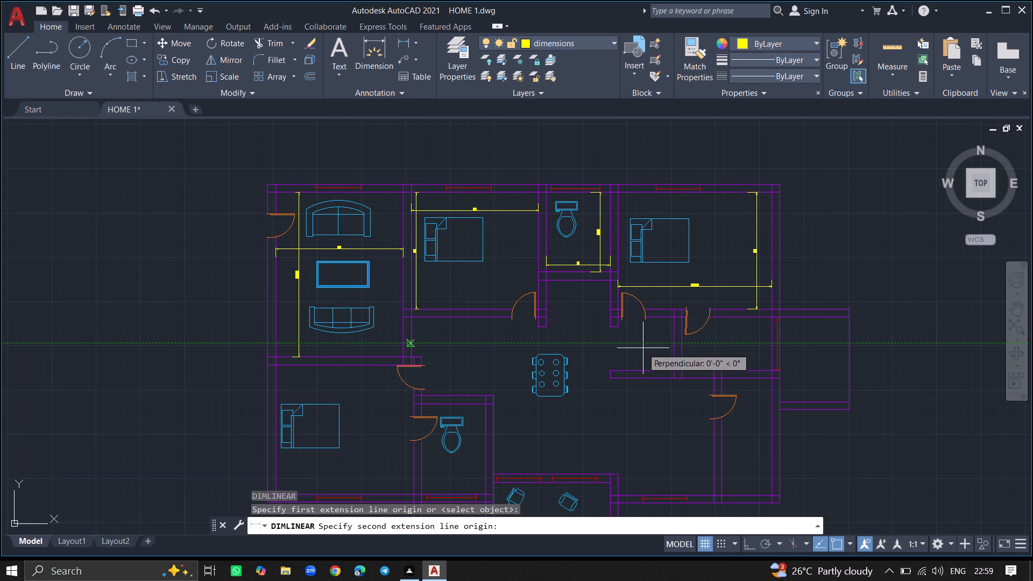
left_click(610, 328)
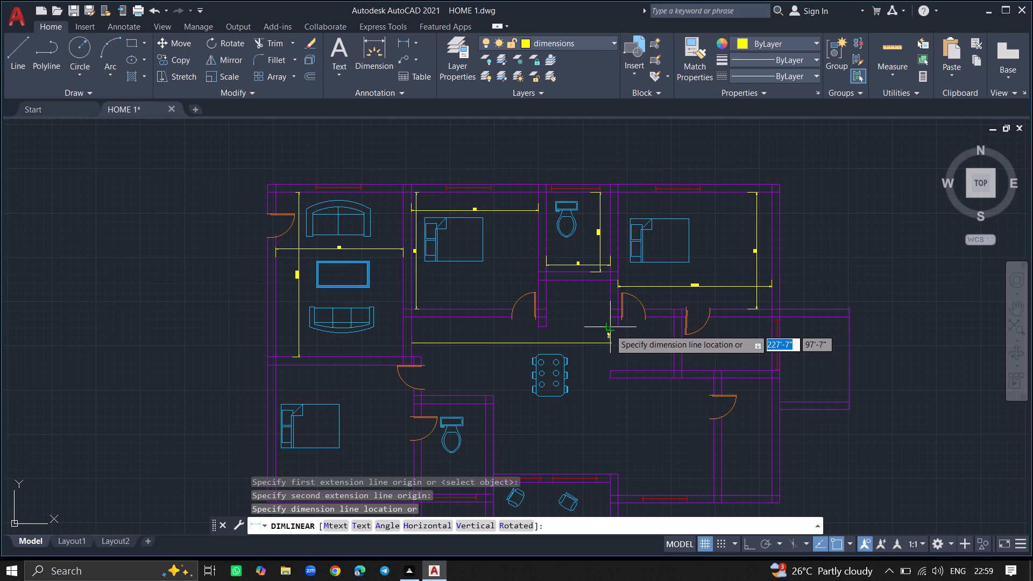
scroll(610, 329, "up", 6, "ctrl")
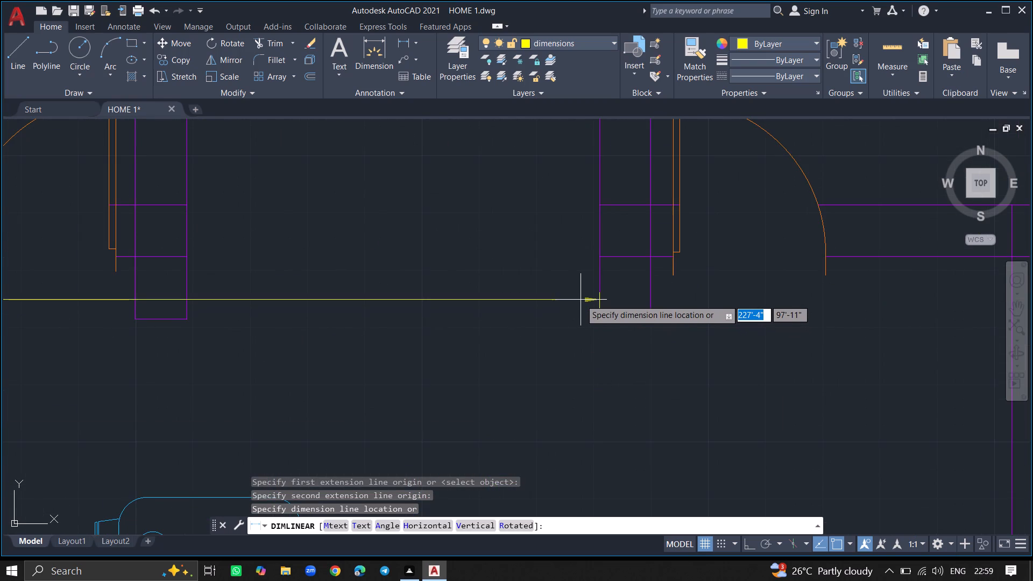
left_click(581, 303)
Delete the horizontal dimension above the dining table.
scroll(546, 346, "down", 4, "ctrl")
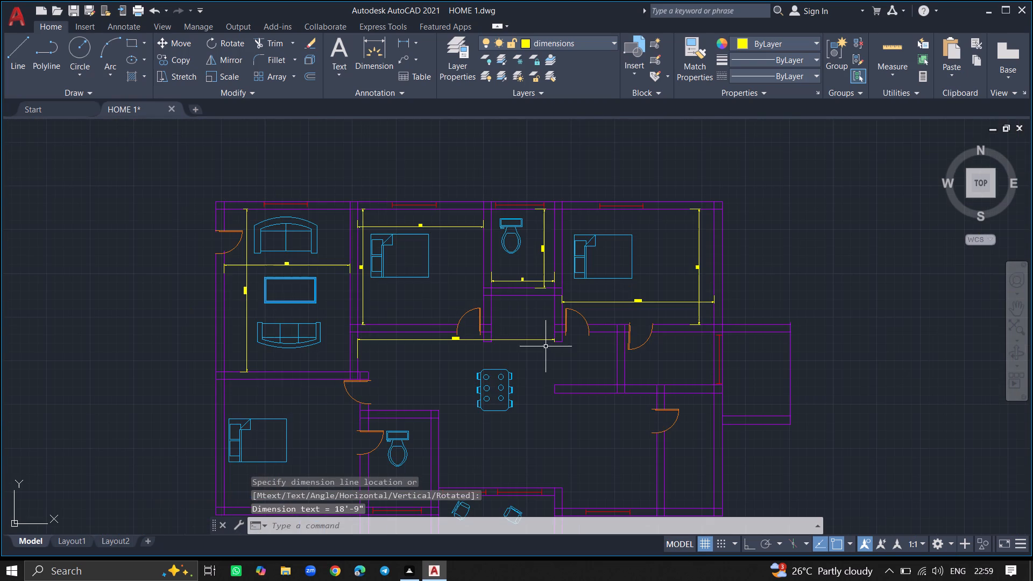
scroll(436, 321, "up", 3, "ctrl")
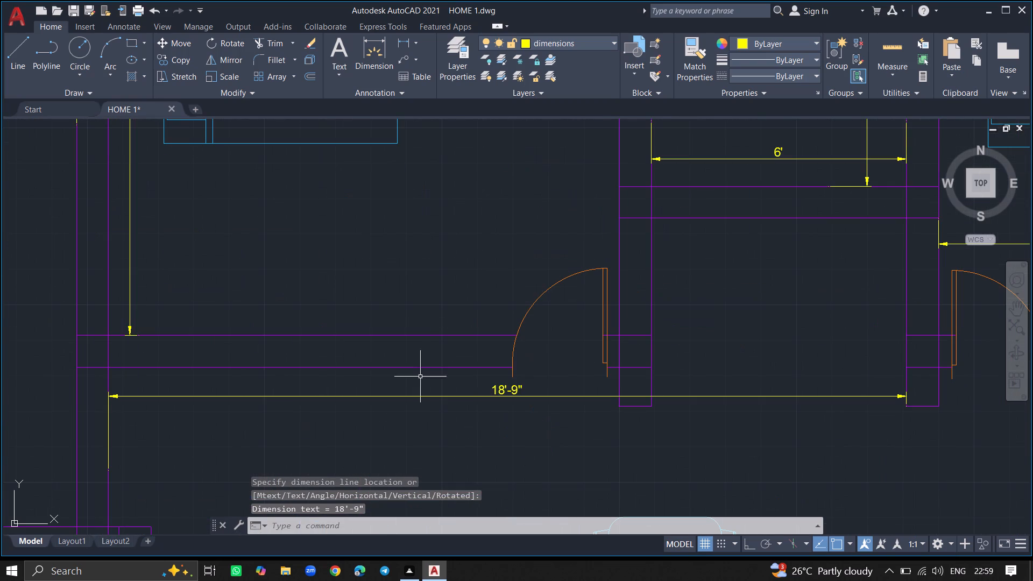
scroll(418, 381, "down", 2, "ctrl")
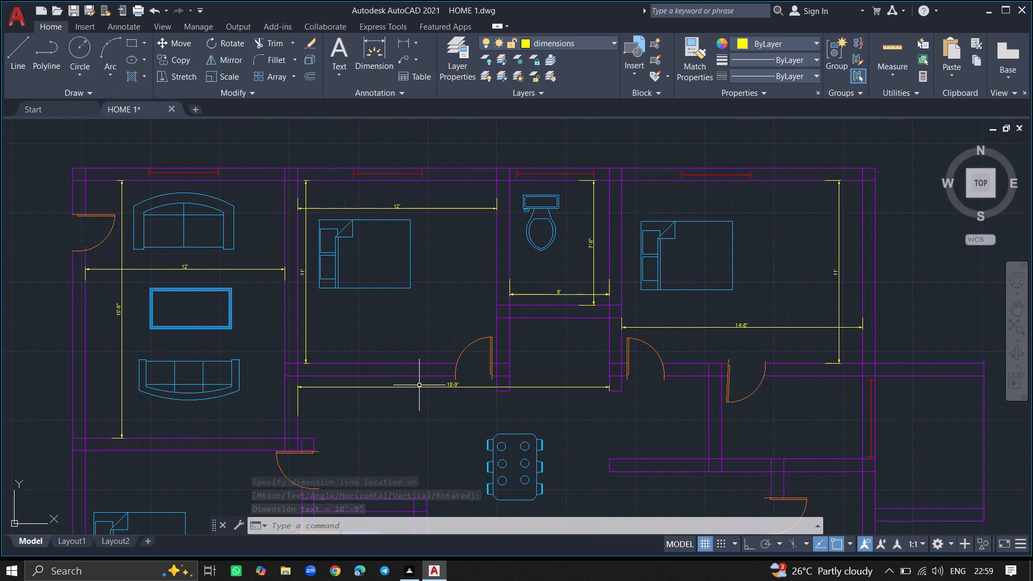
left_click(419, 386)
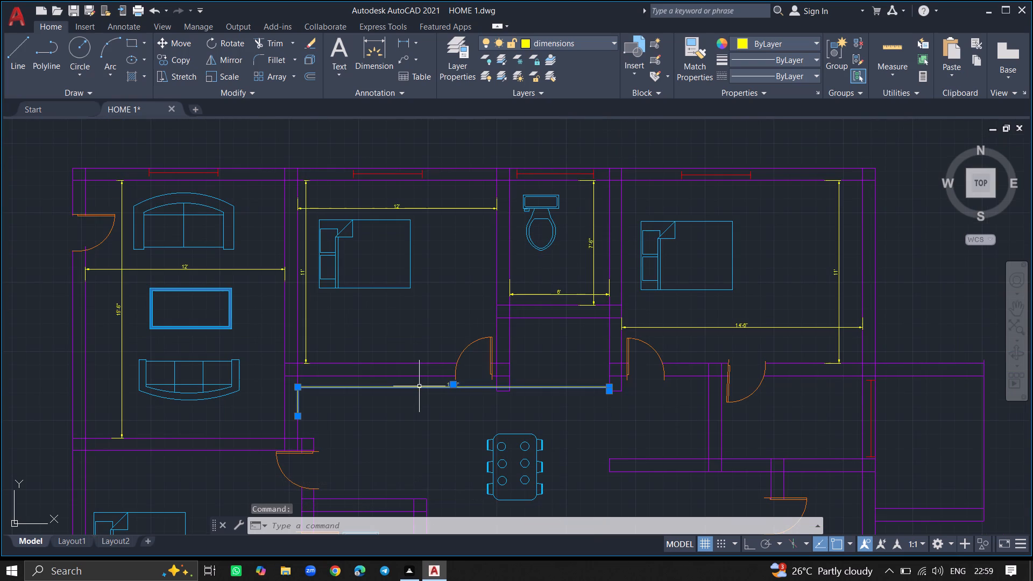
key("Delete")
Add a vertical linear dimension between the lower-left bedroom's lower and upper inner wall faces, placed between the bed and the doors.
scroll(377, 336, "down", 3, "ctrl")
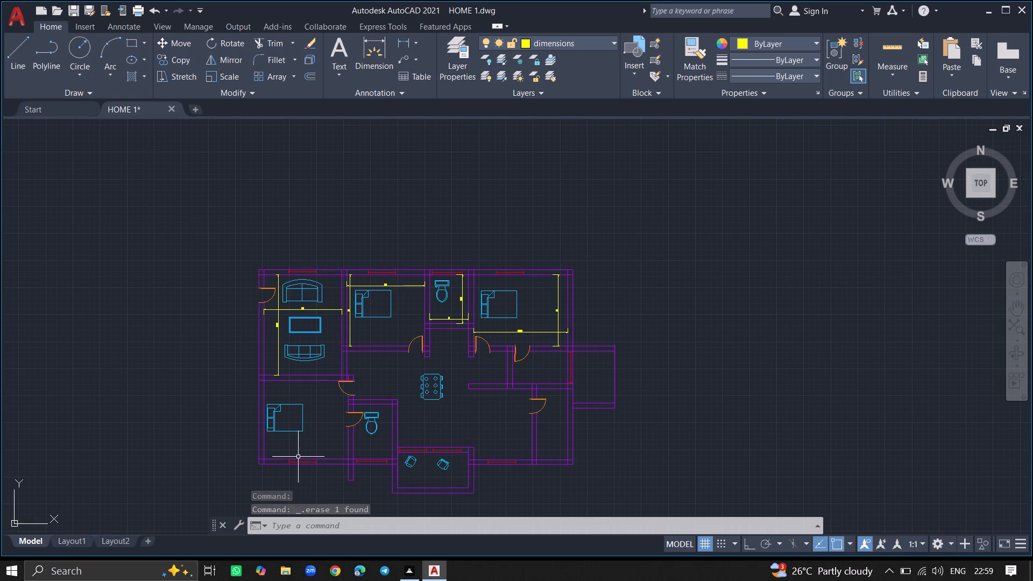
scroll(298, 457, "up", 2, "ctrl")
type("DIML")
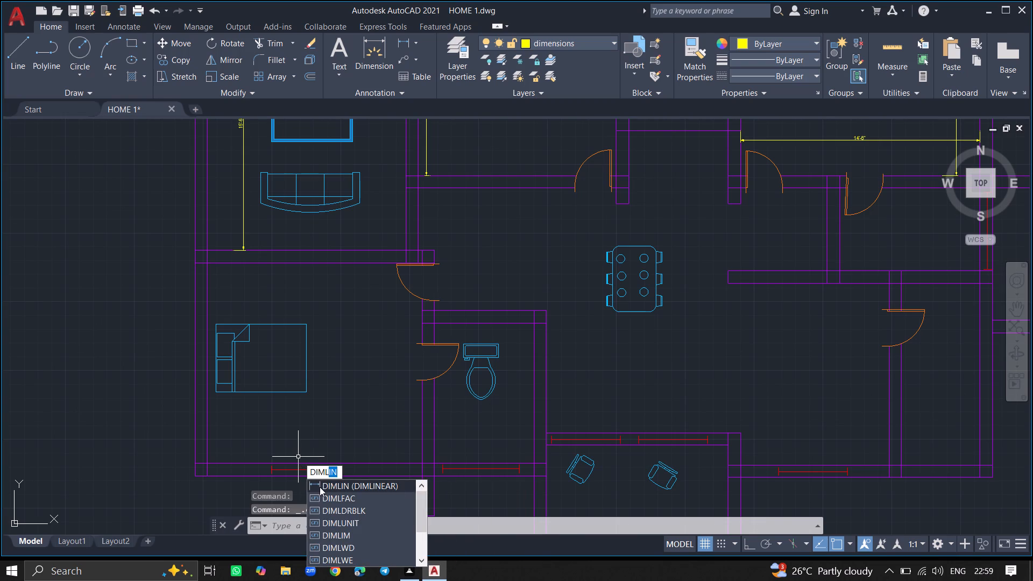
left_click(320, 486)
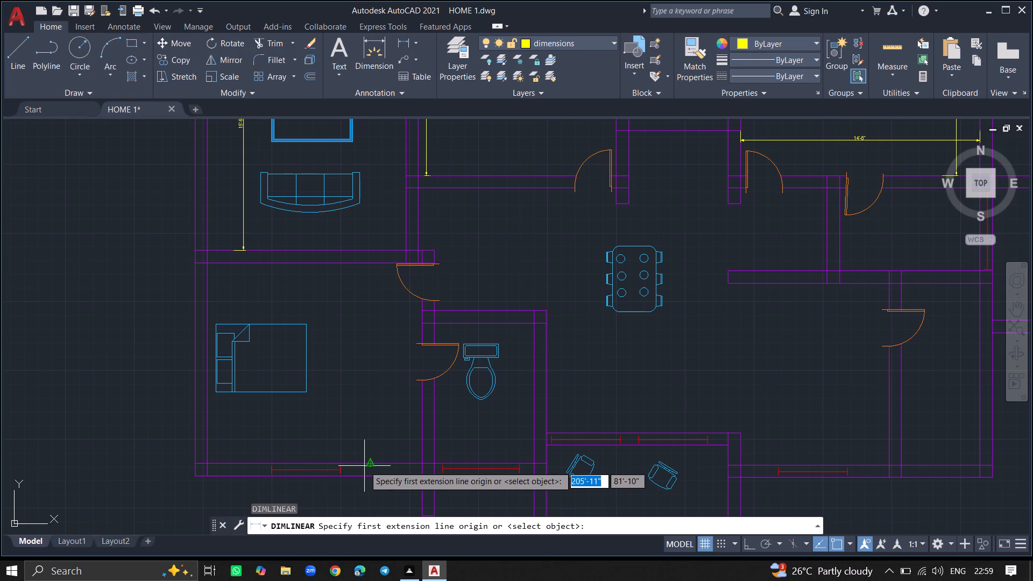
left_click(365, 466)
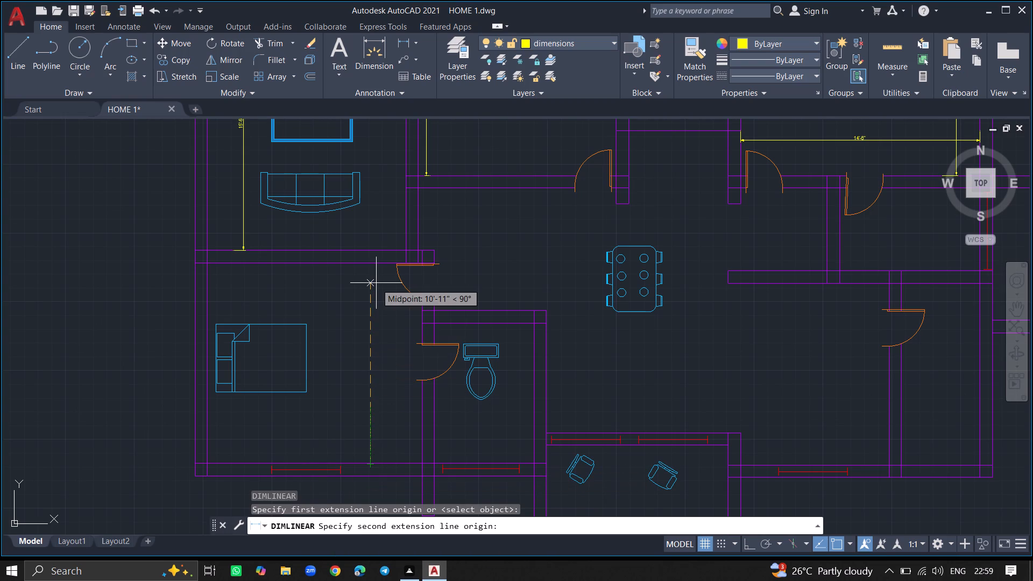
left_click(372, 263)
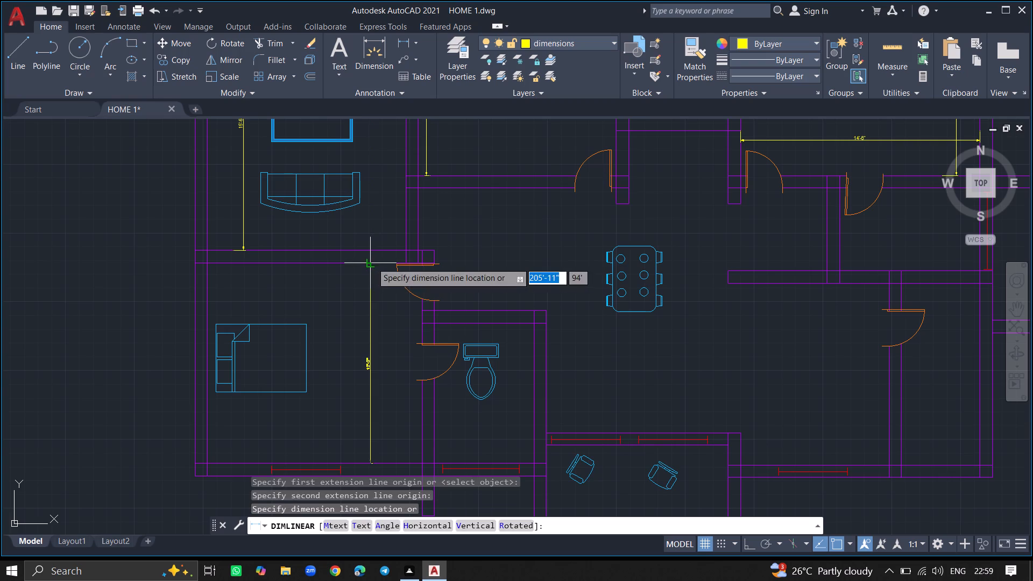
left_click(344, 271)
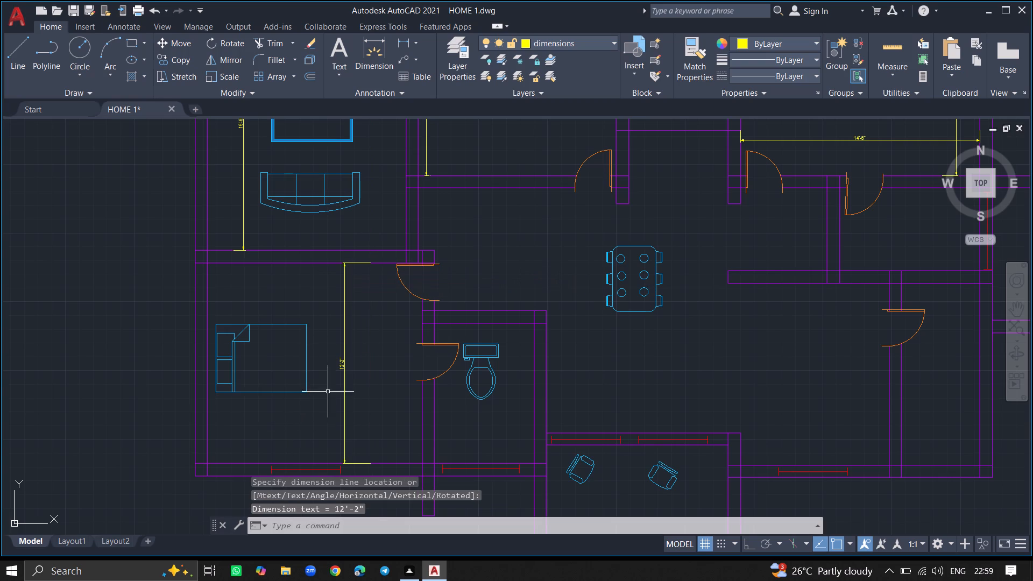
Add a horizontal linear dimension between the lower-left bedroom's left and right inner wall faces, placed below the bed.
scroll(331, 376, "up", 4, "ctrl")
scroll(381, 394, "down", 2, "ctrl")
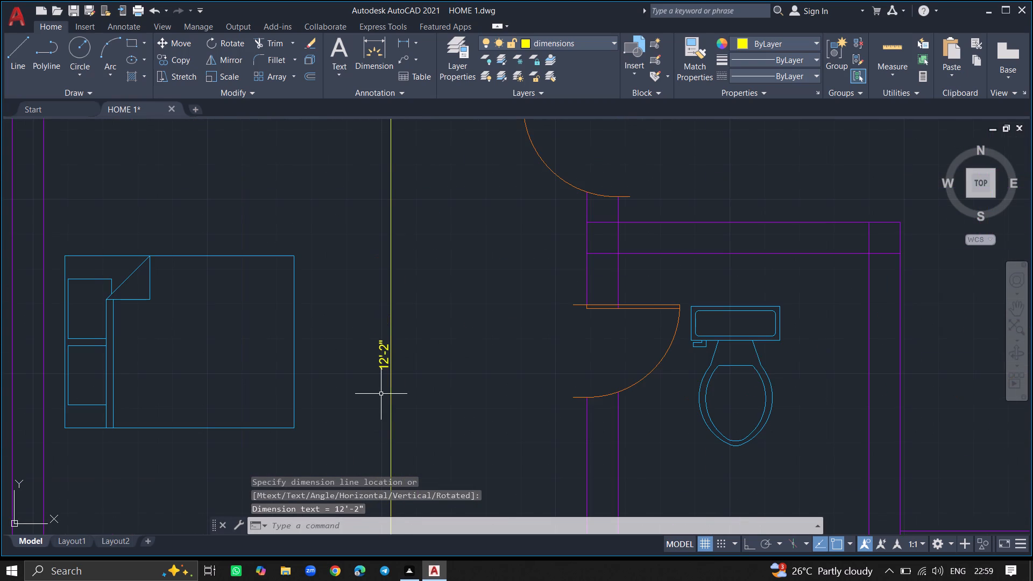
scroll(310, 442, "down", 5, "ctrl")
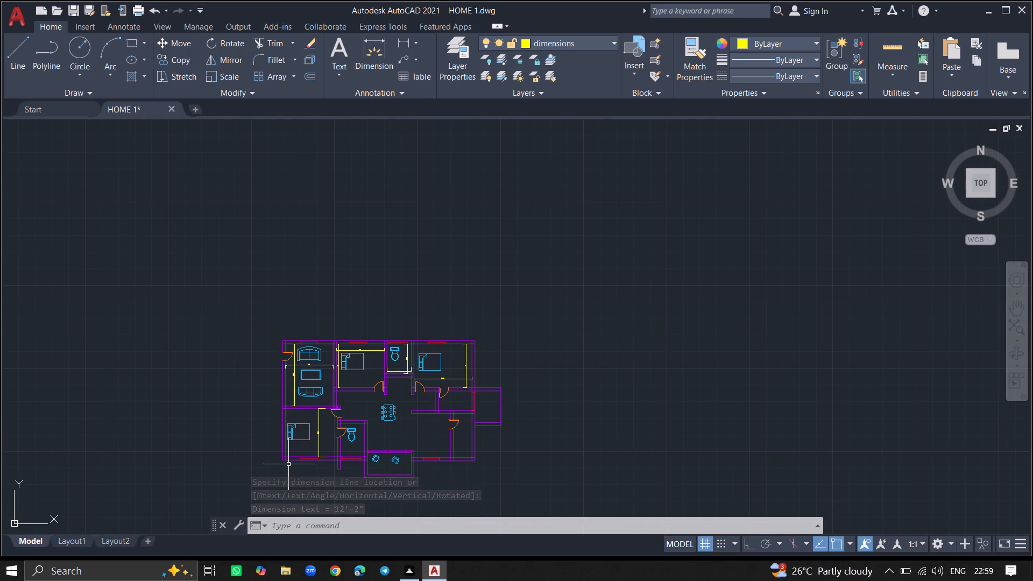
scroll(288, 464, "up", 4, "ctrl")
type("DIML")
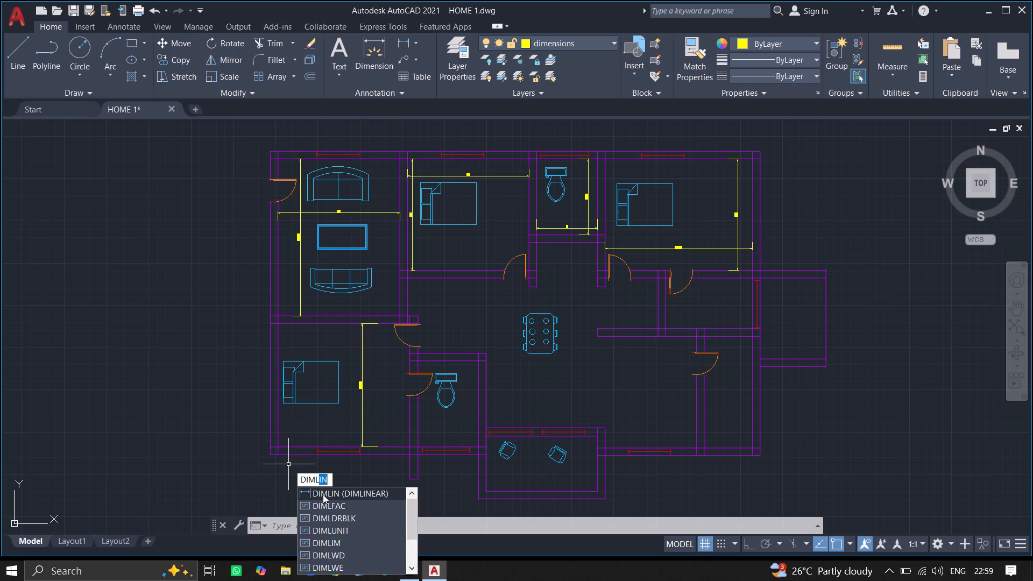
left_click(323, 494)
scroll(268, 446, "up", 3, "ctrl")
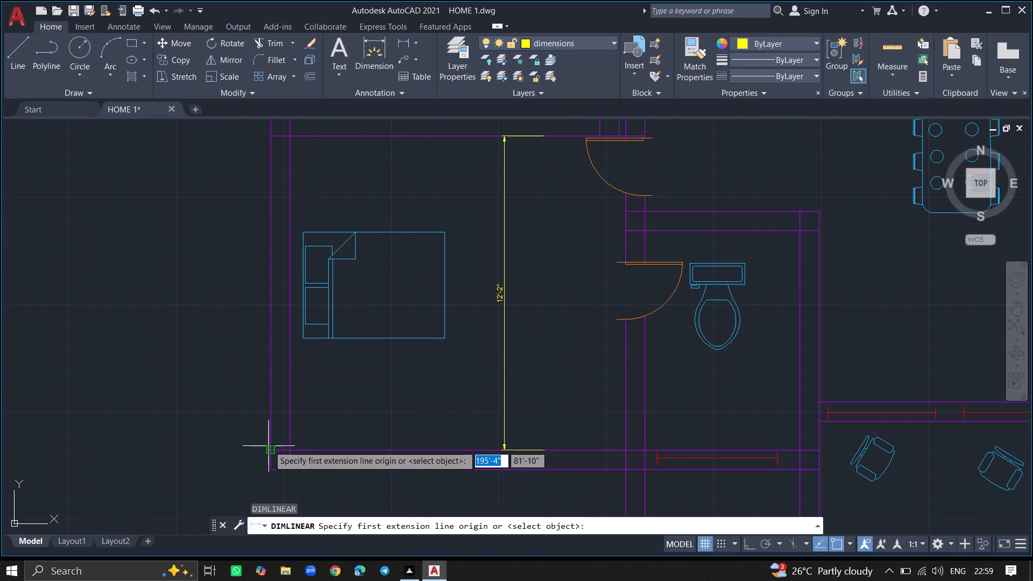
left_click(292, 421)
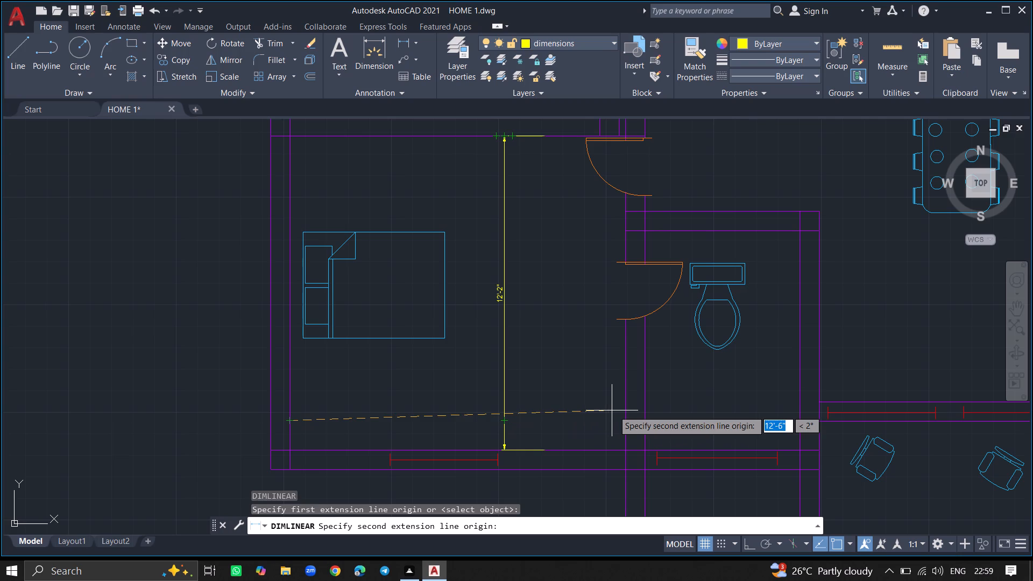
left_click(621, 423)
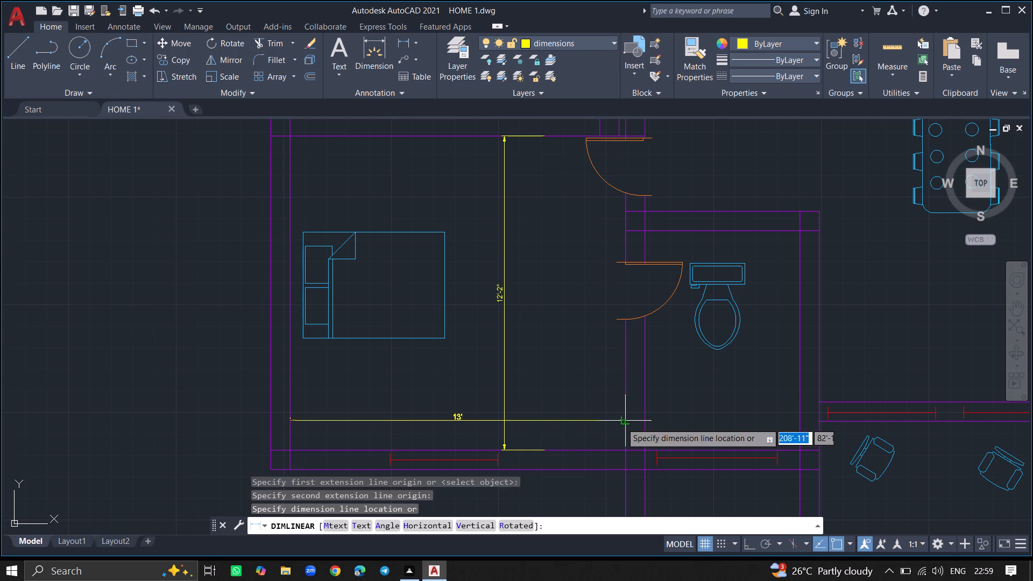
left_click(624, 399)
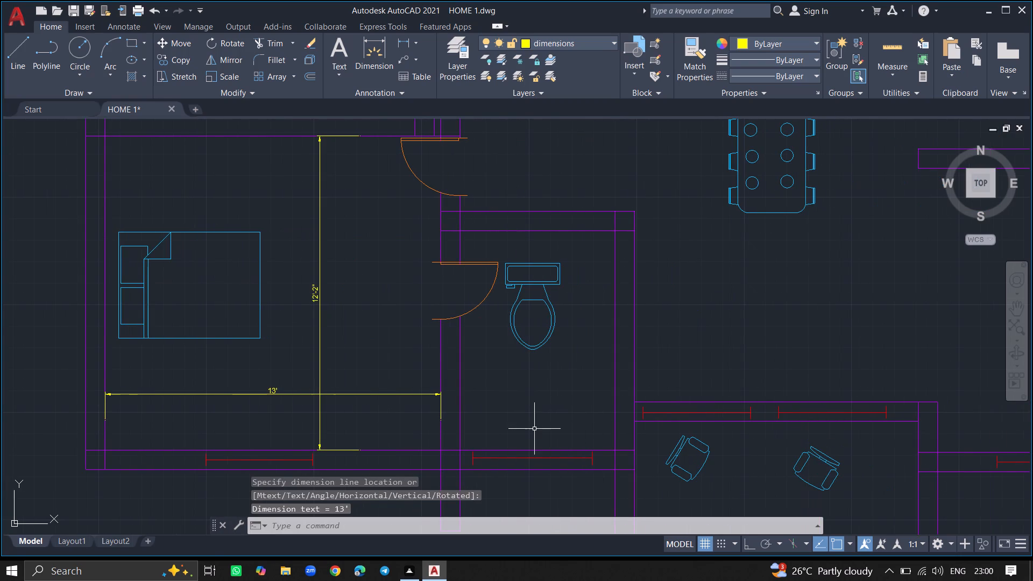
Add a horizontal linear dimension between the lower bathroom's left and right inner wall faces, placed just above its bottom wall.
key("space")
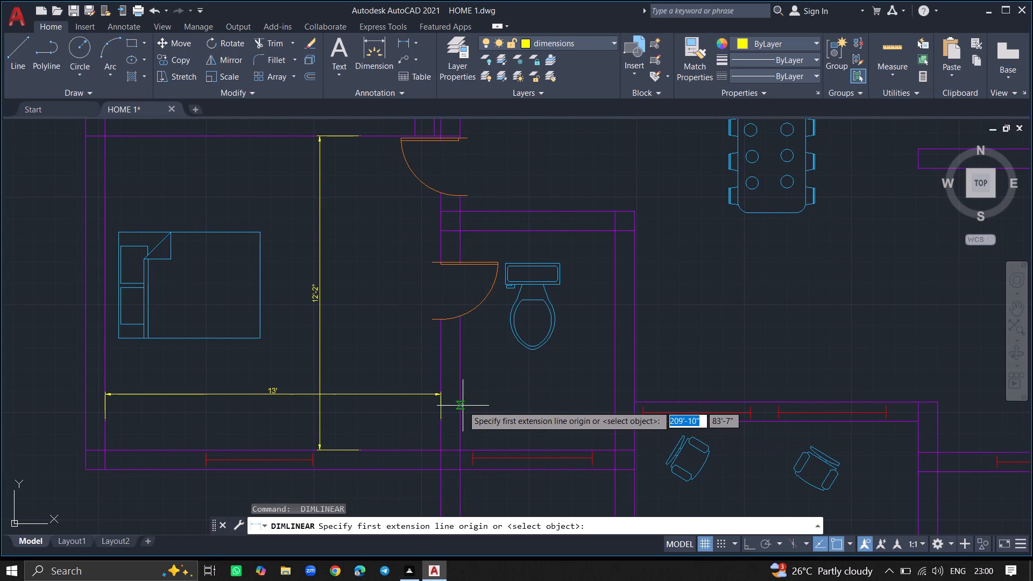
left_click(463, 406)
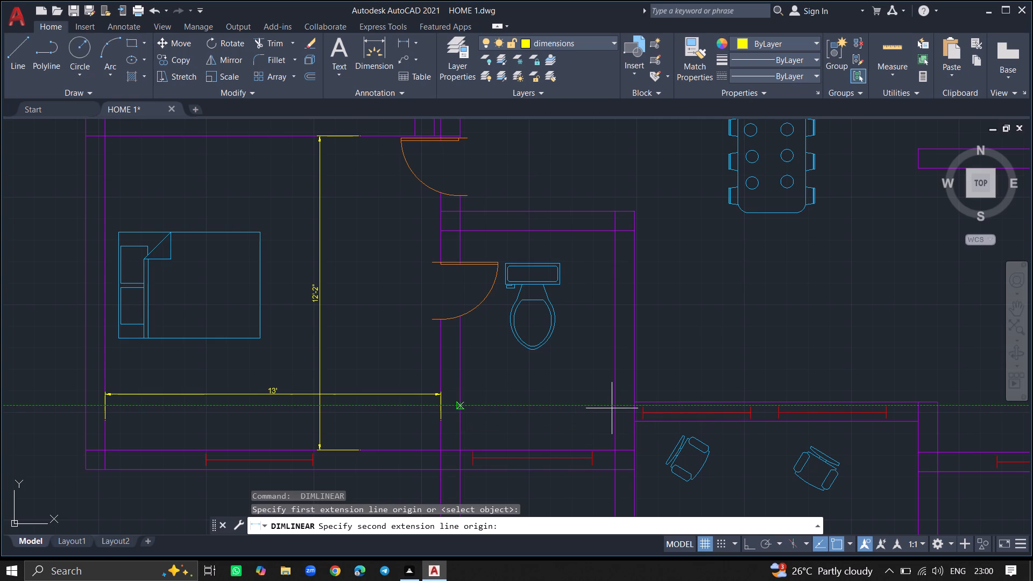
left_click(612, 408)
left_click(612, 427)
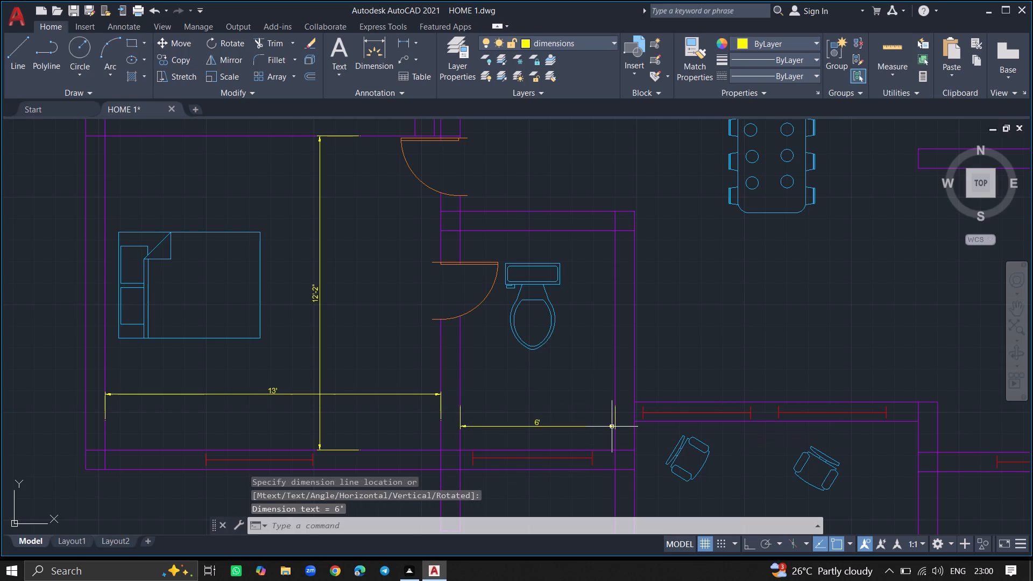
Add a vertical linear dimension between the lower bathroom's upper and lower inner wall faces, placed between the toilet and the right wall.
key("space")
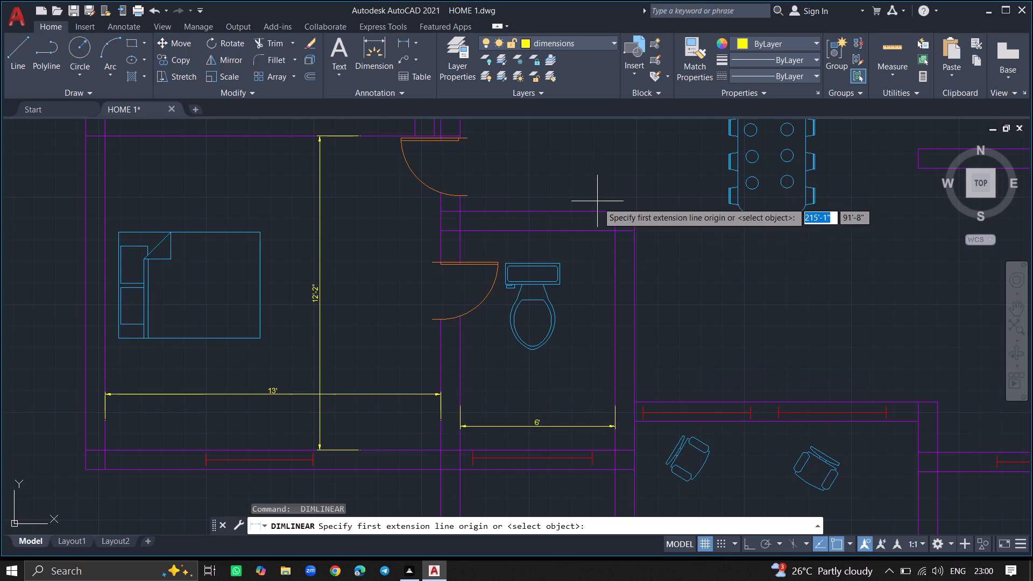
left_click(600, 232)
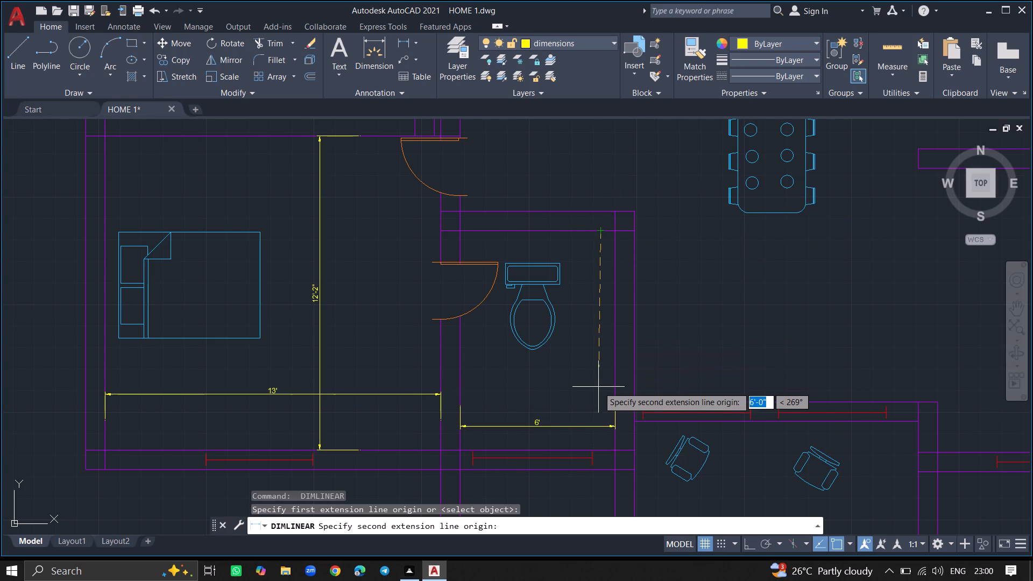
left_click(605, 452)
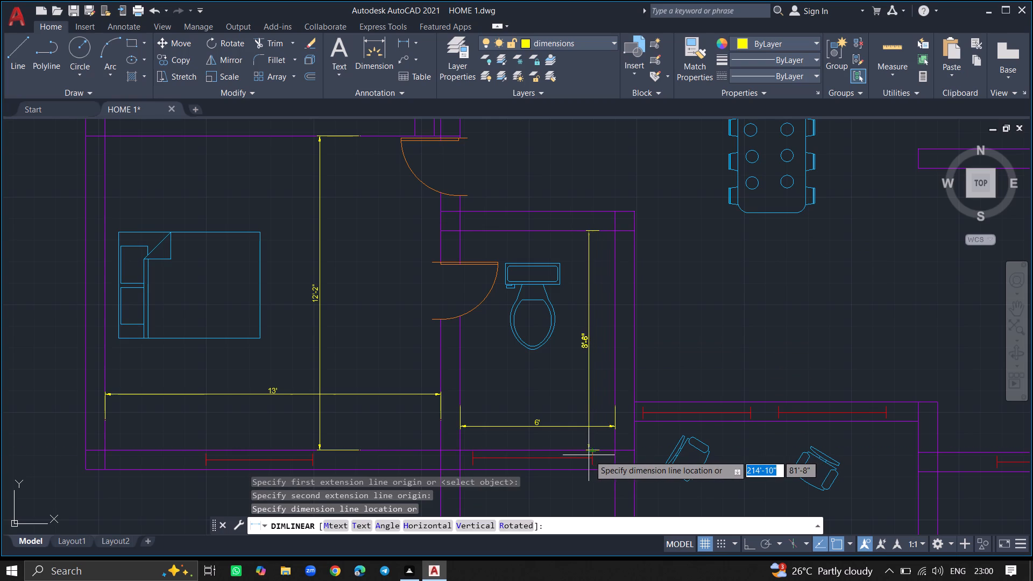
left_click(592, 455)
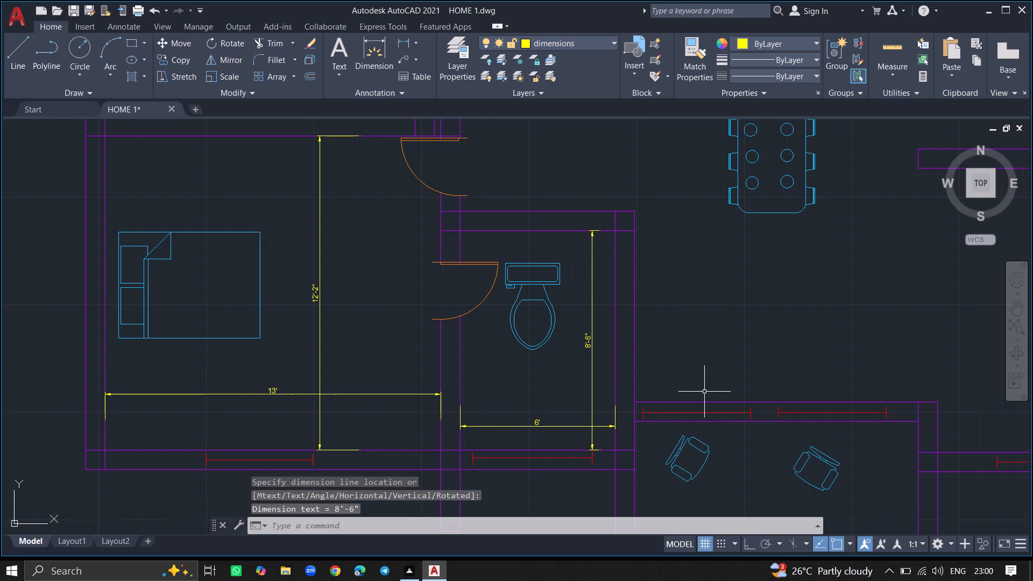
Add a horizontal linear dimension between the left and right inner wall faces of the armchair area, placed below the two armchairs.
scroll(704, 392, "down", 3, "ctrl")
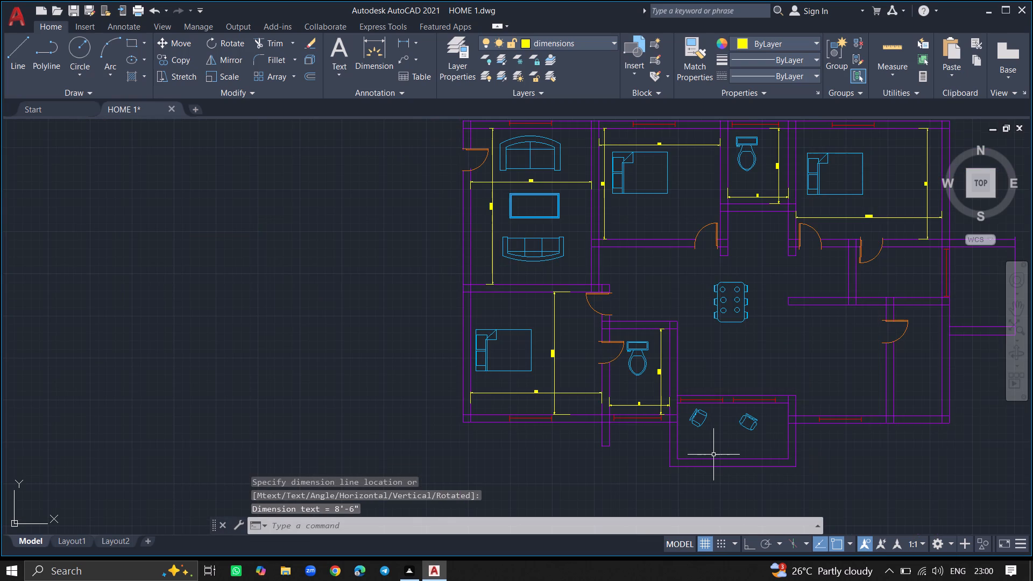
key("space")
left_click(677, 447)
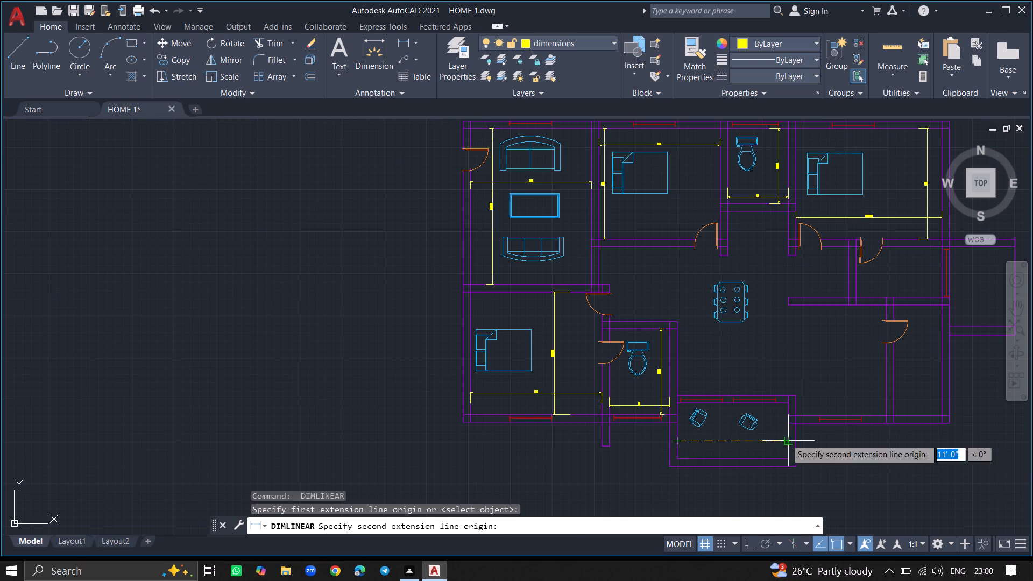
scroll(787, 441, "up", 4, "ctrl")
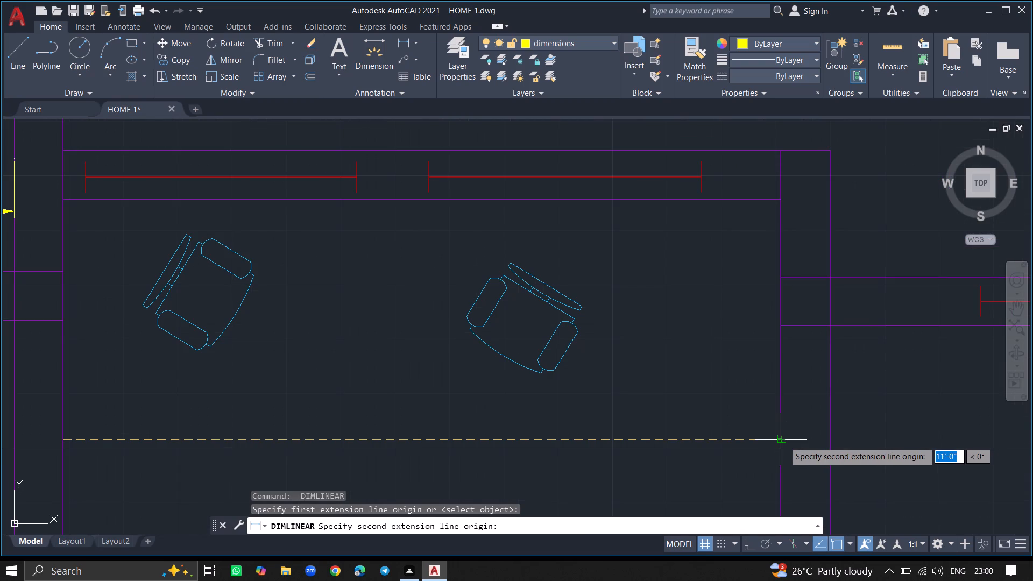
left_click(782, 441)
left_click(779, 416)
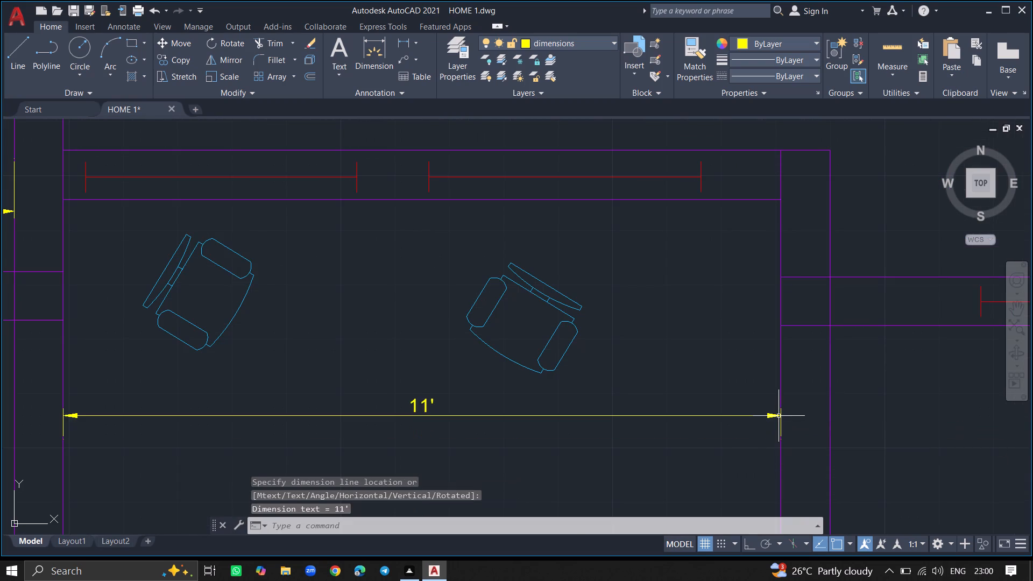
Add a vertical linear dimension between the upper and lower inner wall faces of the armchair area, placed between the two armchairs.
scroll(779, 416, "down", 3, "ctrl")
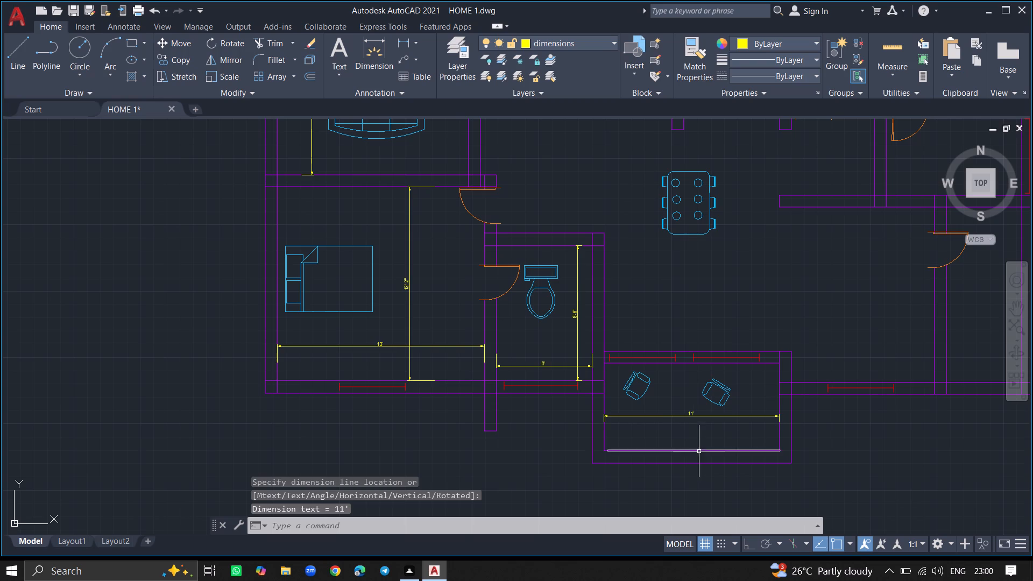
scroll(669, 436, "up", 2, "ctrl")
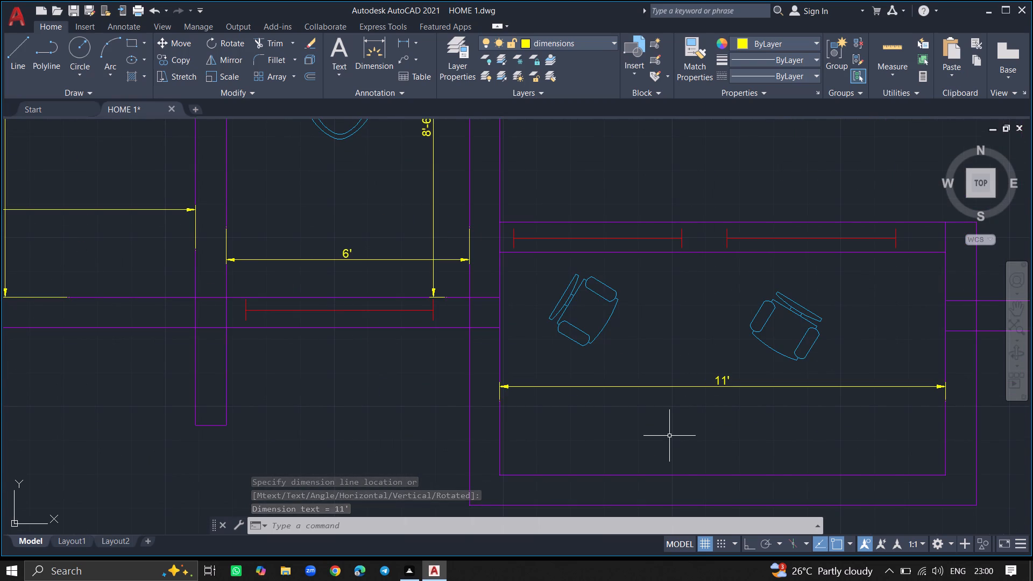
key("space")
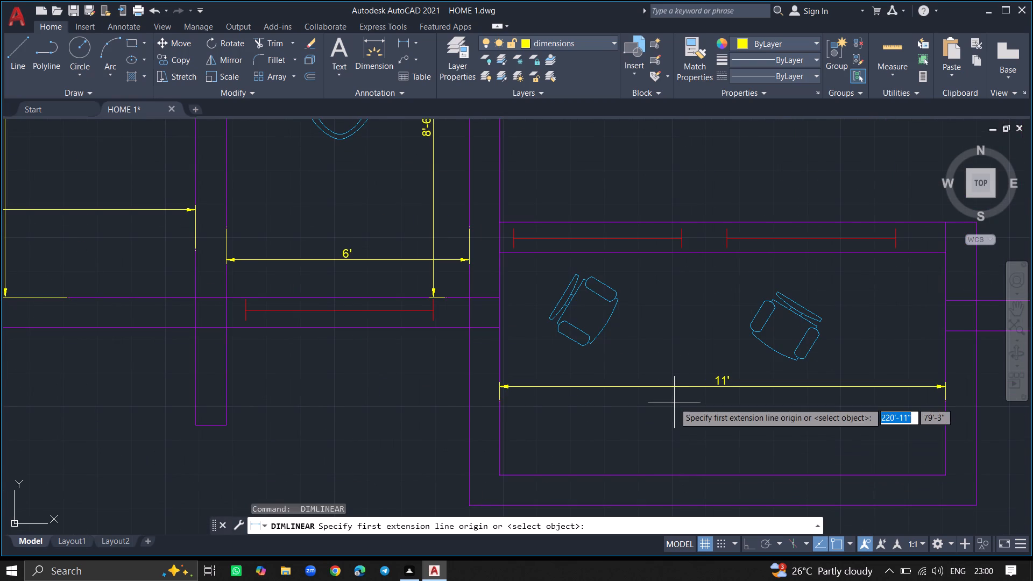
left_click(701, 254)
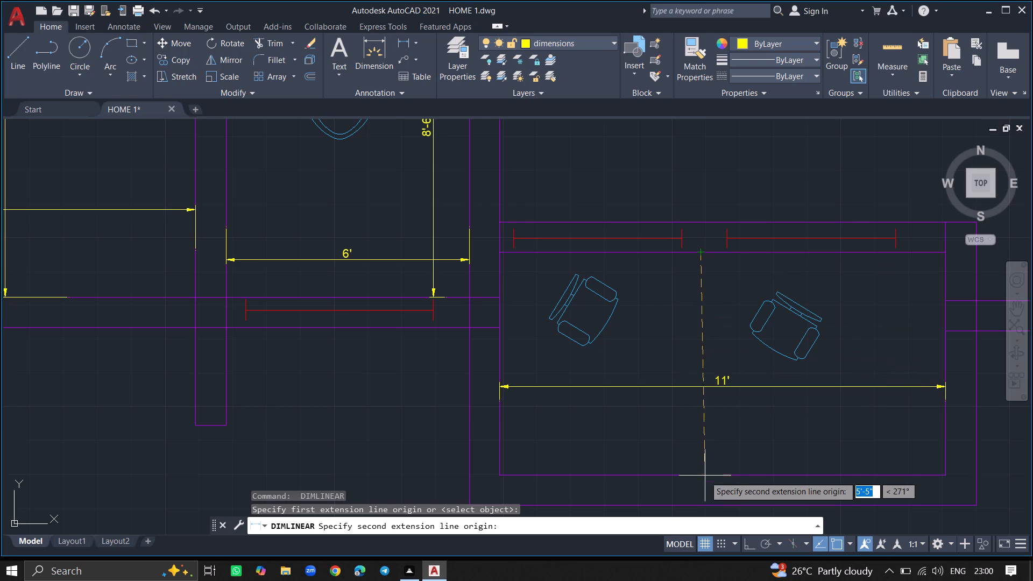
left_click(704, 478)
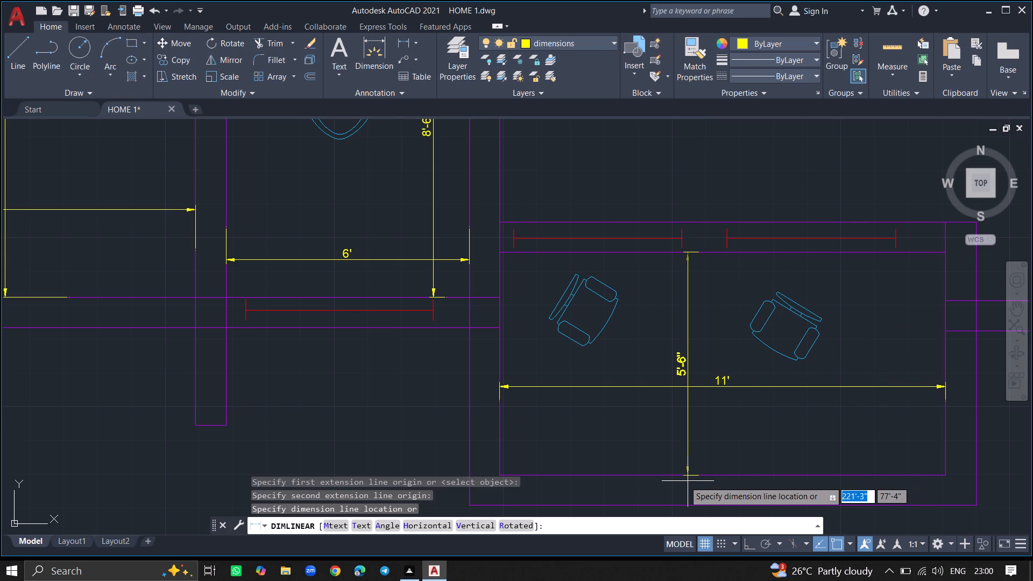
left_click(681, 481)
Add a horizontal linear dimension across the open area from the lower bathroom's outer right wall to the lower-right room's left wall, below the dining table.
scroll(742, 470, "down", 3, "ctrl")
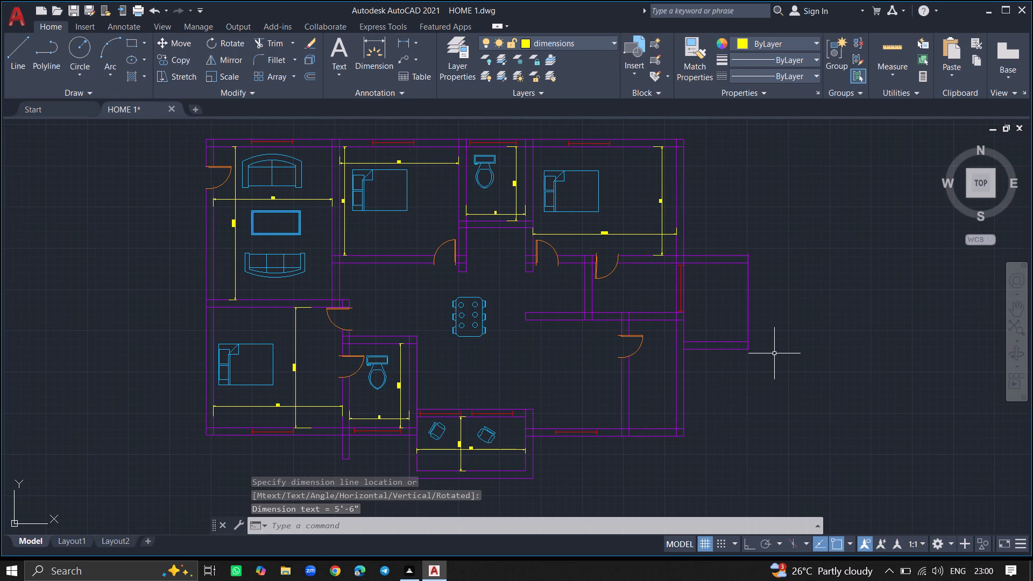
scroll(638, 285, "up", 4, "ctrl")
scroll(638, 285, "down", 3, "ctrl")
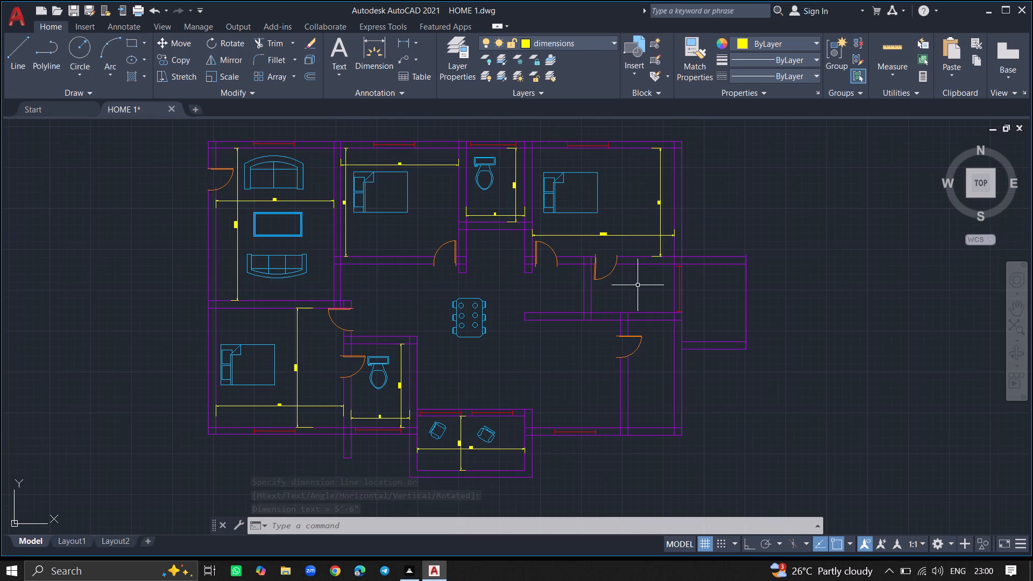
key("space")
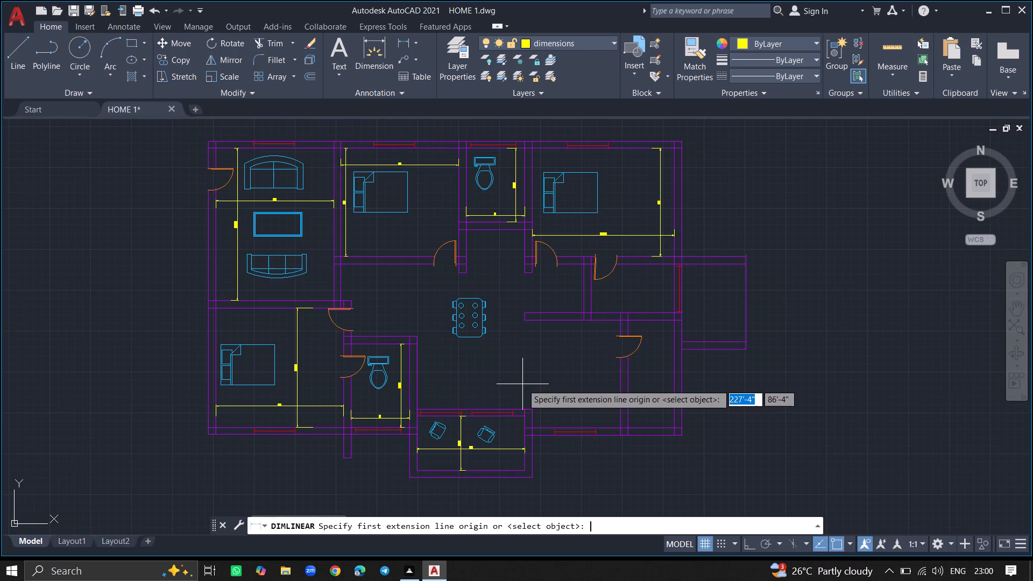
left_click(417, 371)
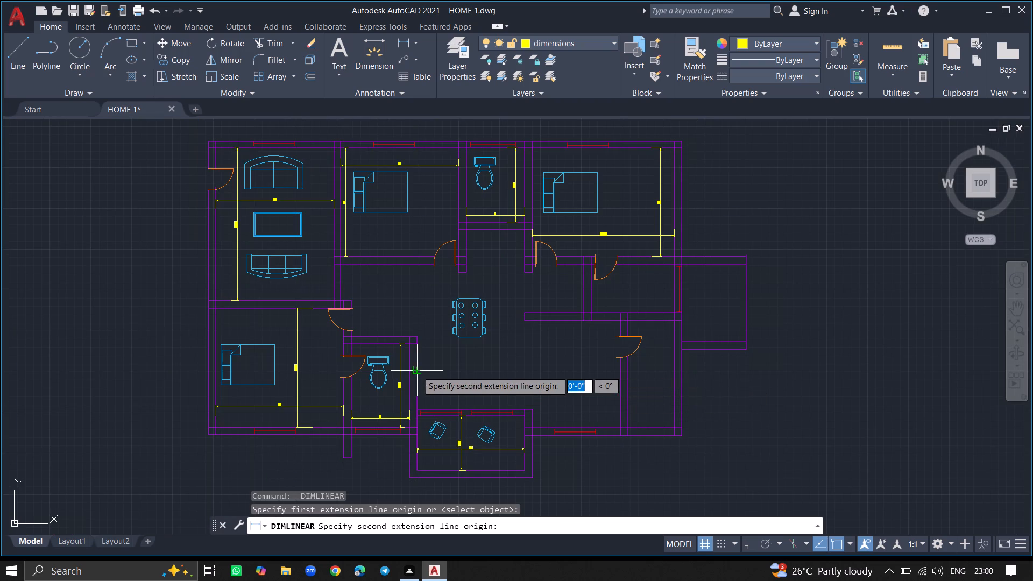
left_click(619, 372)
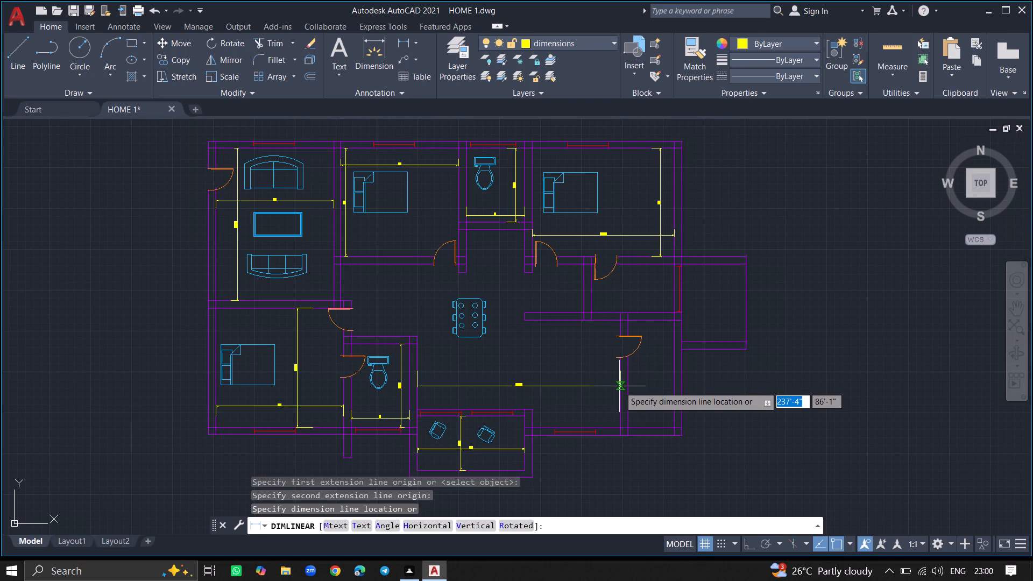
left_click(619, 386)
Add a vertical linear dimension from the open area's upper-right wall to its bottom wall's inner face, placed left of the lower-right room's door.
scroll(497, 395, "up", 3, "ctrl")
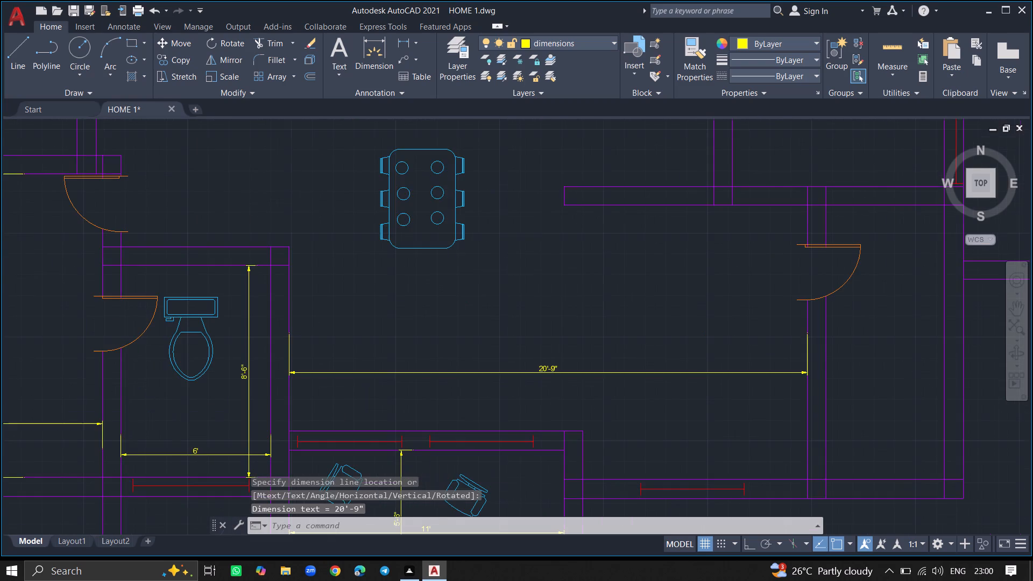
scroll(546, 389, "down", 1, "ctrl")
key("space")
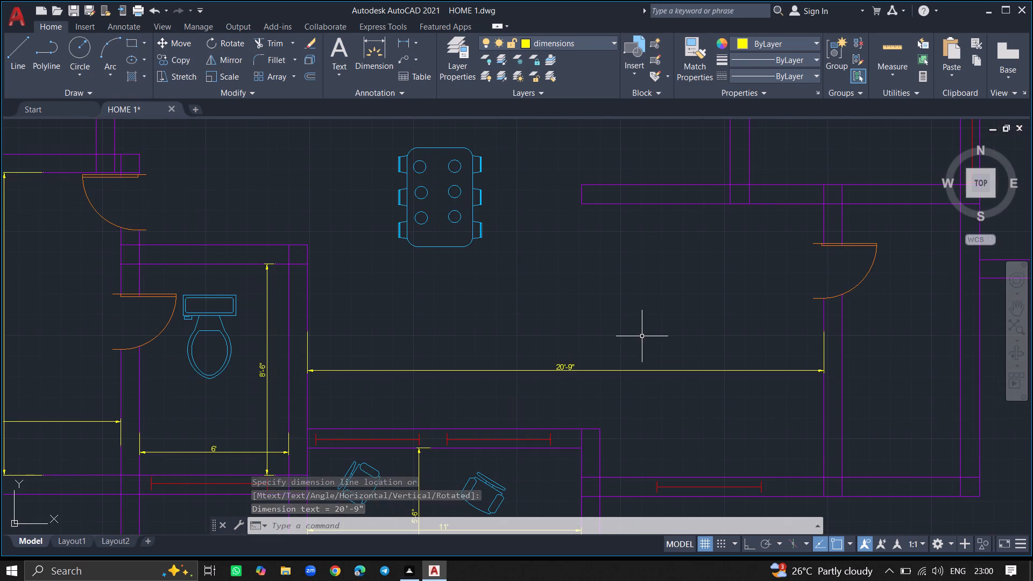
left_click(648, 206)
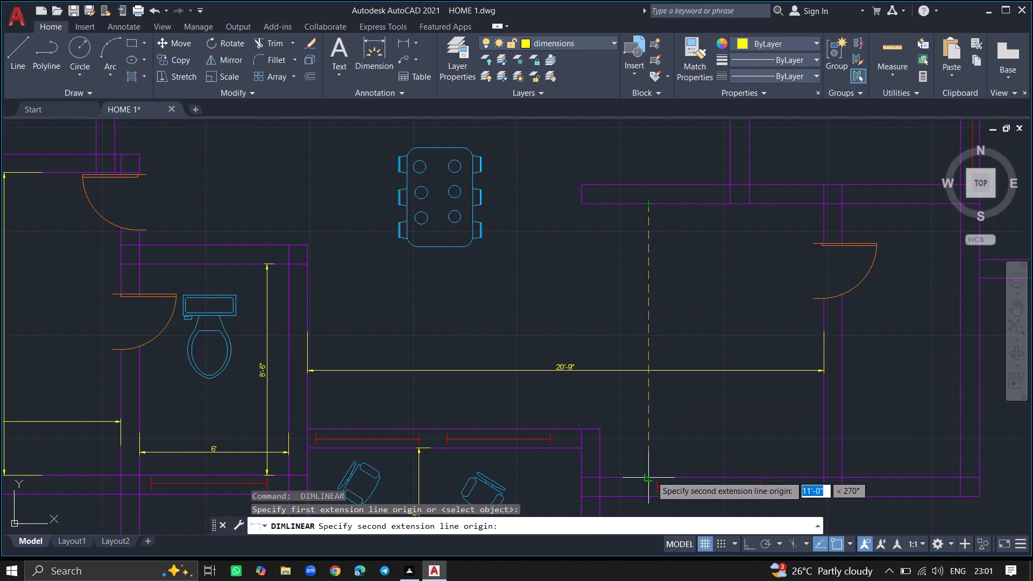
left_click(651, 477)
left_click(701, 476)
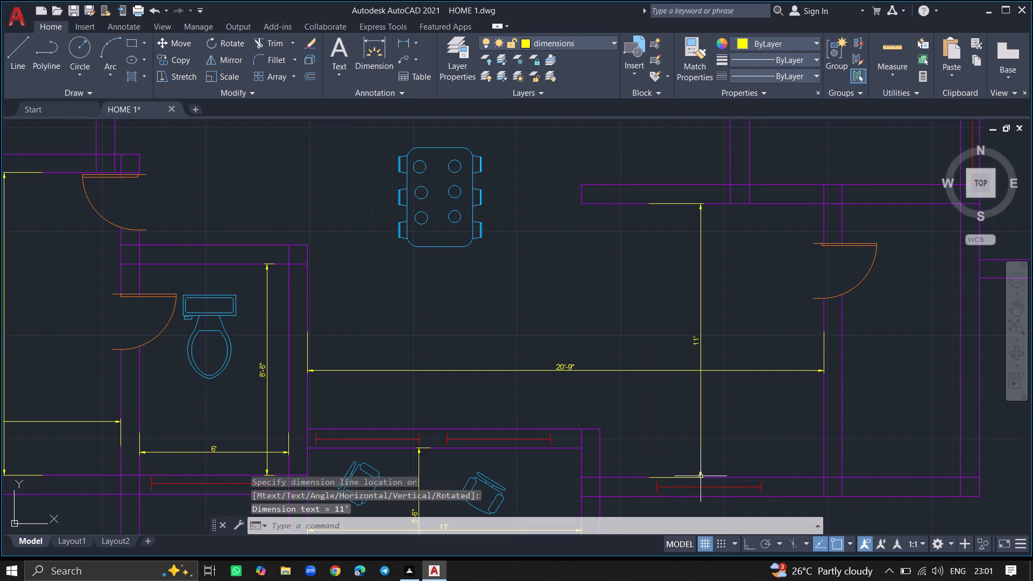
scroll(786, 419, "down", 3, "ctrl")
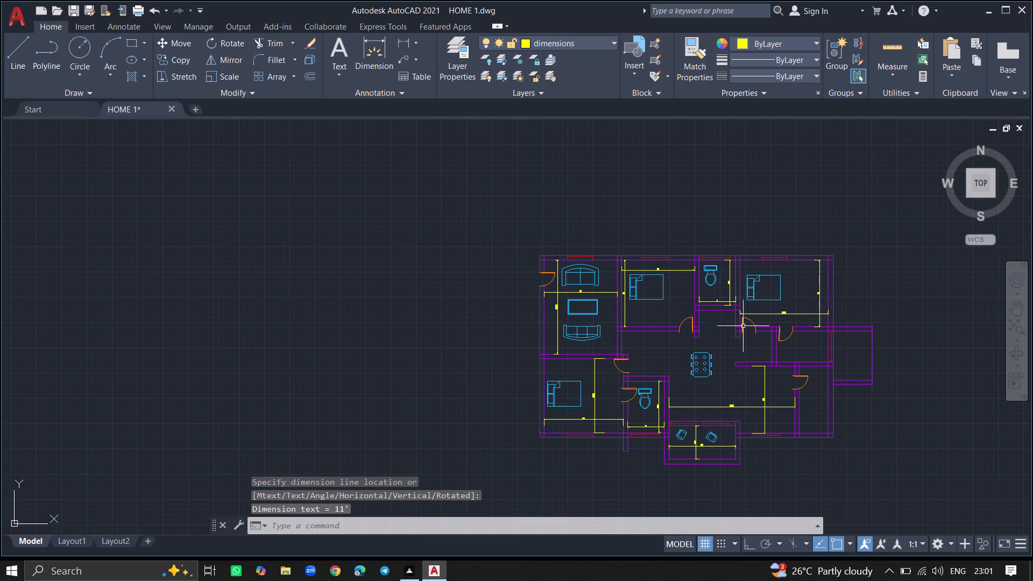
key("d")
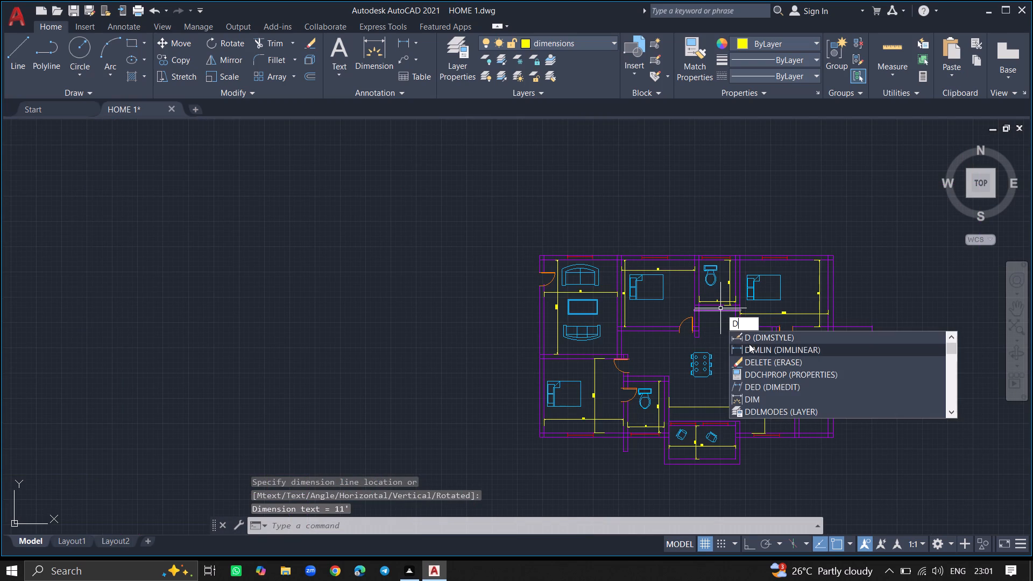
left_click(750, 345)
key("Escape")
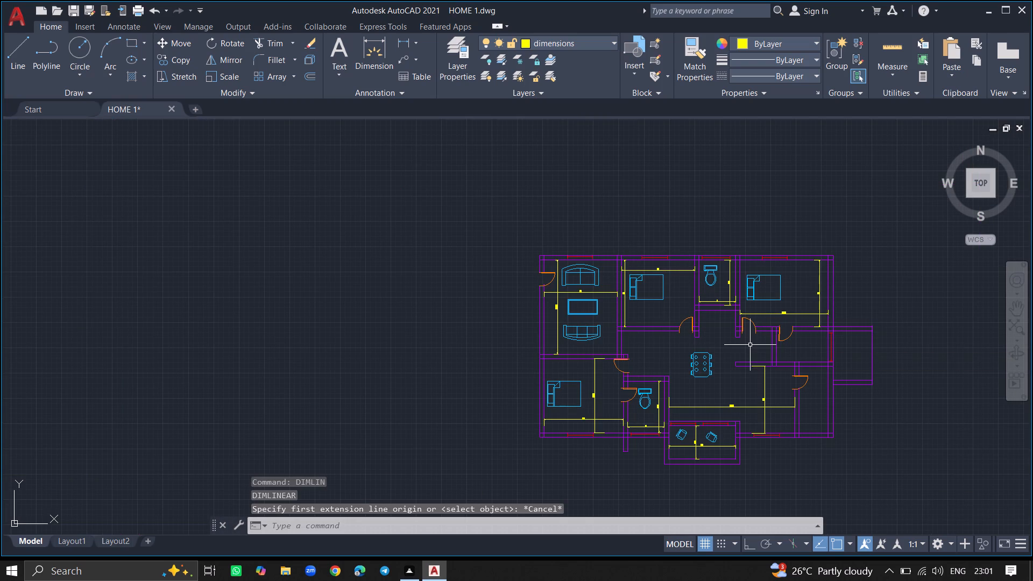
Modify the ISO-25 dimension style to a text height of 5" and set it as the current style.
key("d")
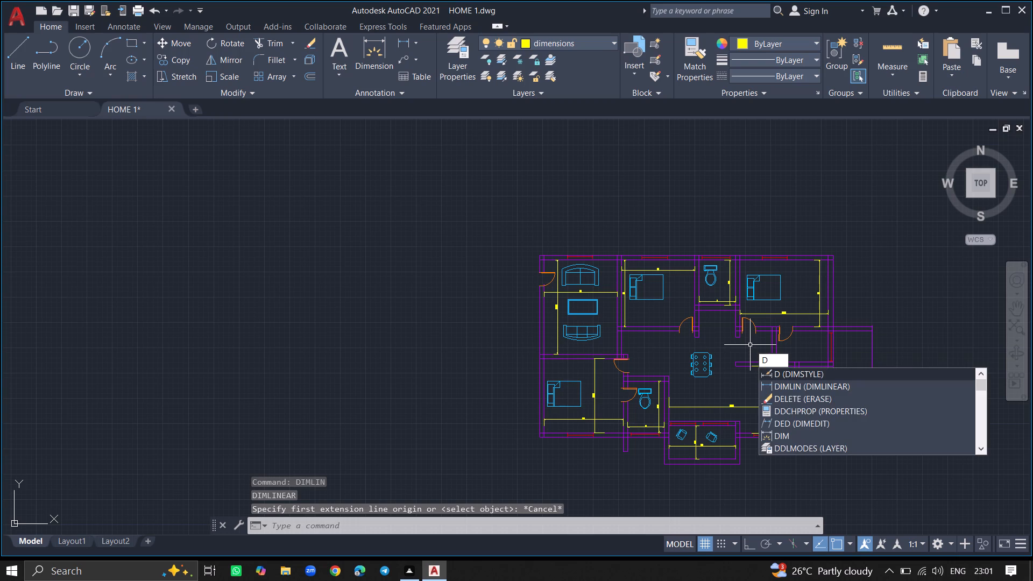
left_click(774, 369)
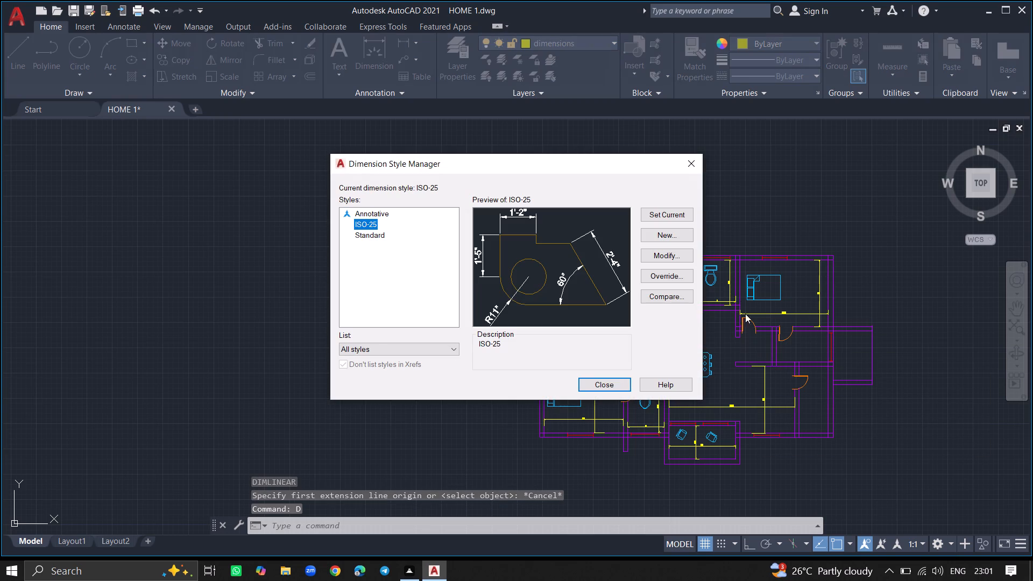
left_click(677, 258)
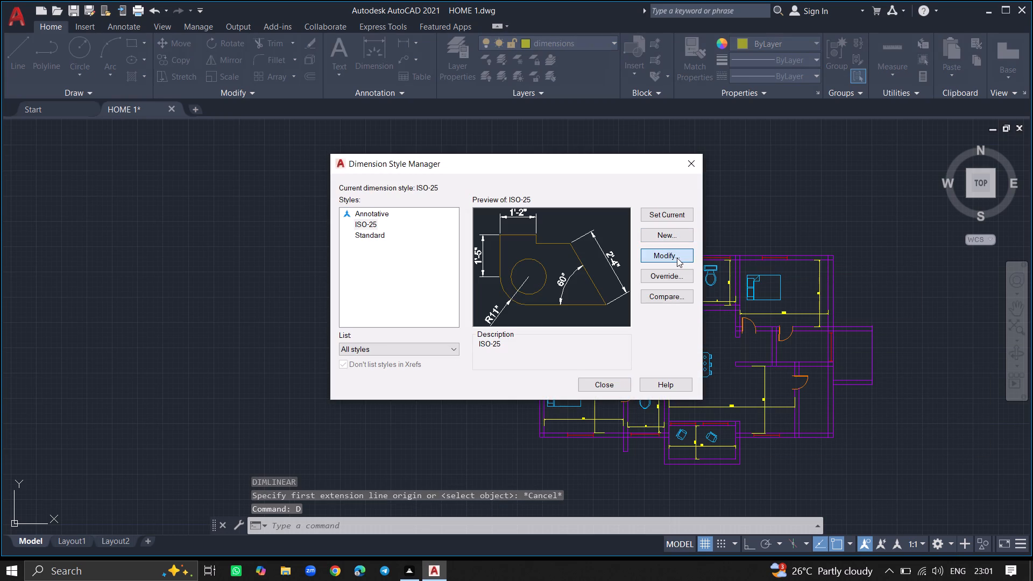
left_click(677, 258)
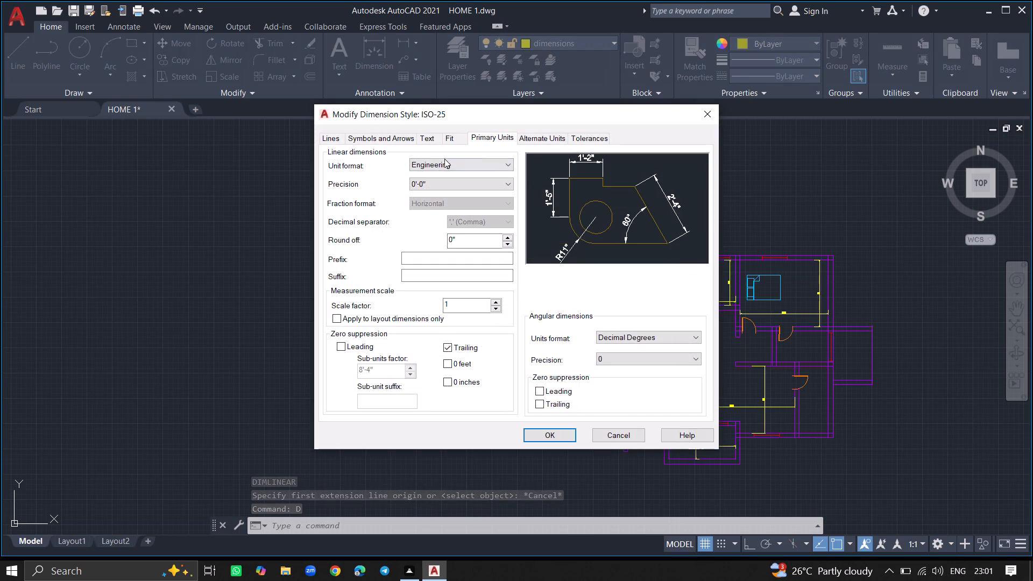
left_click(428, 137)
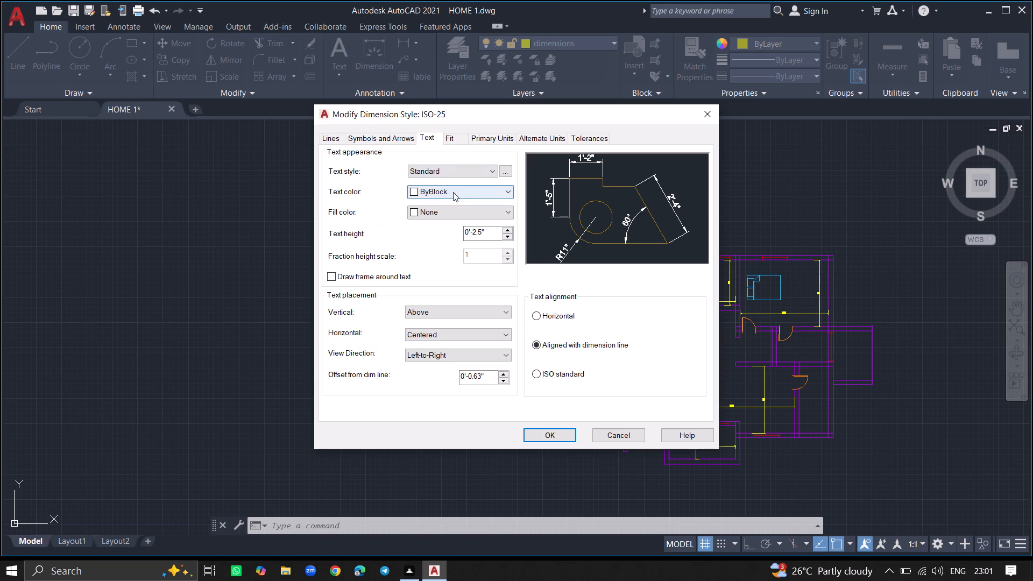
left_click(493, 235)
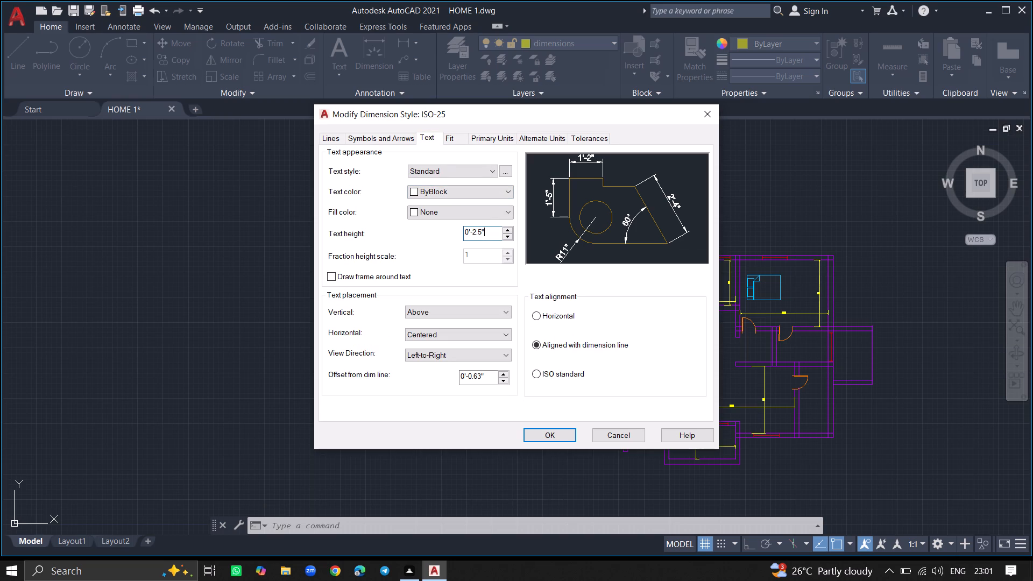
key("BackSpace")
key("BackSpace")
key("BackSpace")
key("BackSpace")
key("BackSpace")
key("BackSpace")
key("BackSpace")
key("BackSpace")
key("BackSpace")
key("BackSpace")
key("BackSpace")
key("BackSpace")
key("BackSpace")
key("BackSpace")
key("BackSpace")
key("5")
key("shift+quotedbl")
left_click(547, 434)
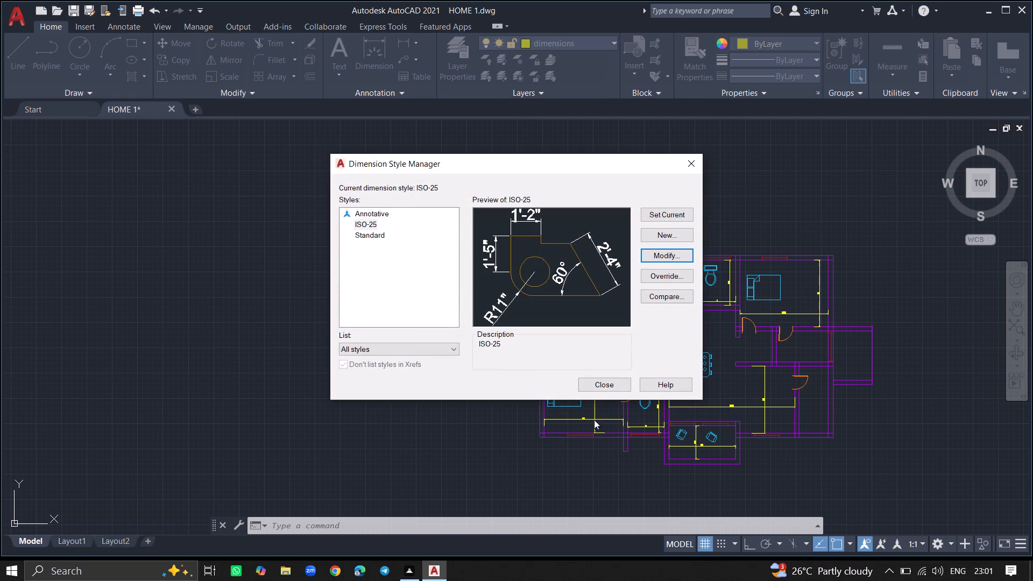
left_click(677, 215)
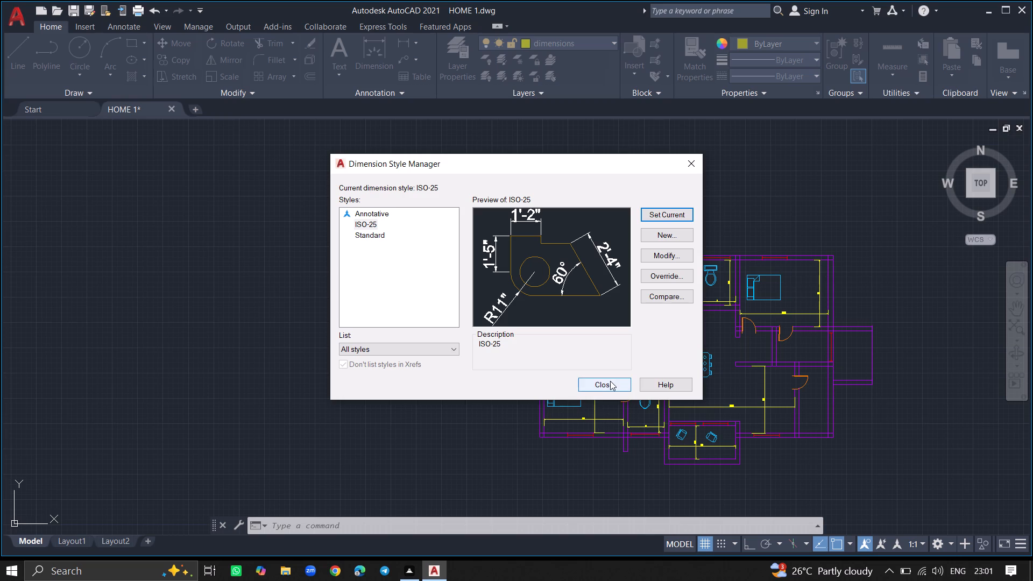
left_click(610, 381)
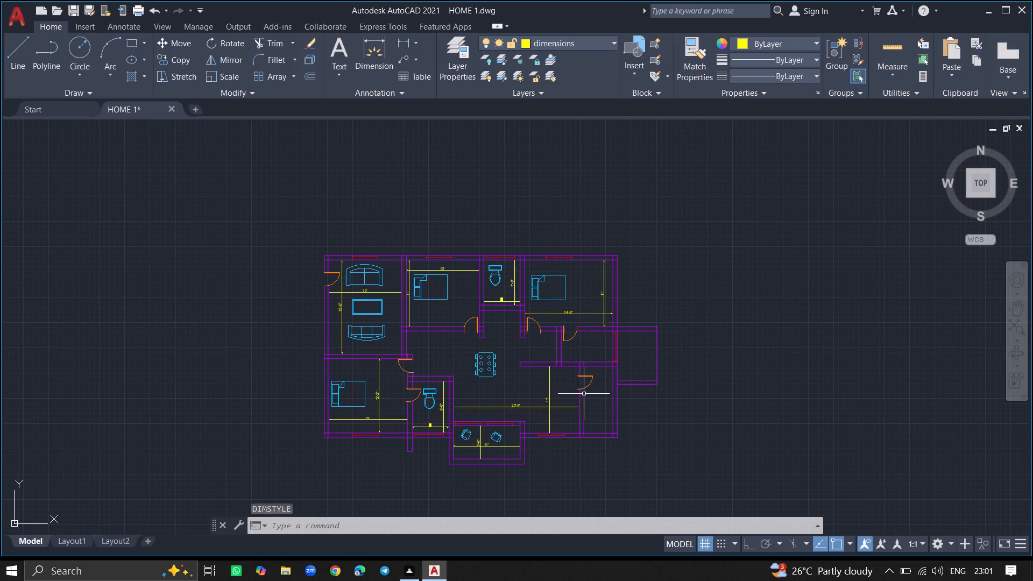
Add a horizontal linear dimension between the left and right inner wall faces of the small room below the upper-right bedroom, placed near its bottom wall.
scroll(532, 367, "up", 1, "ctrl")
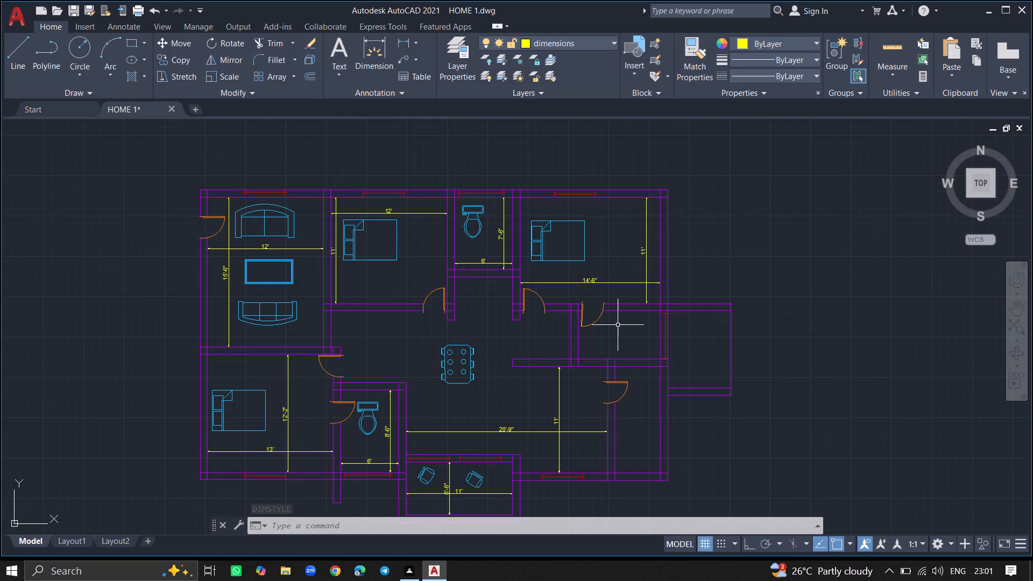
scroll(618, 325, "up", 2, "ctrl")
key("space")
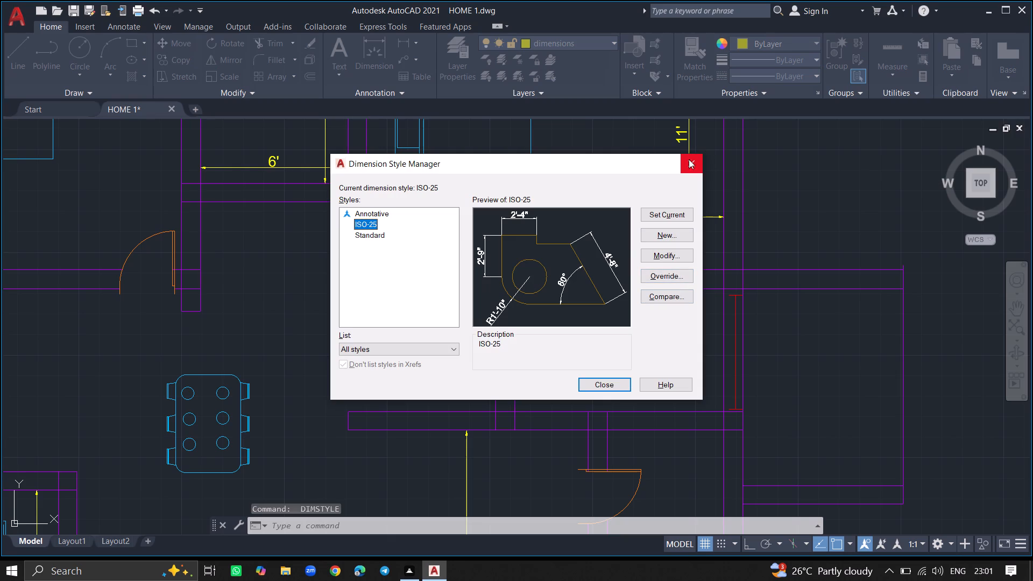
left_click(694, 161)
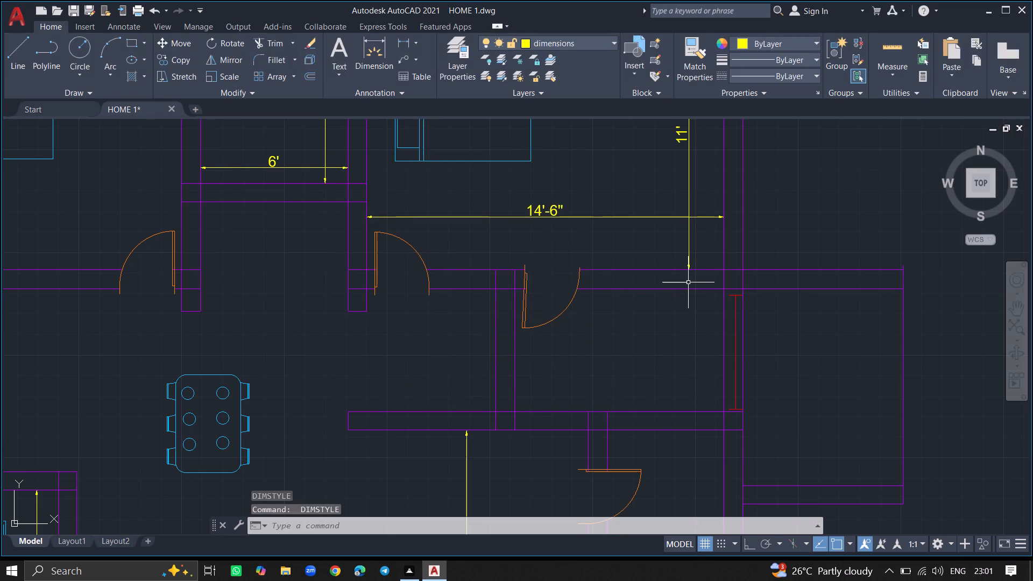
type("DIML")
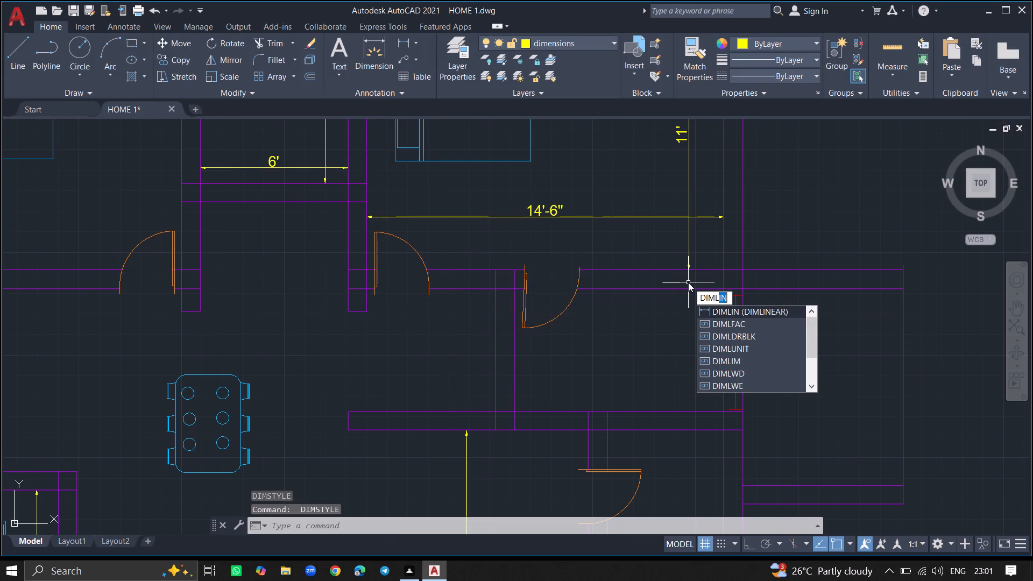
left_click(734, 309)
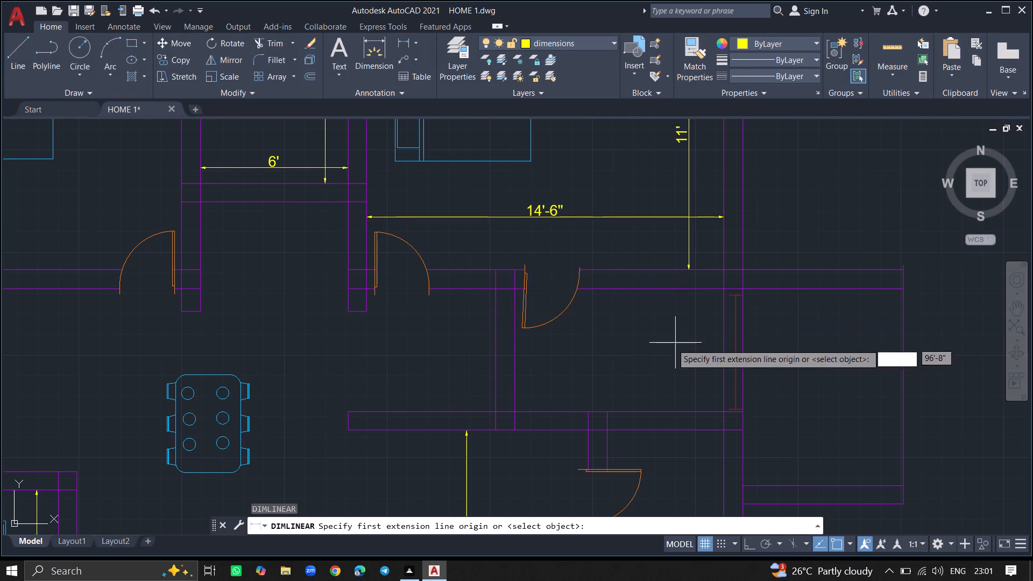
left_click(515, 366)
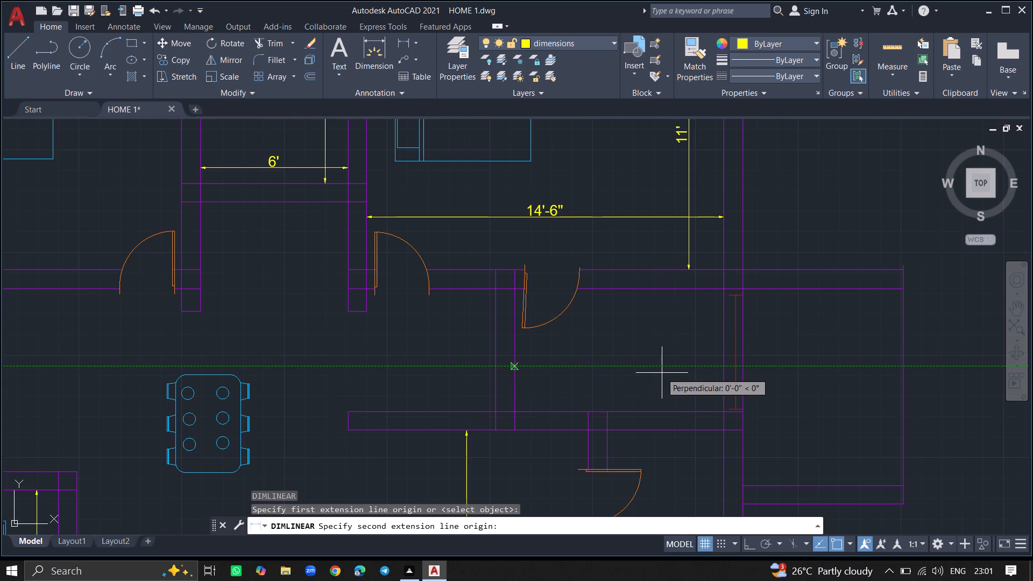
left_click(724, 367)
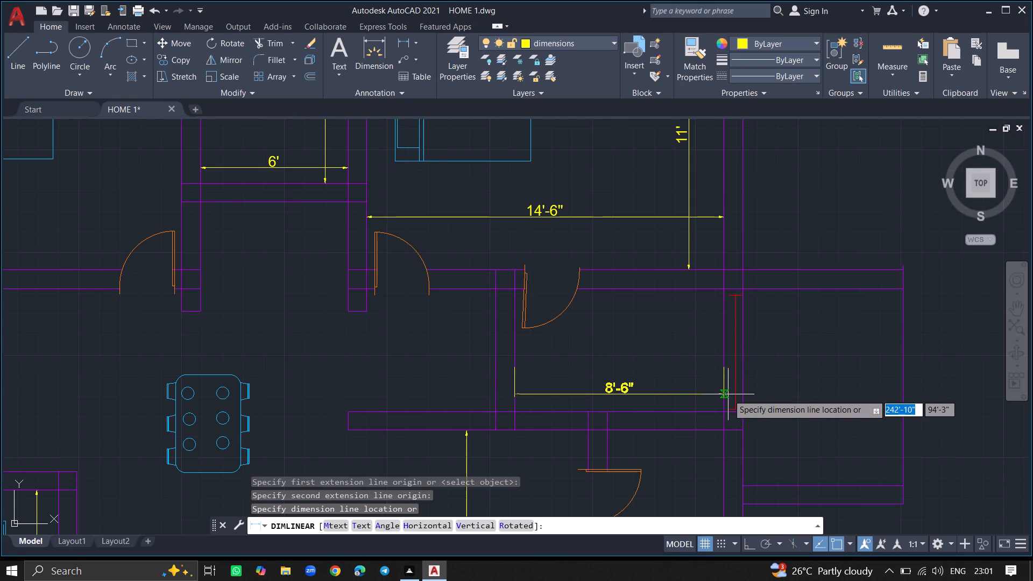
left_click(728, 394)
Add a vertical linear dimension between the small room's bottom and top inner wall faces, placed along its right wall.
scroll(696, 331, "up", 3, "ctrl")
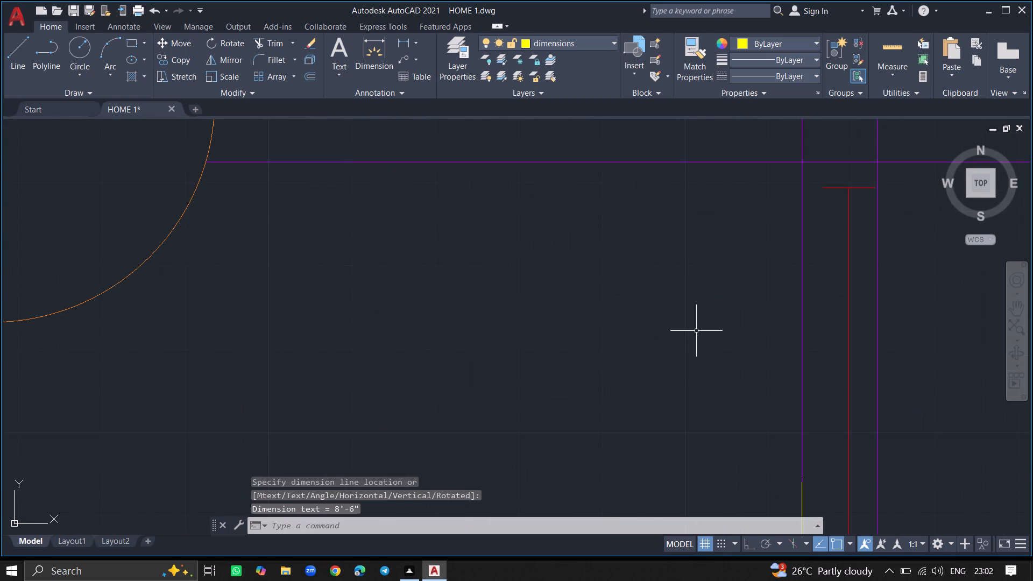
scroll(696, 331, "down", 4, "ctrl")
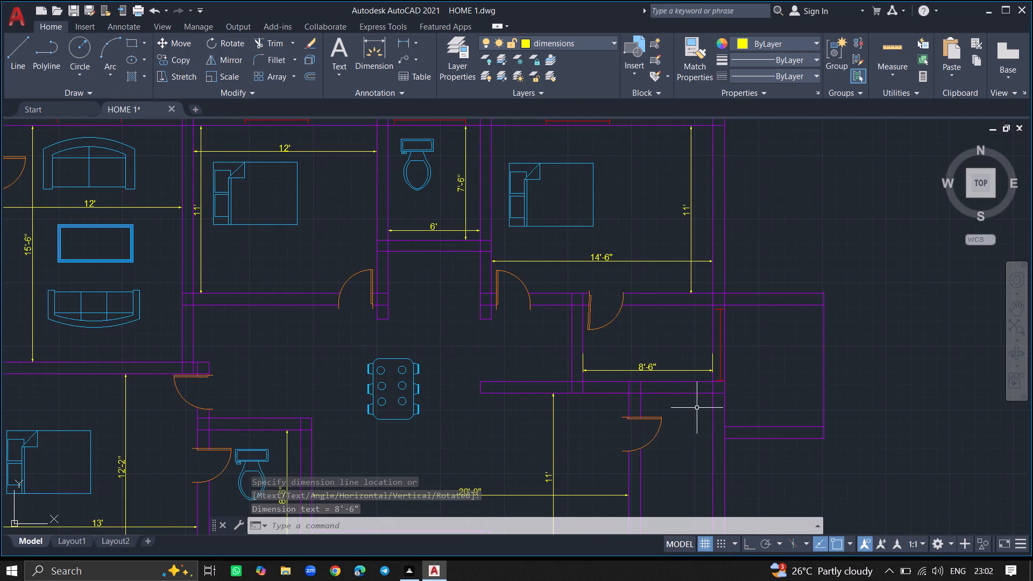
type("DIM")
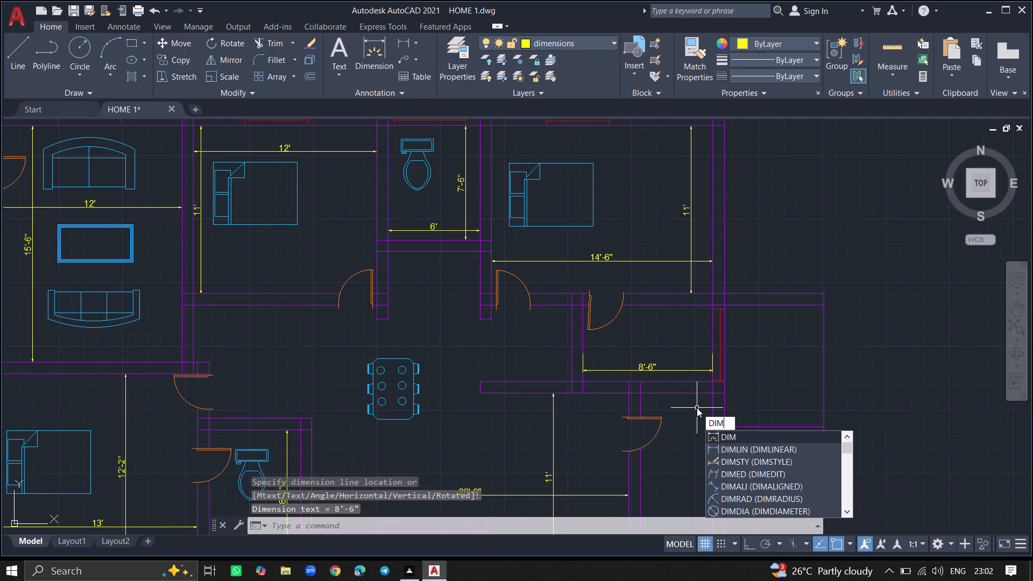
left_click(730, 447)
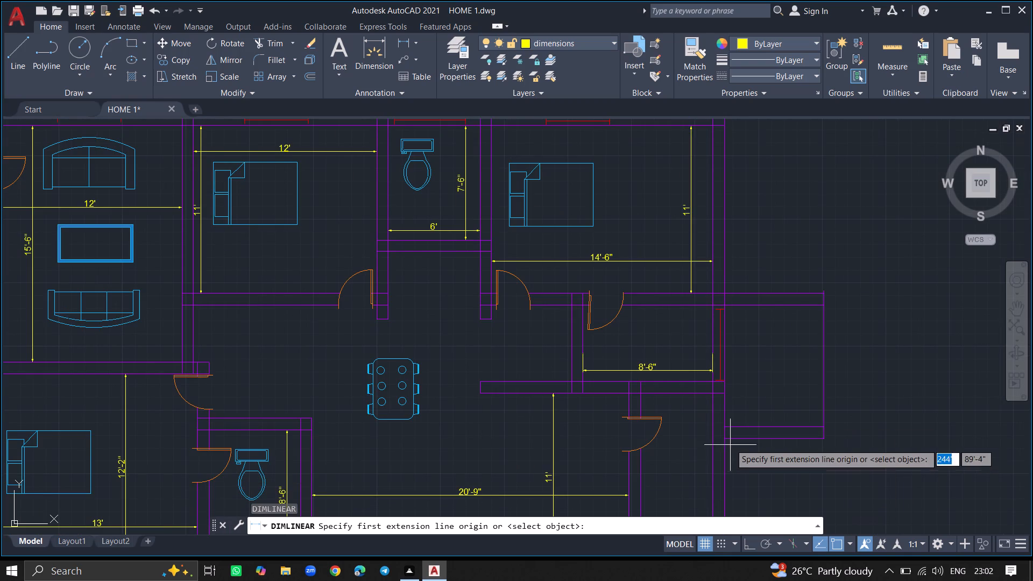
left_click(695, 379)
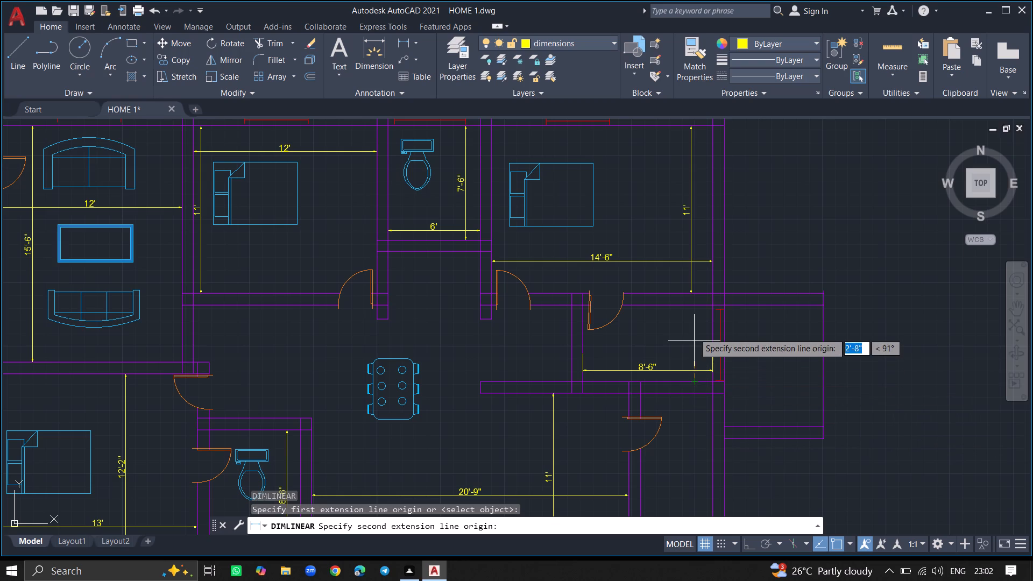
left_click(694, 303)
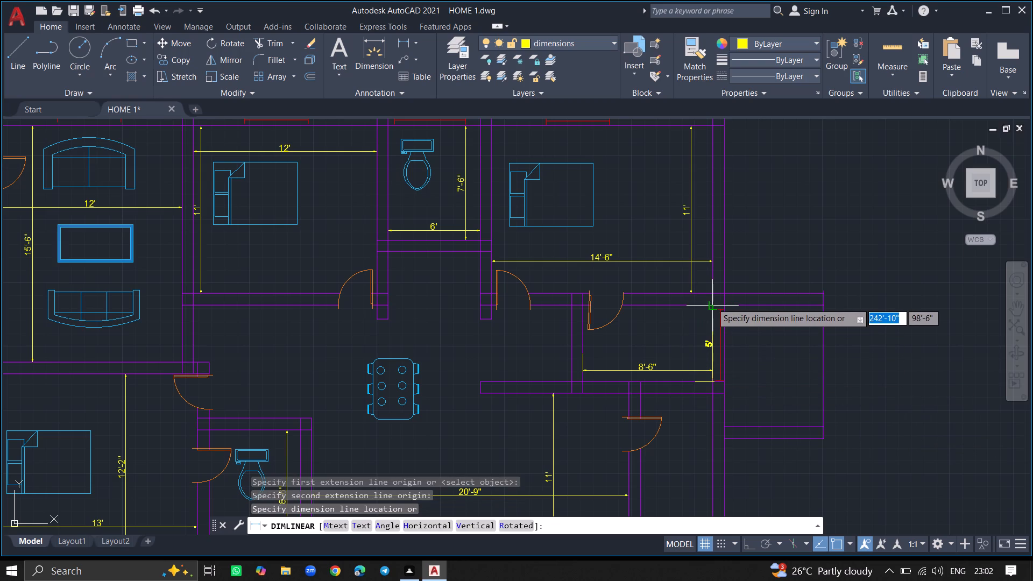
left_click(712, 303)
Add a horizontal linear dimension between the inner wall faces of the passage below the upper bathroom, placed near the passage's top wall.
scroll(871, 312, "down", 2, "ctrl")
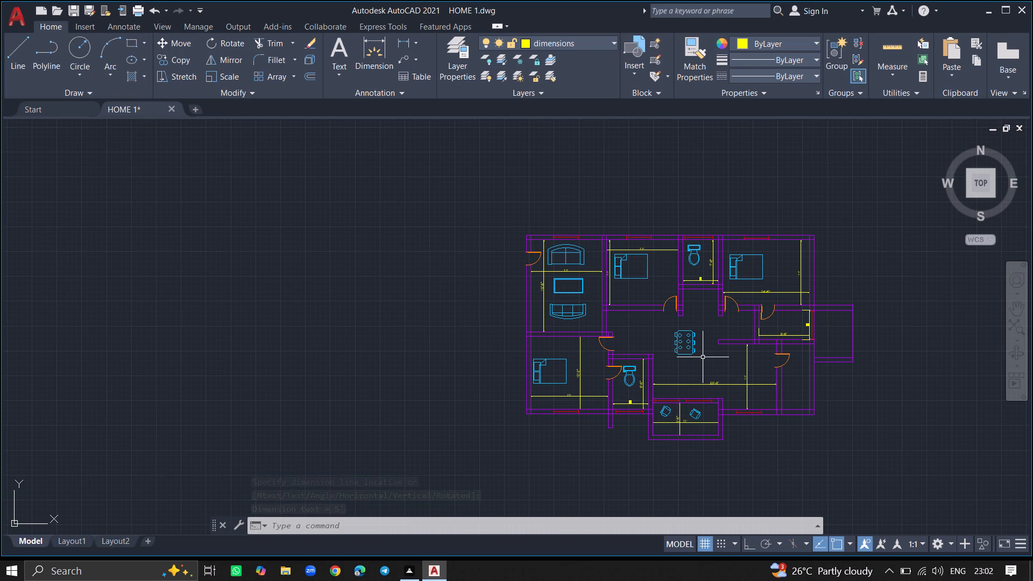
scroll(703, 357, "up", 1, "ctrl")
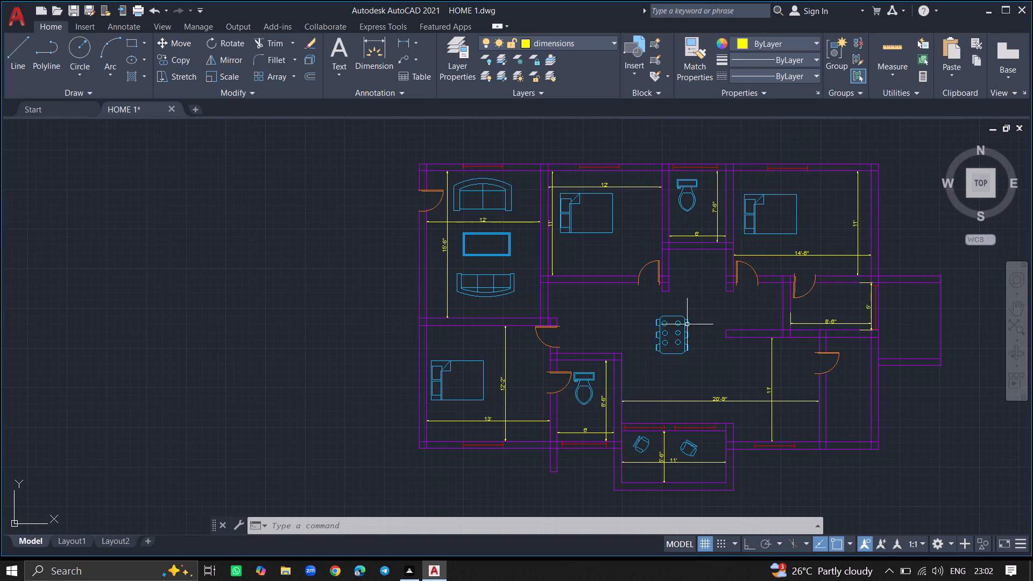
scroll(676, 300, "up", 1, "ctrl")
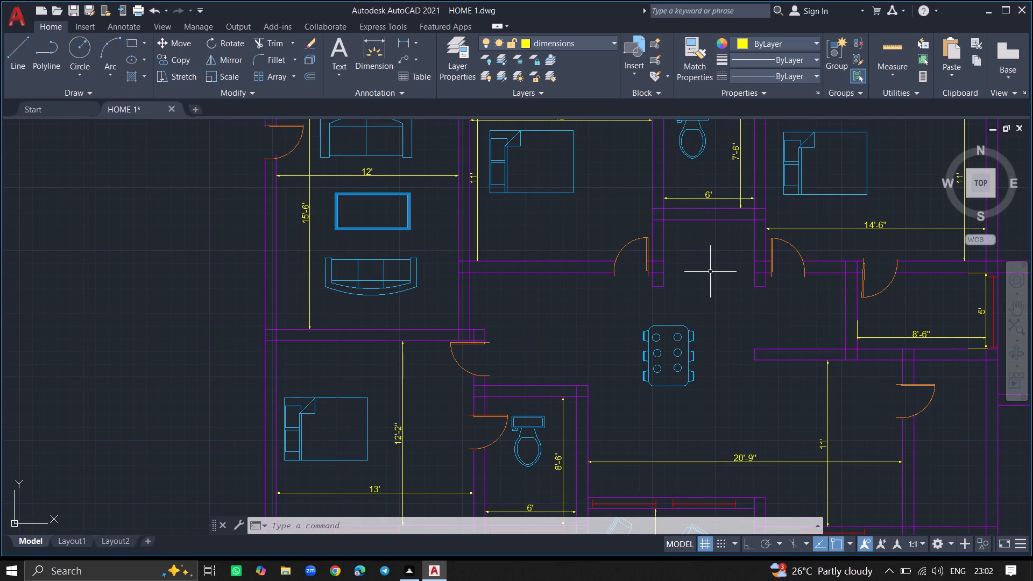
key("space")
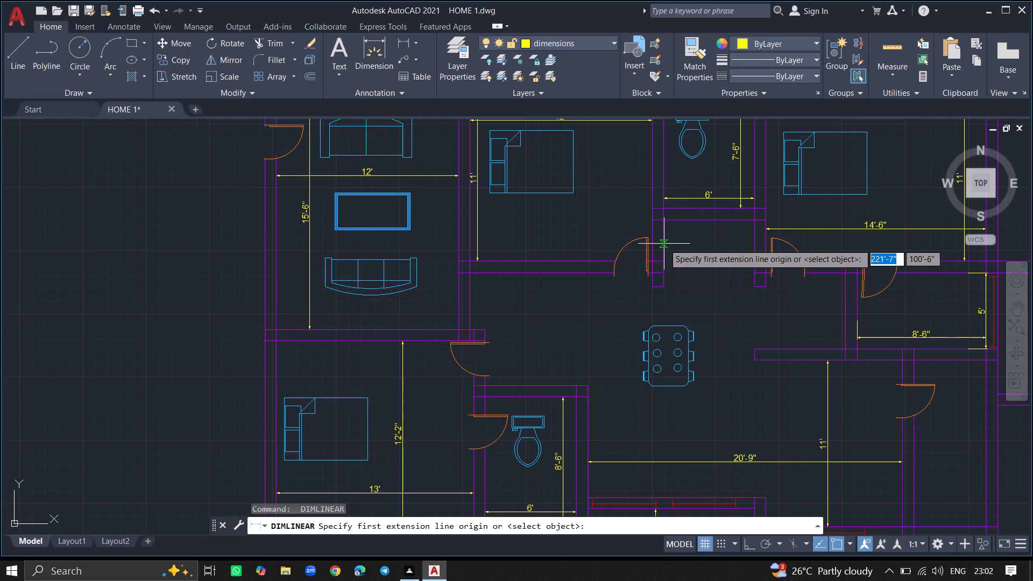
left_click(664, 231)
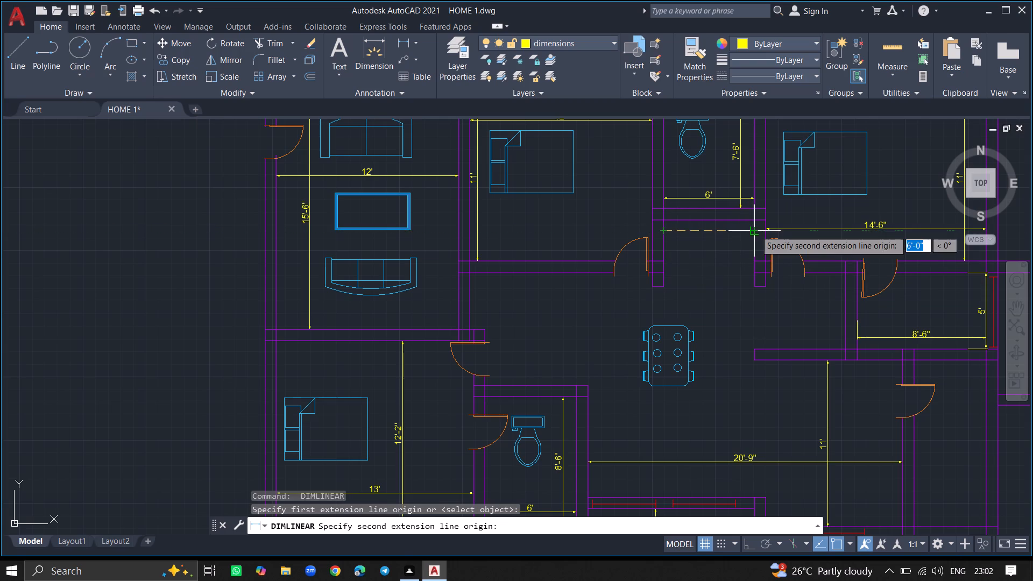
scroll(755, 230, "up", 4, "ctrl")
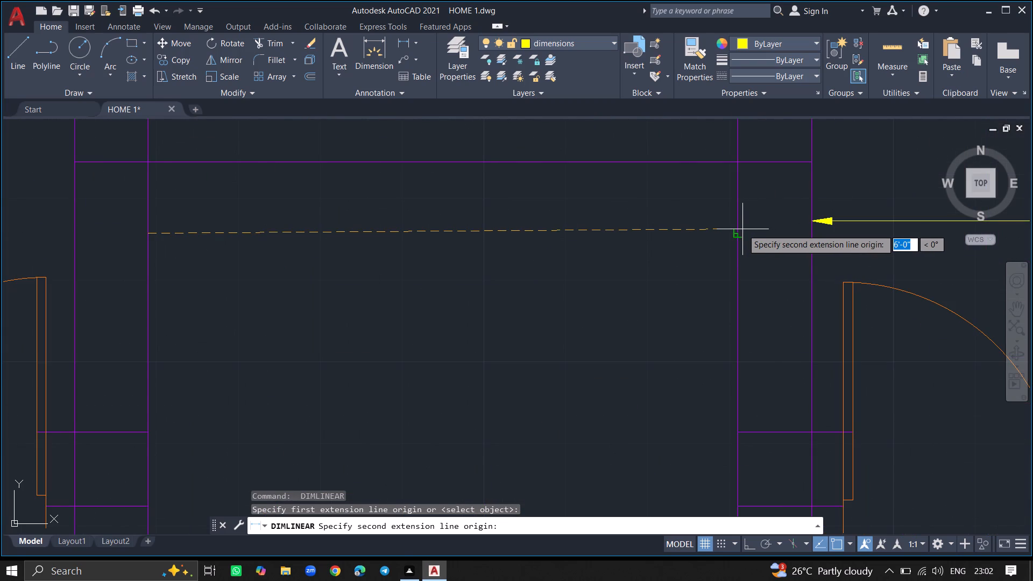
left_click(738, 232)
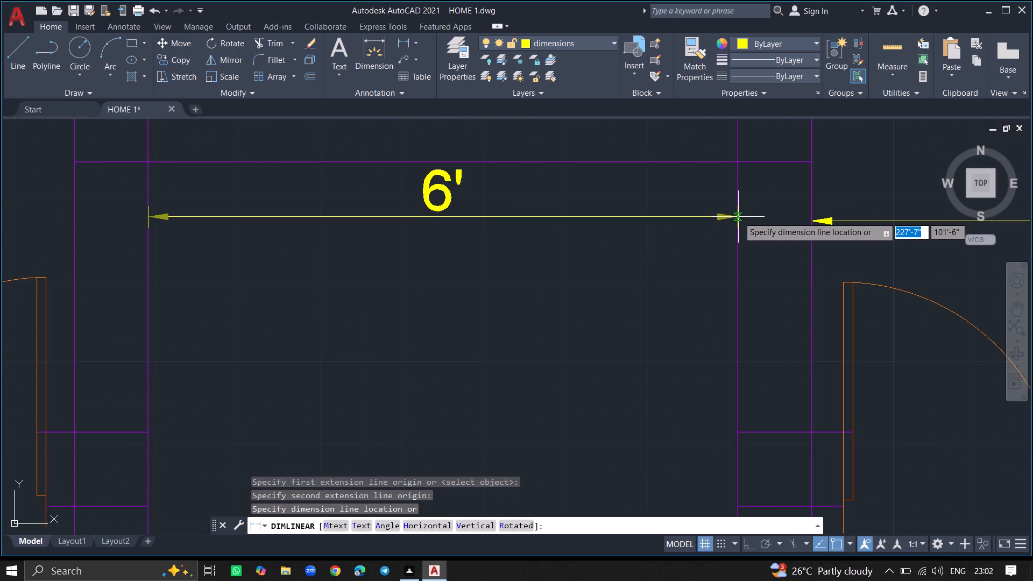
left_click(747, 173)
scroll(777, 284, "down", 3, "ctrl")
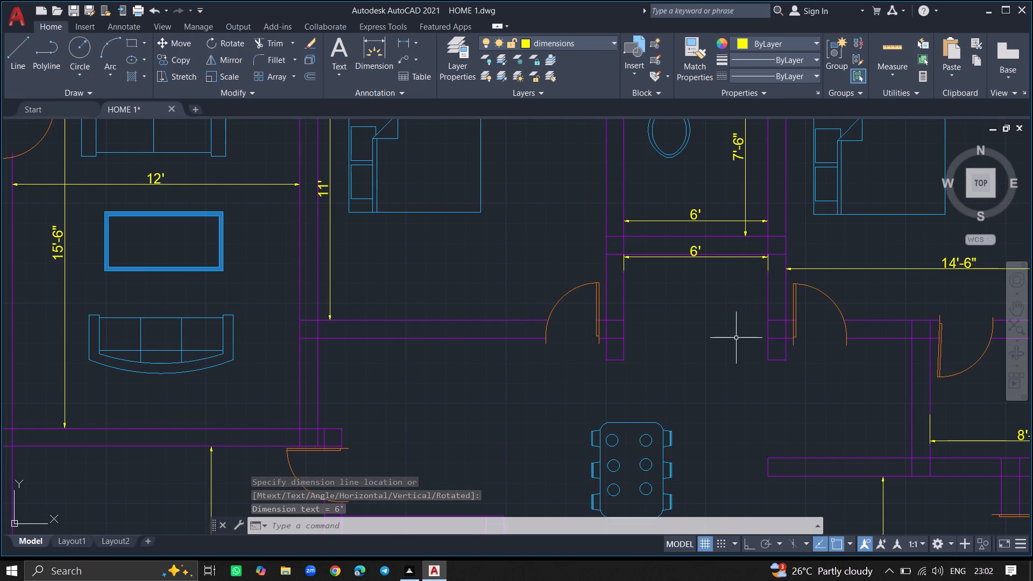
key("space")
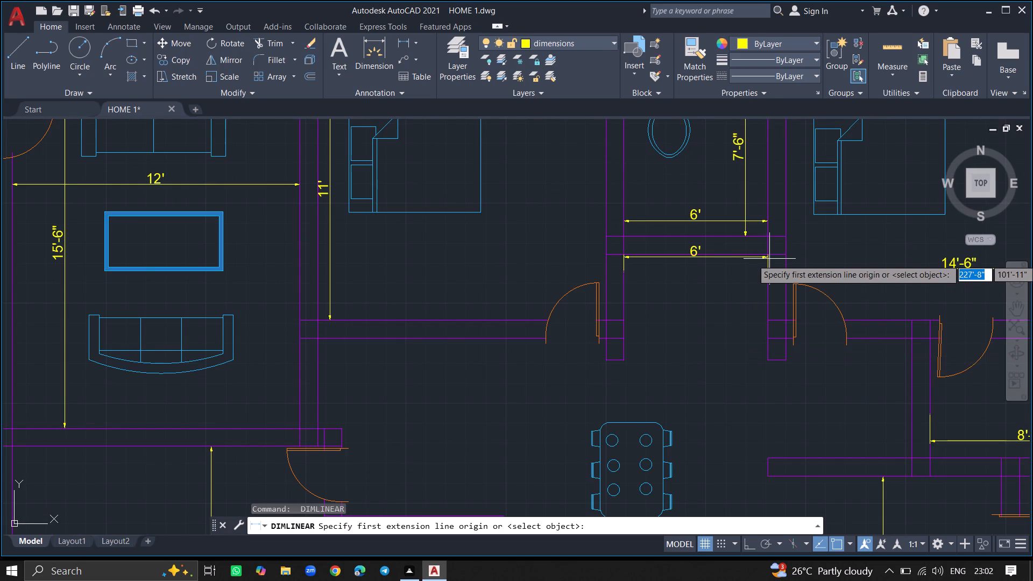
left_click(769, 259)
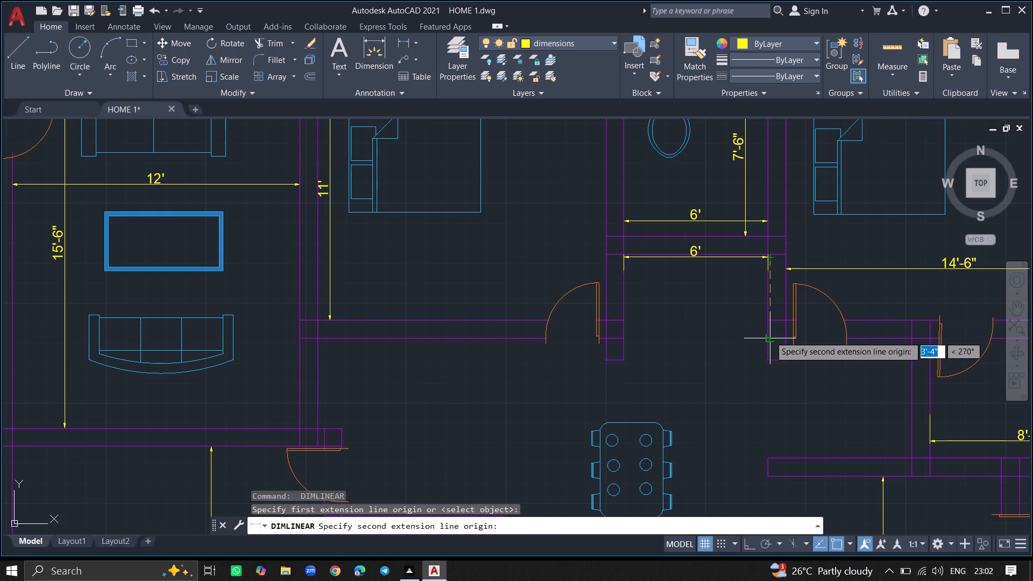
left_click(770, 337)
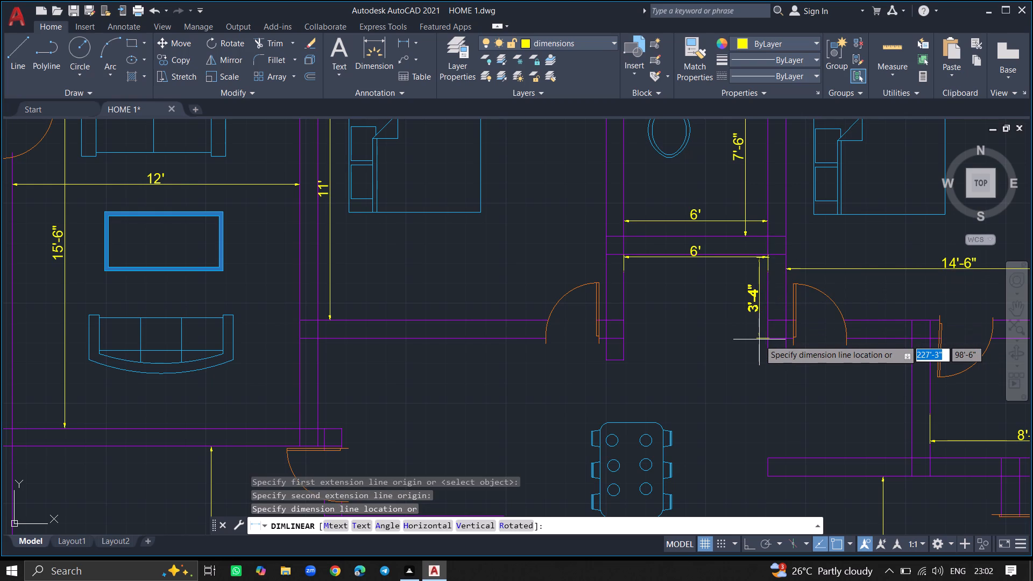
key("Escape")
Add a vertical linear dimension for the passage below the upper bathroom, from its top dimension line to the right wall's lower end, placed inside the passage.
key("space")
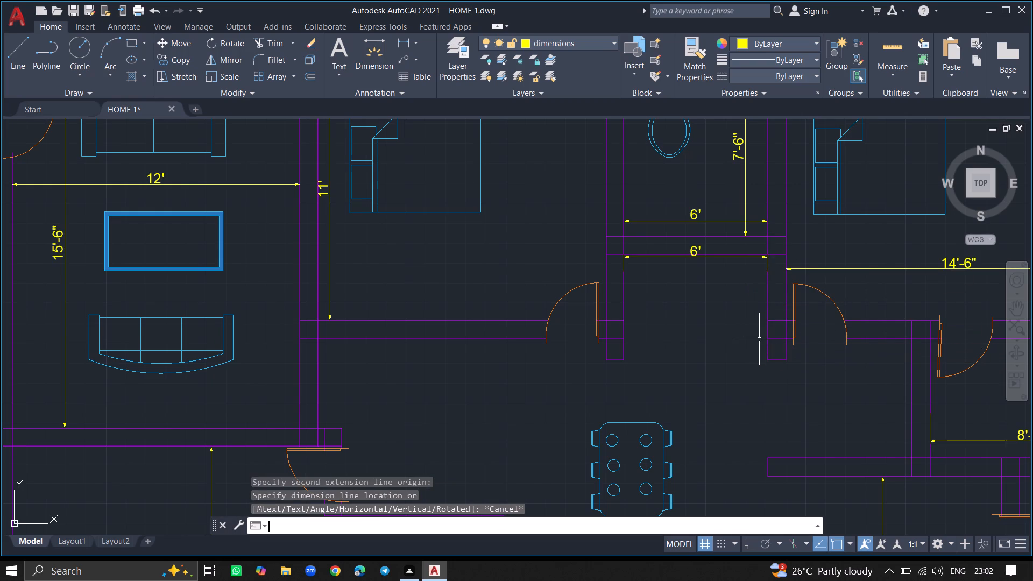
left_click(769, 257)
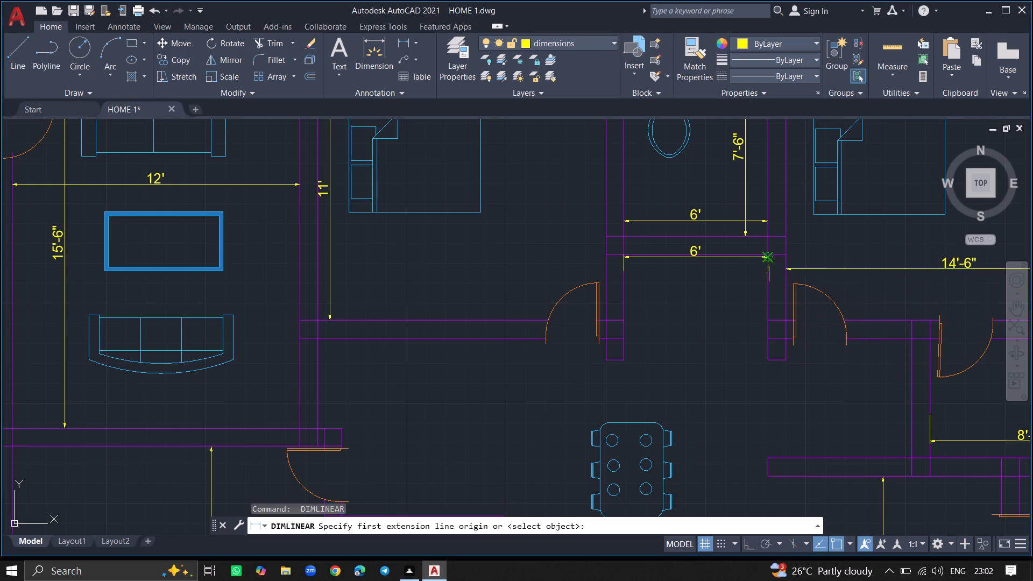
left_click(771, 363)
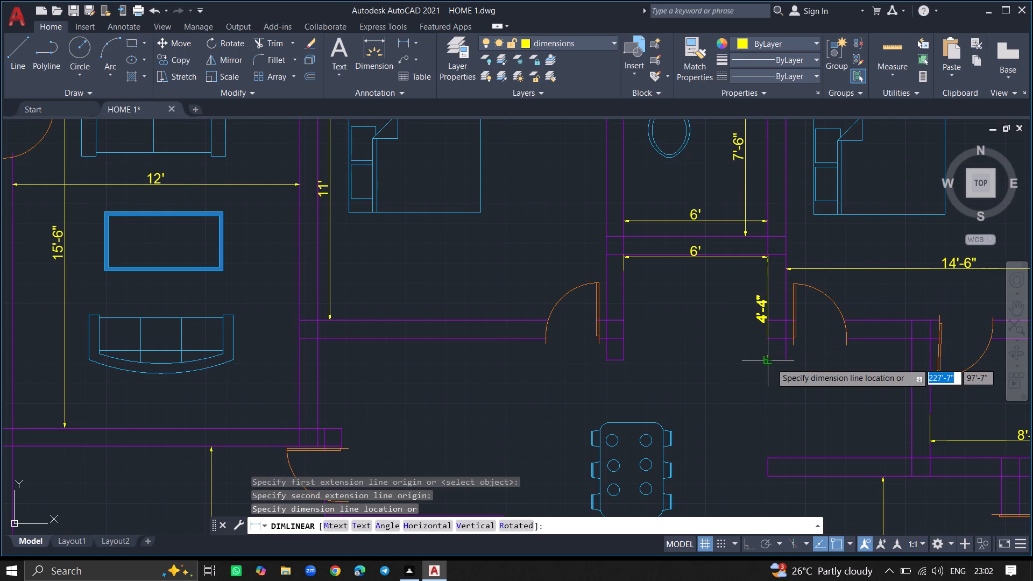
left_click(739, 376)
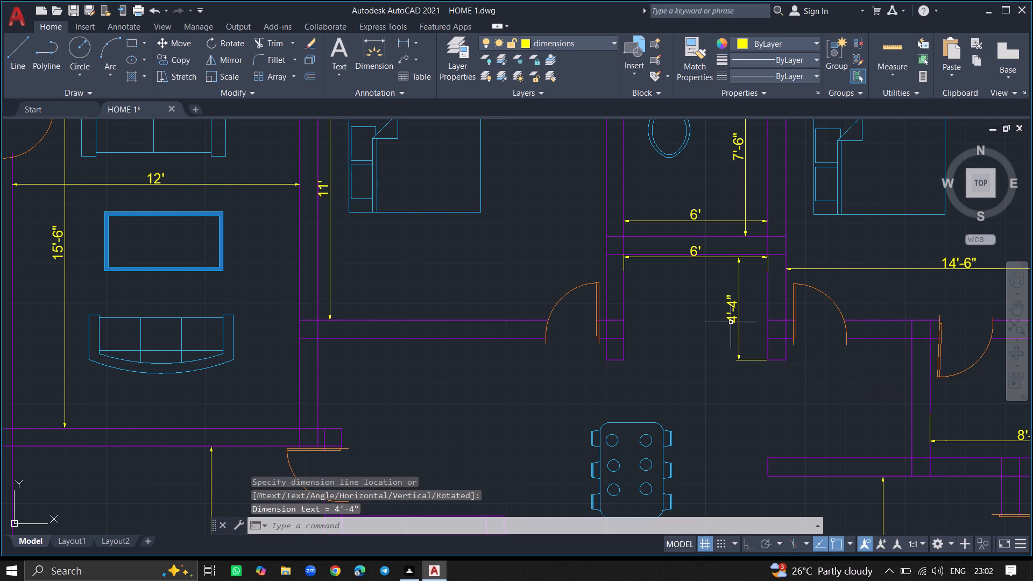
Scale down the two-seat sofa in the upper-left room about its backrest midpoint, picking the scale factor at the window above it.
scroll(730, 322, "down", 3, "ctrl")
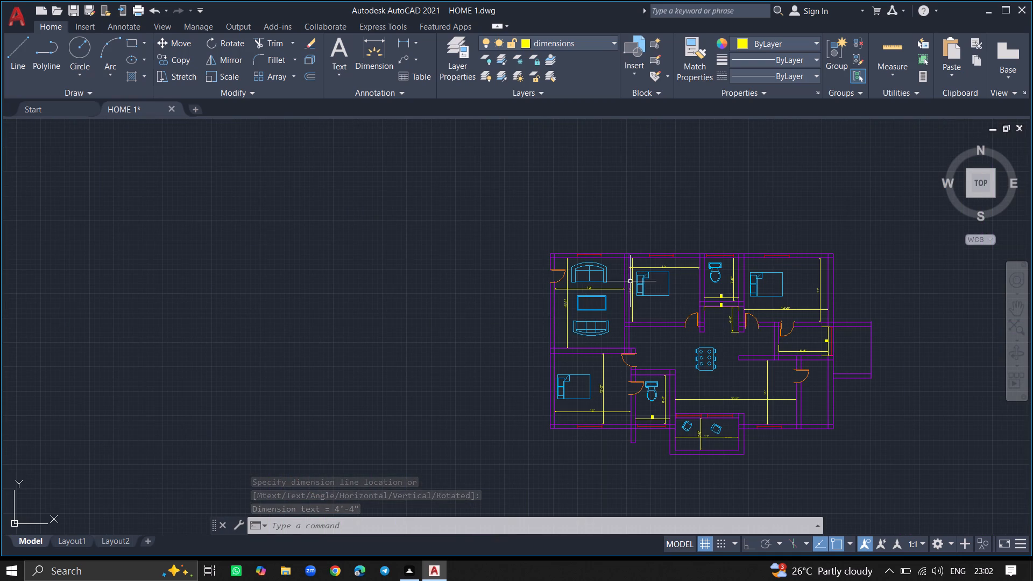
scroll(583, 266, "up", 2, "ctrl")
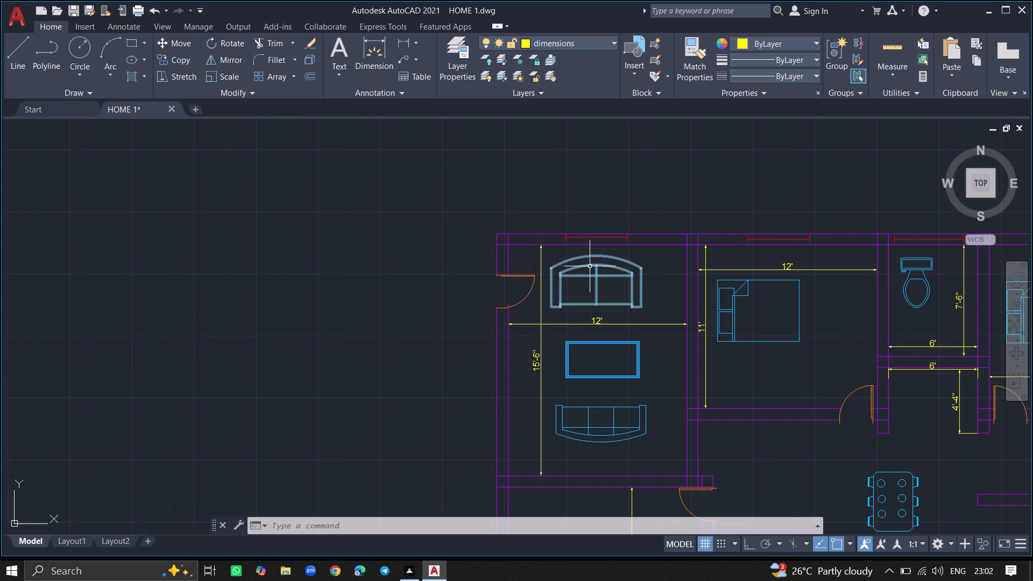
left_click(590, 267)
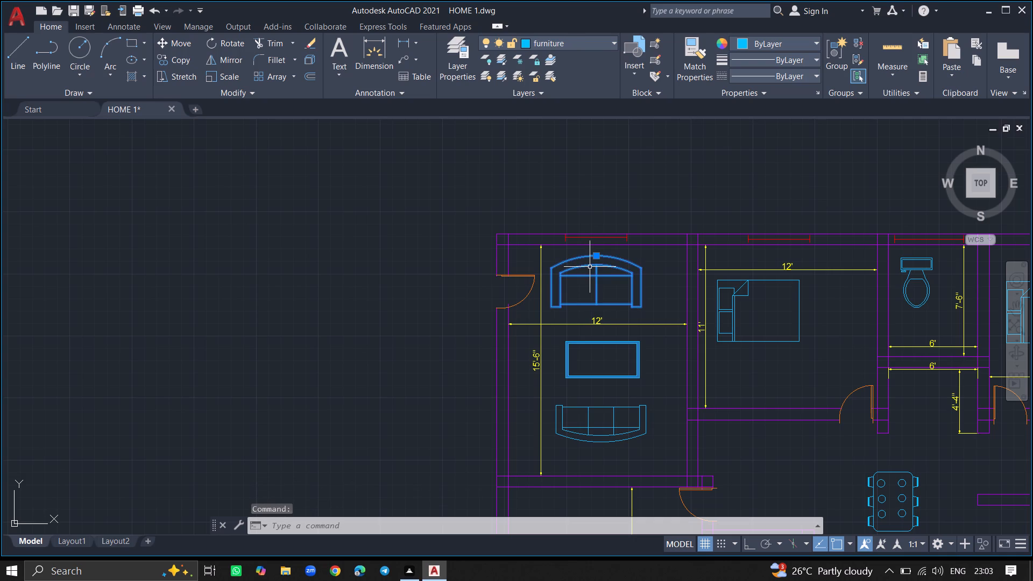
type("SC")
key("Return")
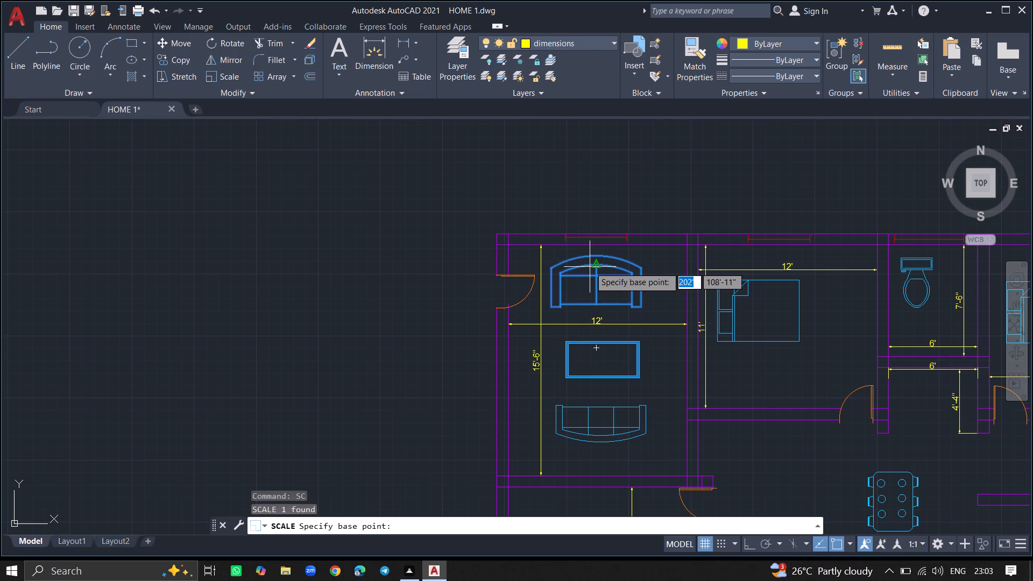
left_click(590, 267)
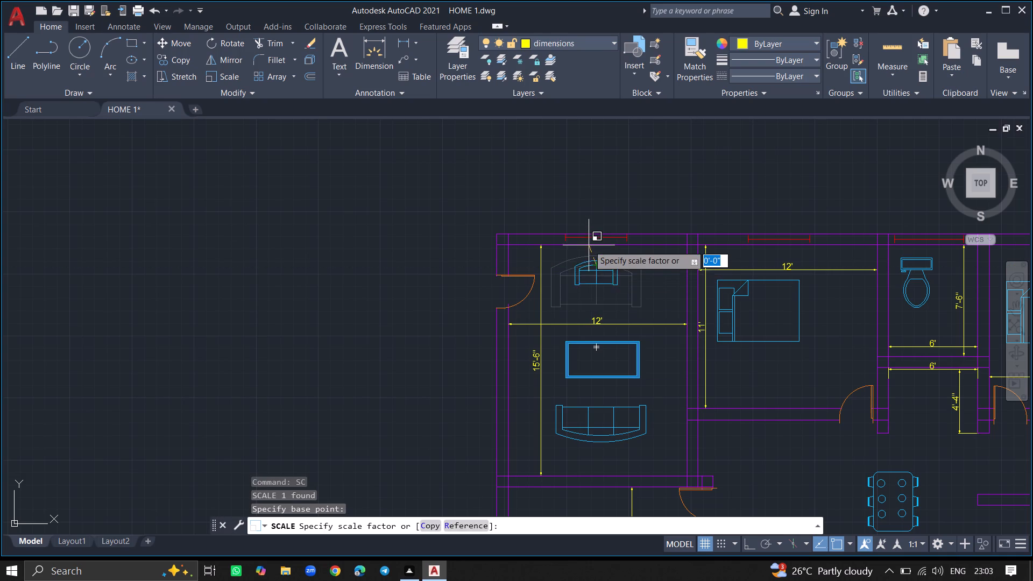
left_click(590, 237)
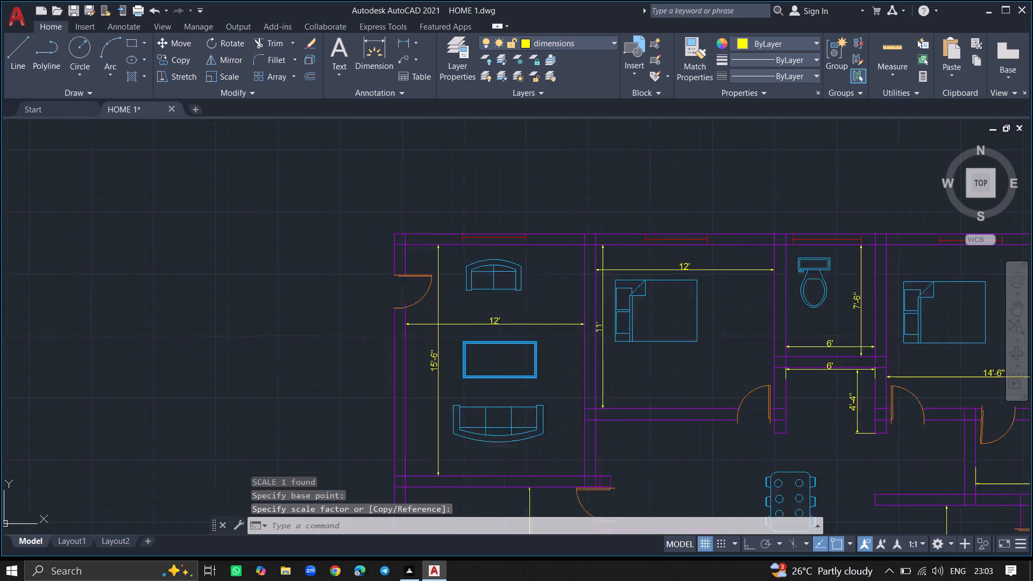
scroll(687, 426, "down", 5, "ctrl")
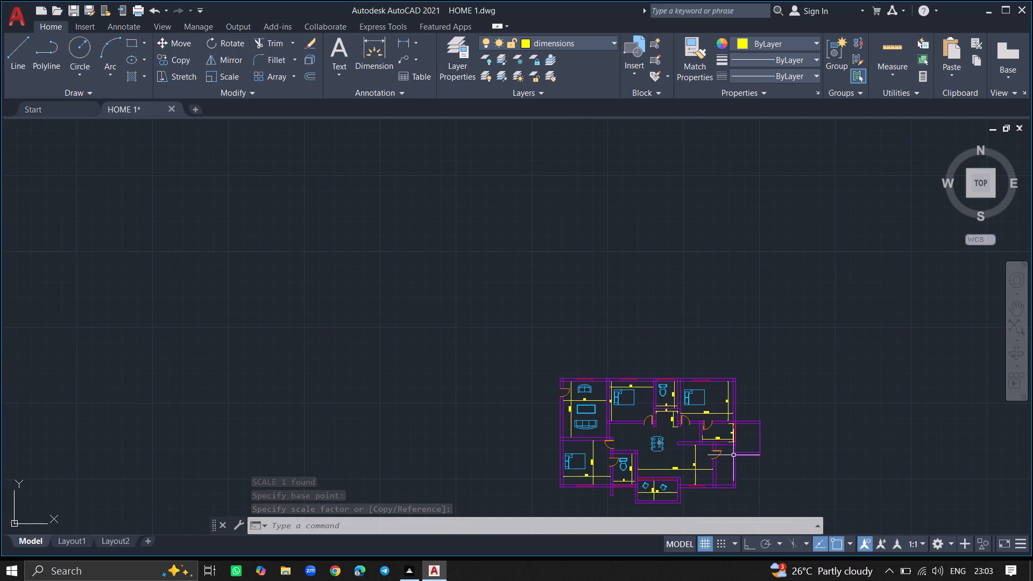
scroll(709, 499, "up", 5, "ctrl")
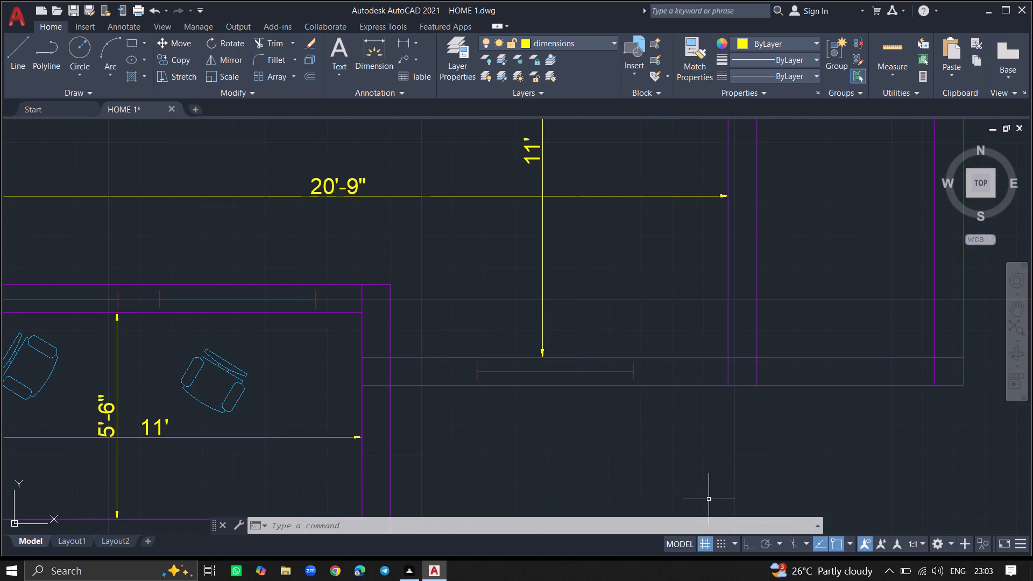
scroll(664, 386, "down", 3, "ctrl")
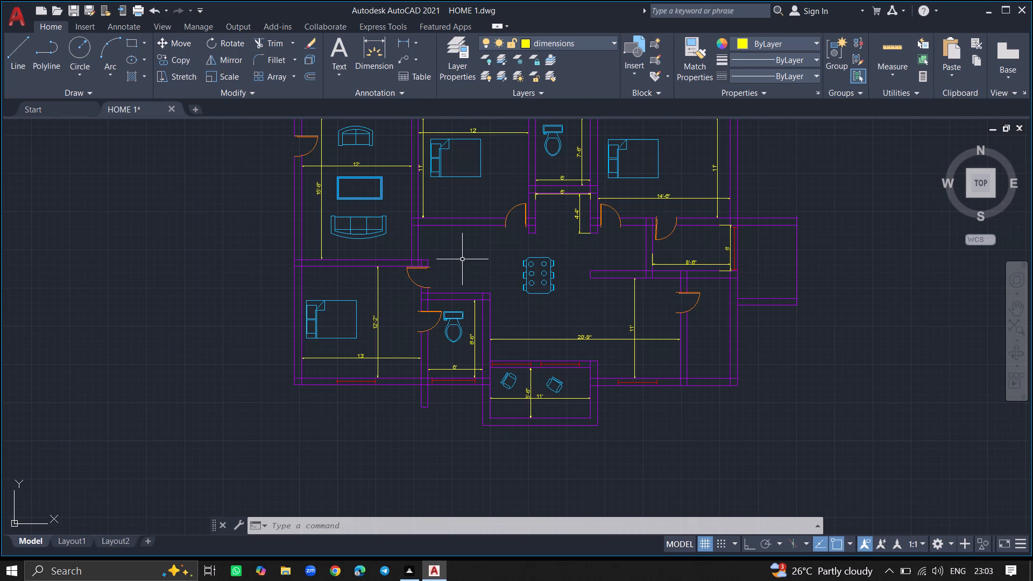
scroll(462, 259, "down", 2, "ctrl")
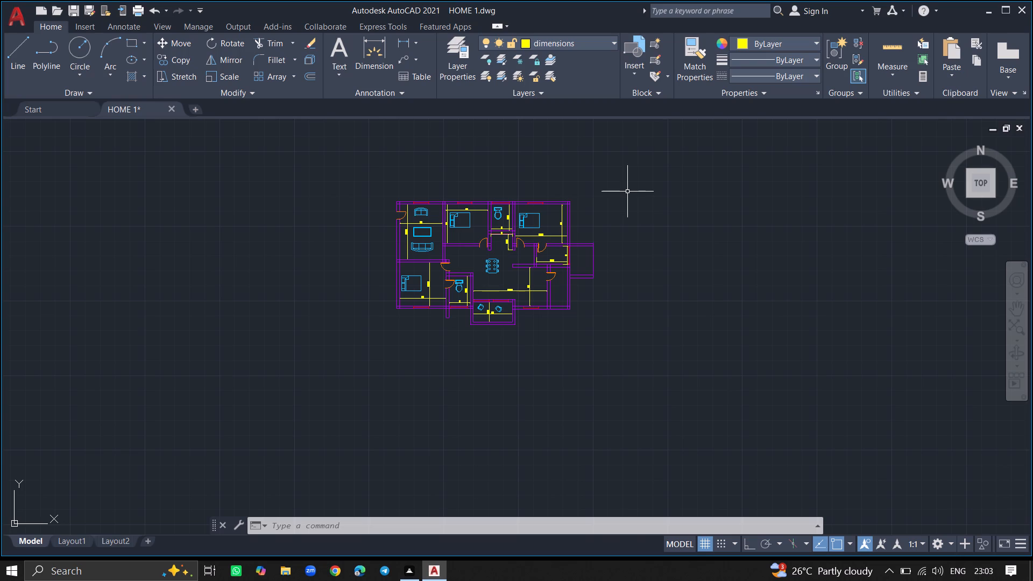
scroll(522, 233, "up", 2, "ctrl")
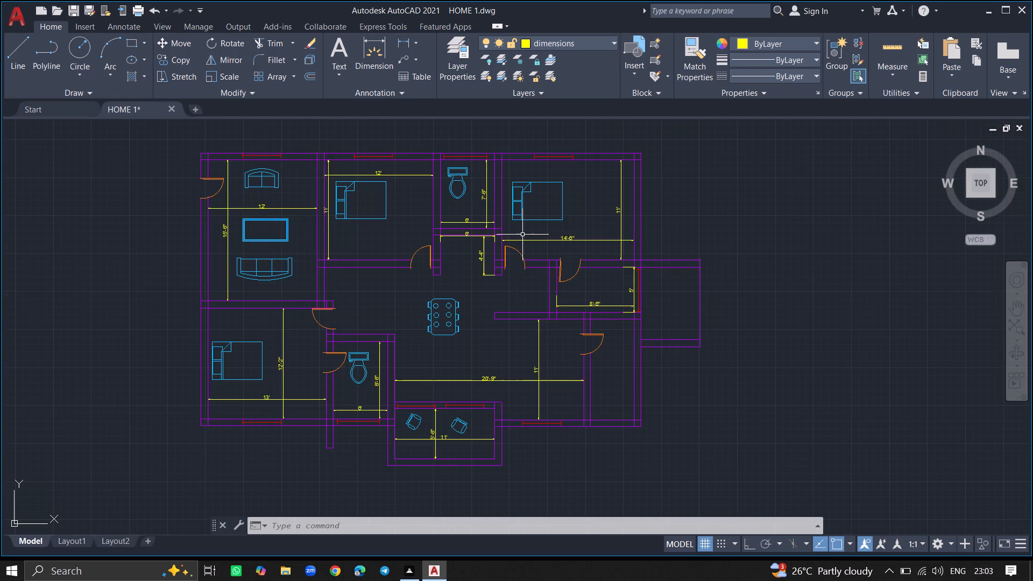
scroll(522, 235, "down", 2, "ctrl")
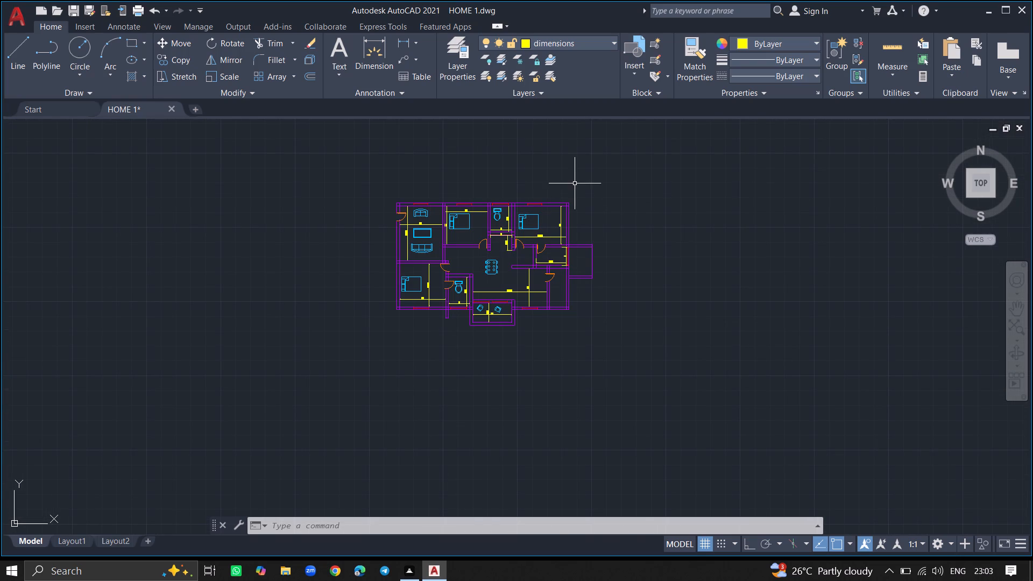
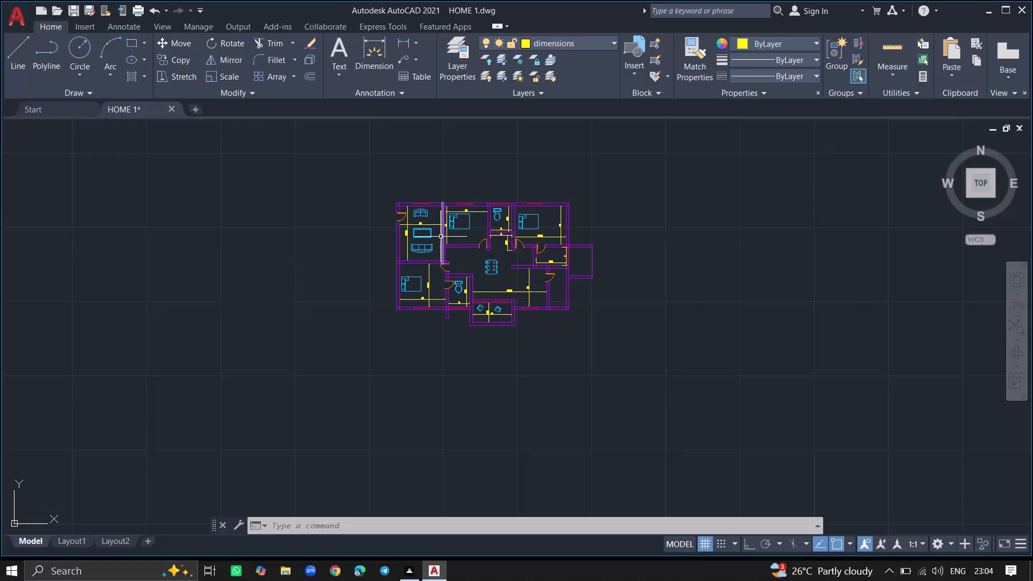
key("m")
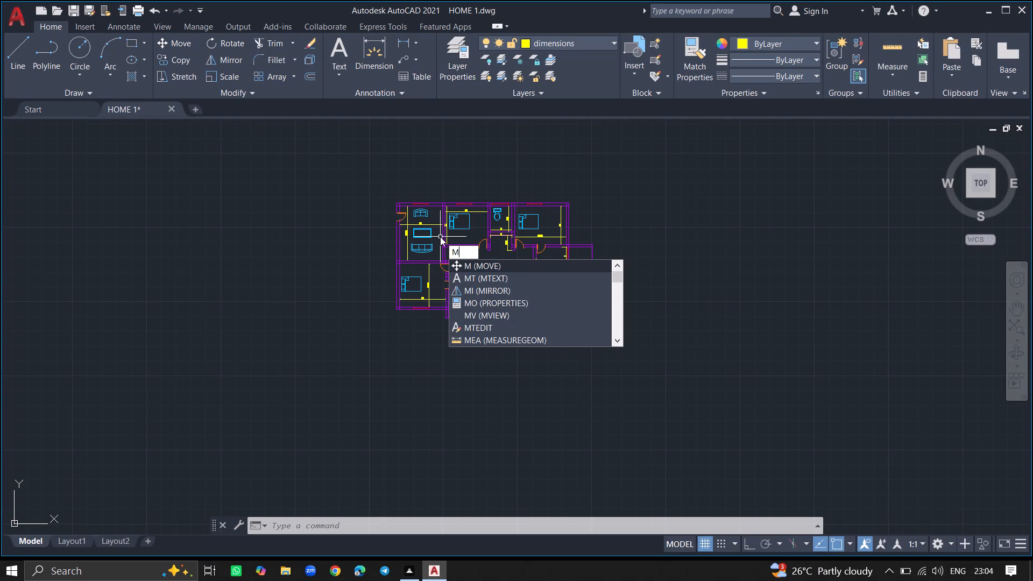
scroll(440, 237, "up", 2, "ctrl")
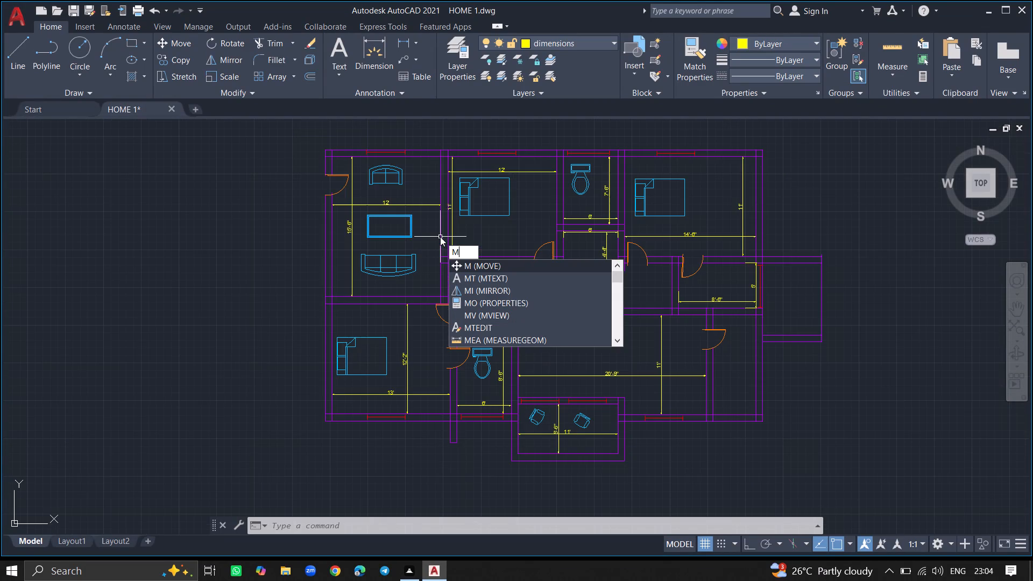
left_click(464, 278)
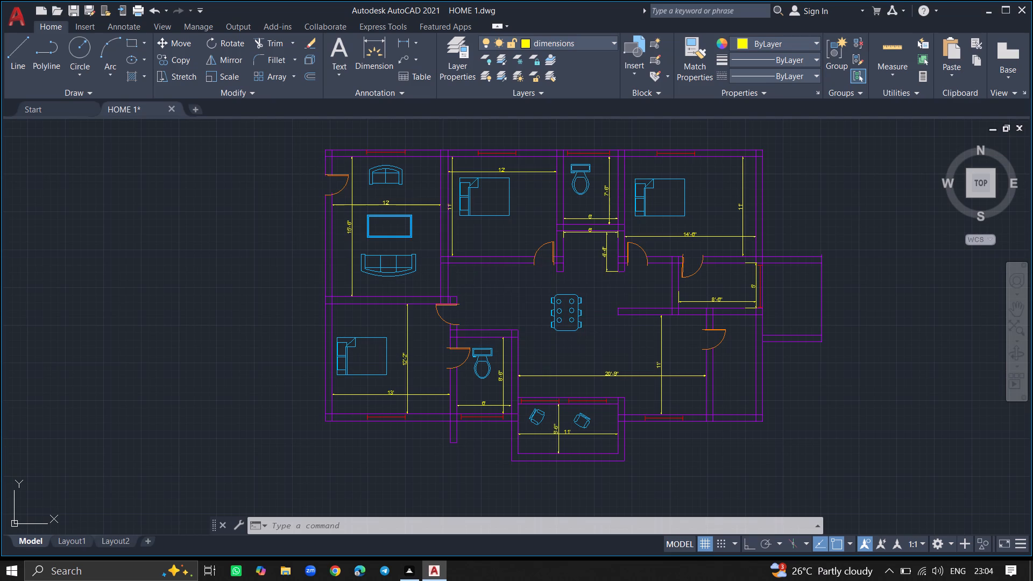
Make the text layer the current layer.
left_click(448, 73)
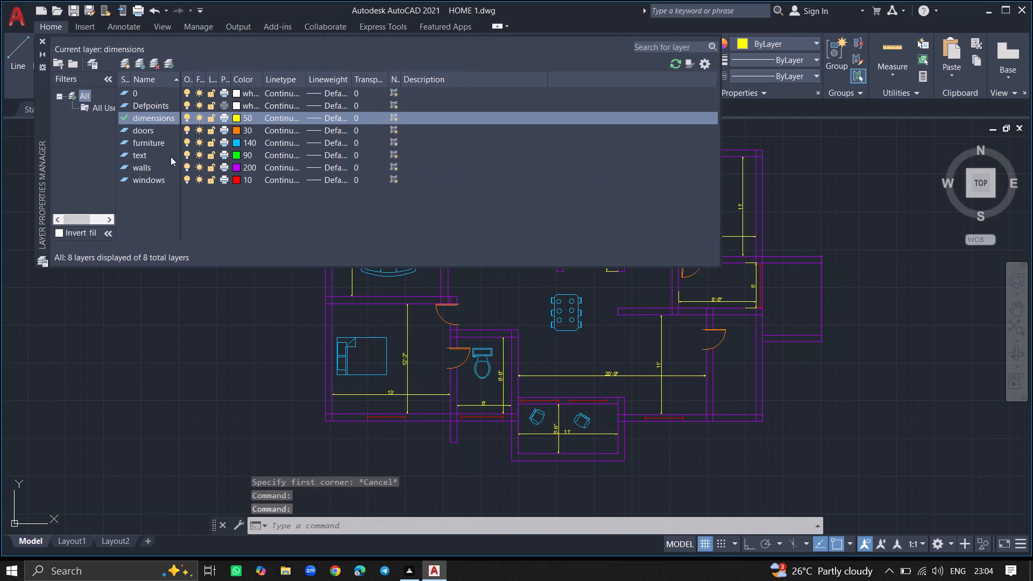
double_click(158, 155)
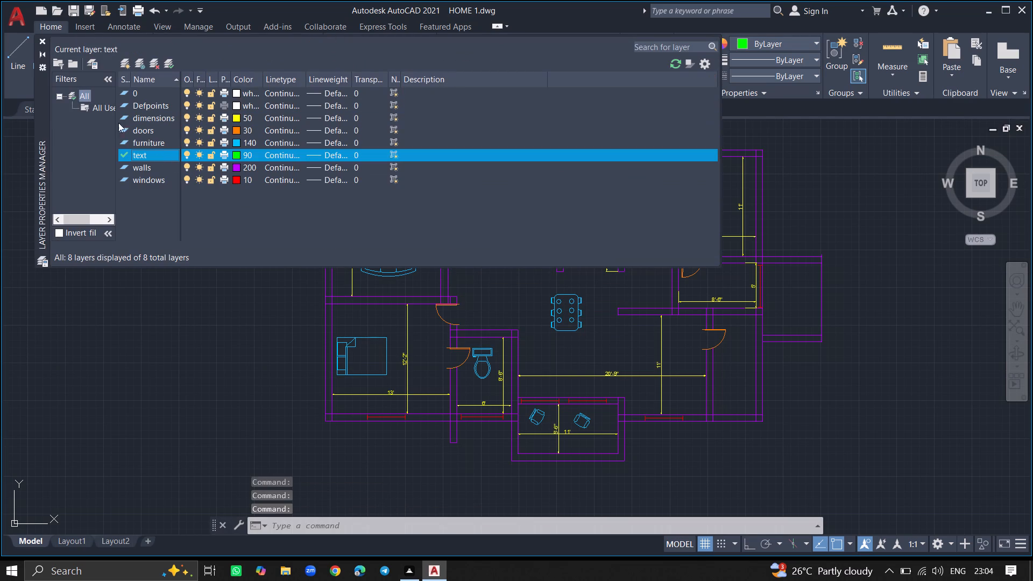
left_click(44, 38)
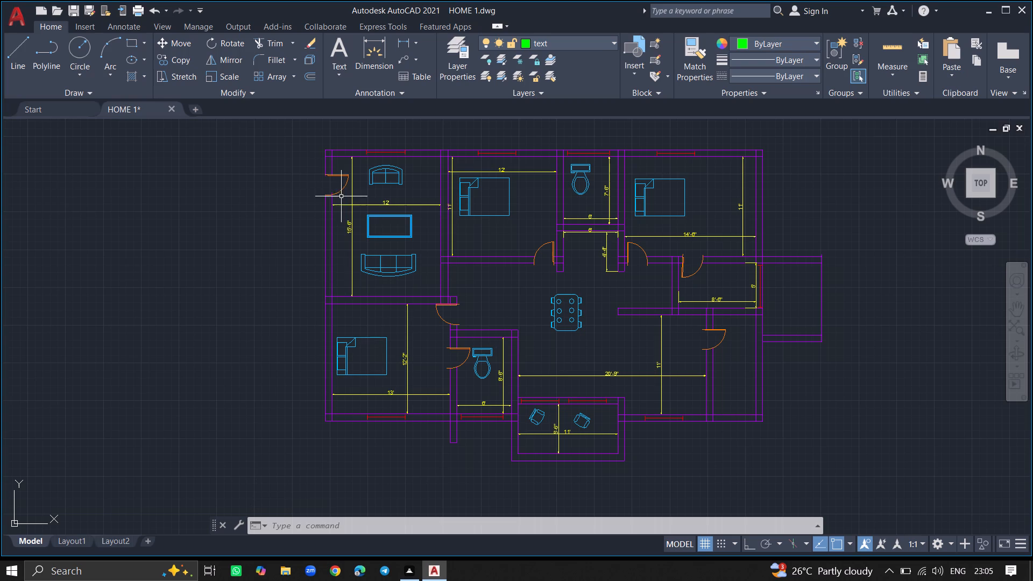
Start a multiline text box, about 3'-9" corner to corner, above the 12' dimension in the upper-left room, below the two-seat sofa.
scroll(360, 190, "up", 5, "ctrl")
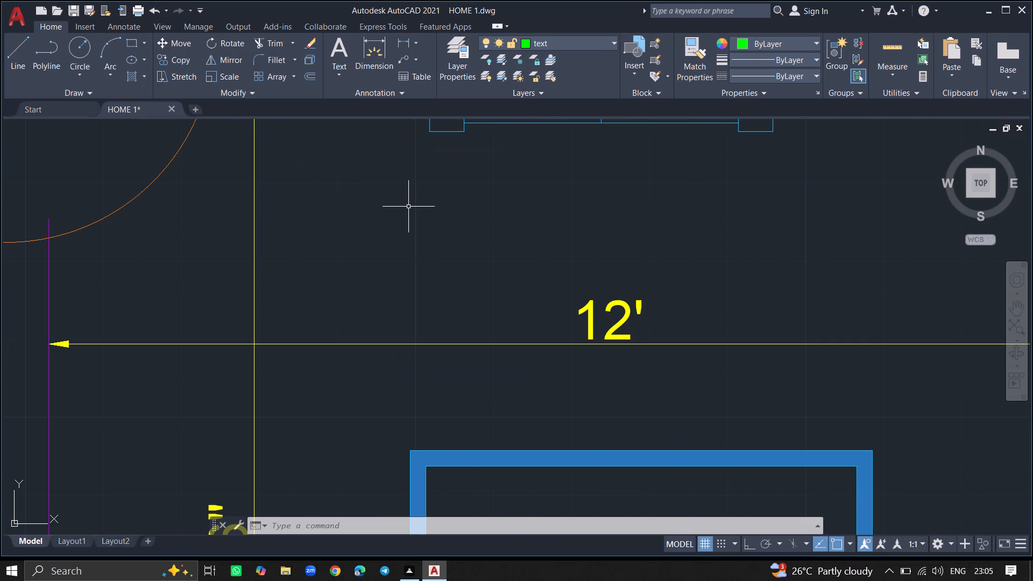
left_click(409, 207)
left_click(593, 238)
key("m")
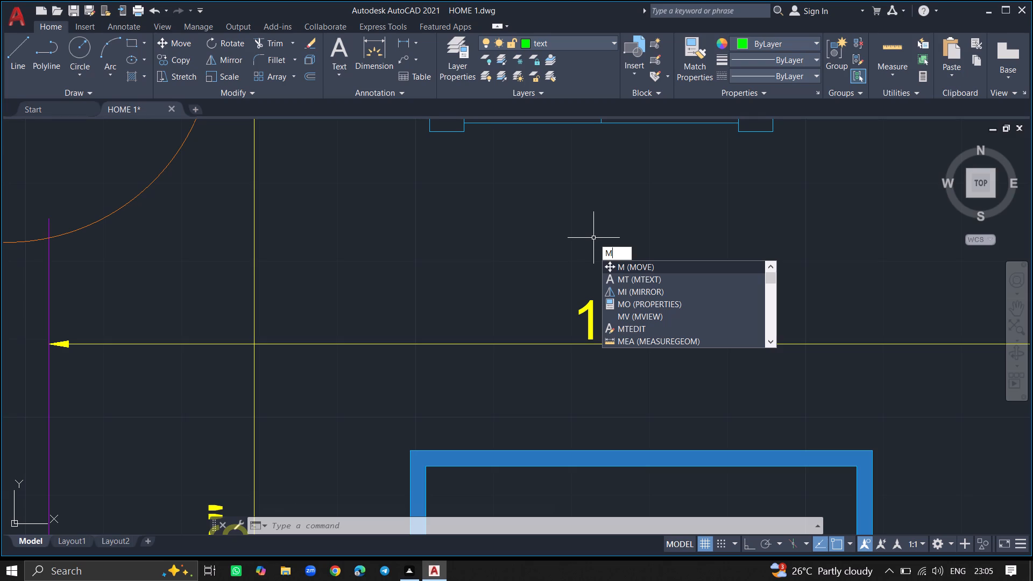
left_click(646, 280)
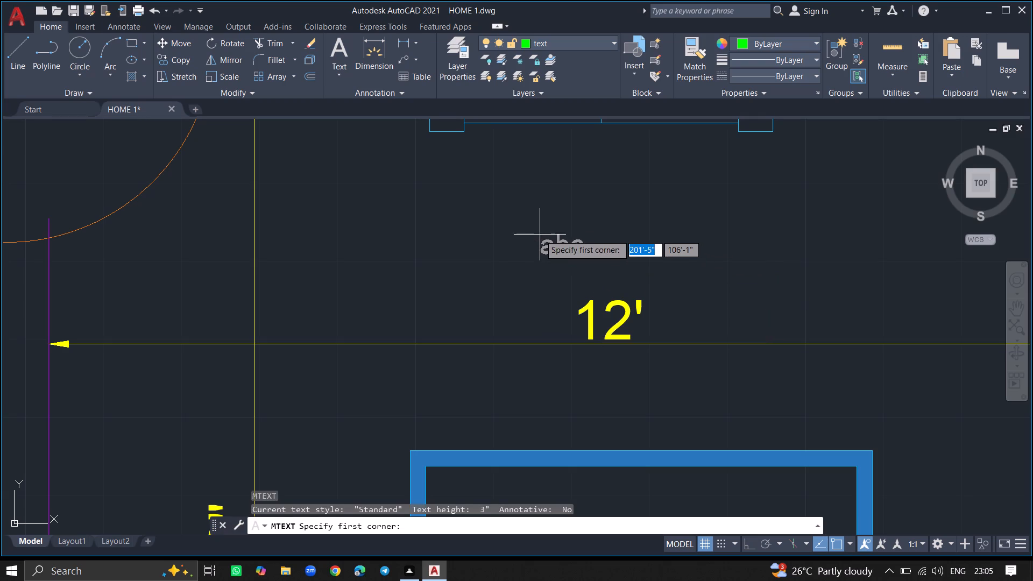
scroll(513, 224, "down", 5, "ctrl")
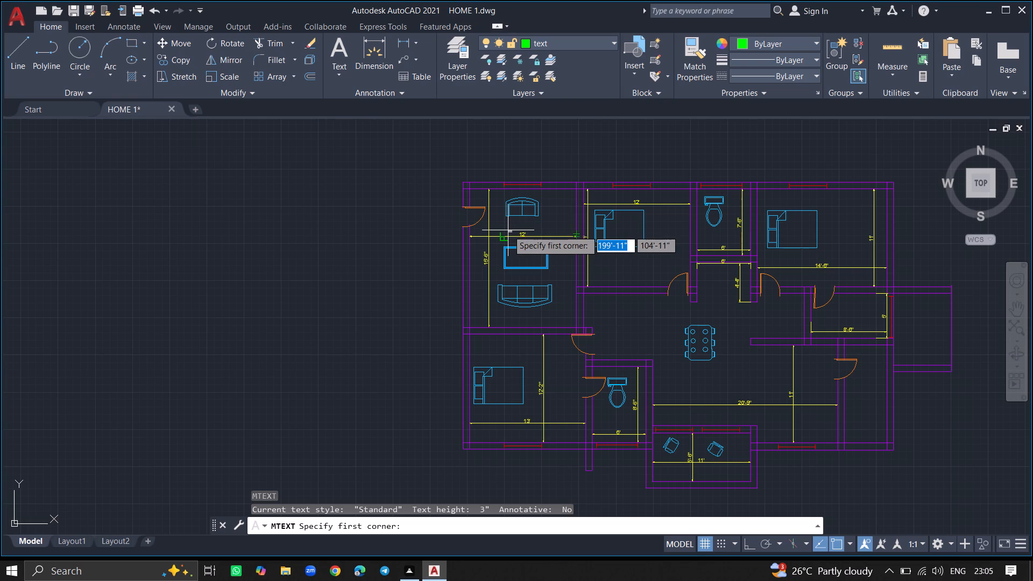
scroll(508, 230, "up", 7, "ctrl")
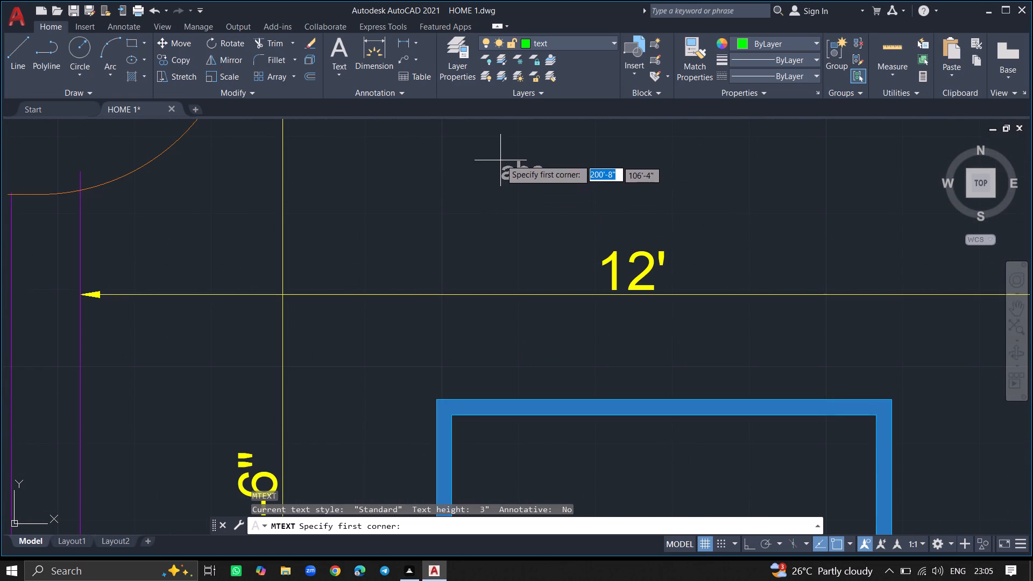
left_click(497, 139)
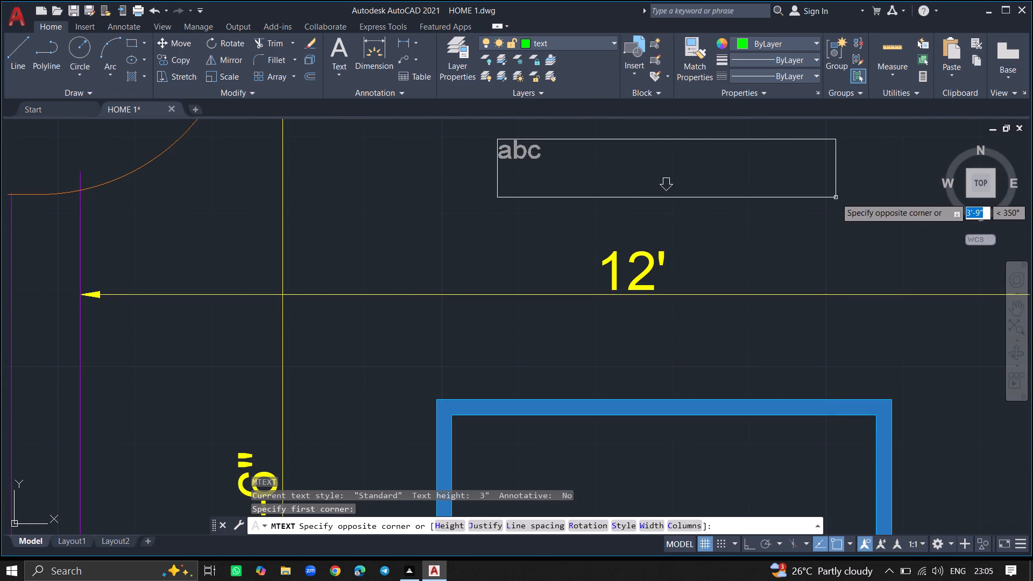
left_click(836, 197)
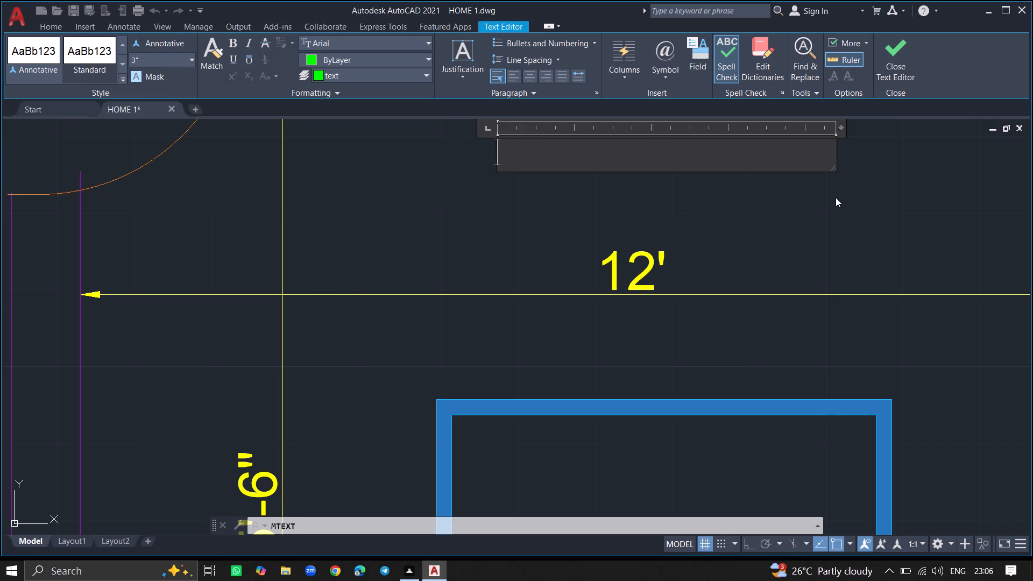
Enter the room label DRAWING with 12' X 15' 6" on its second line and finish the text.
type("DR")
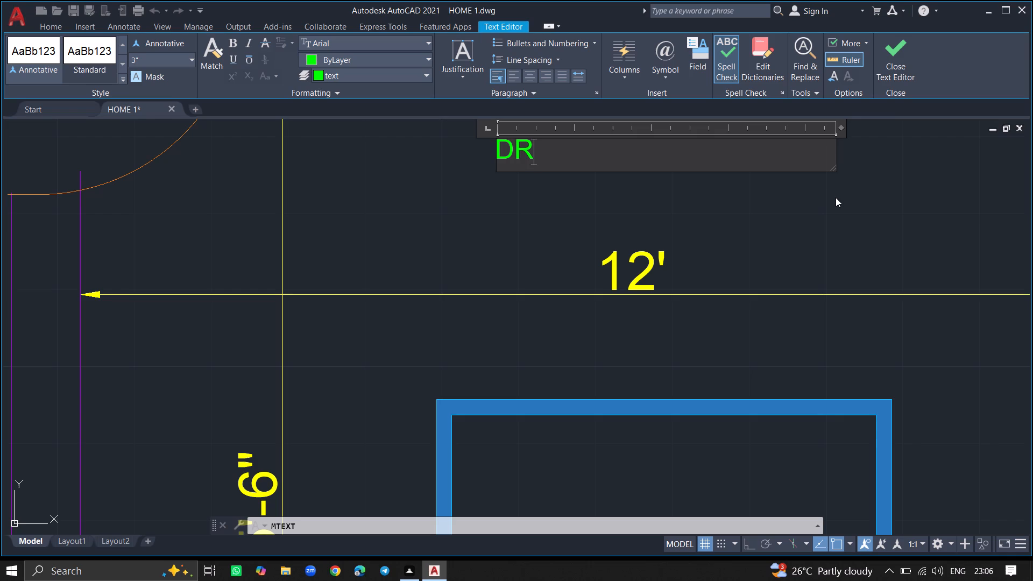
type("AW")
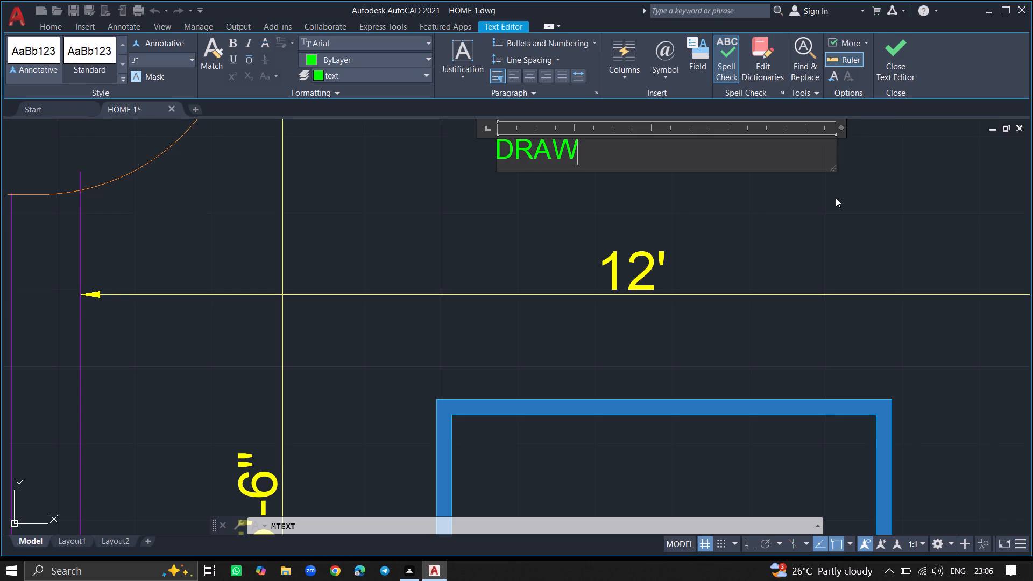
type("ING")
key("space")
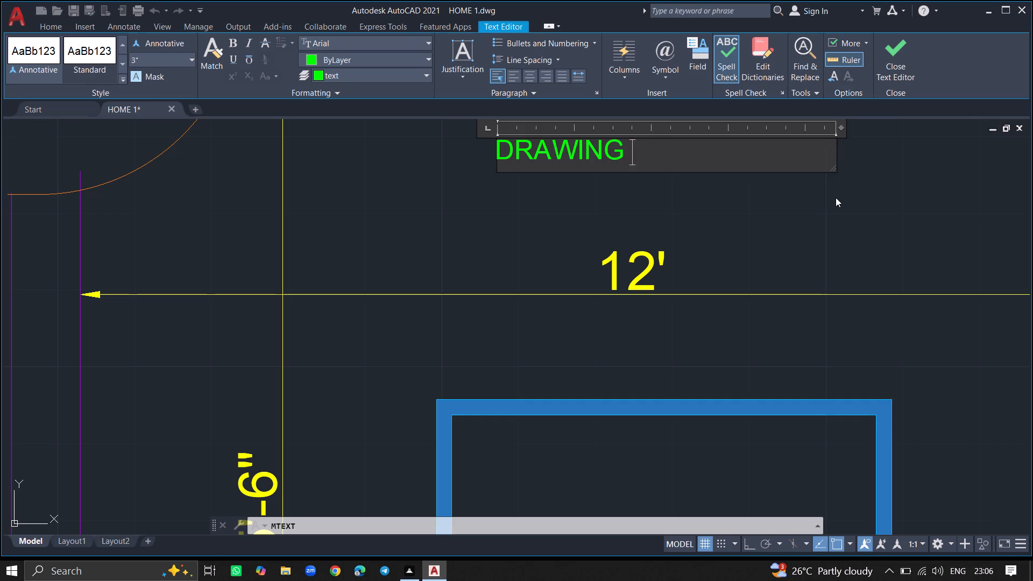
key("Return")
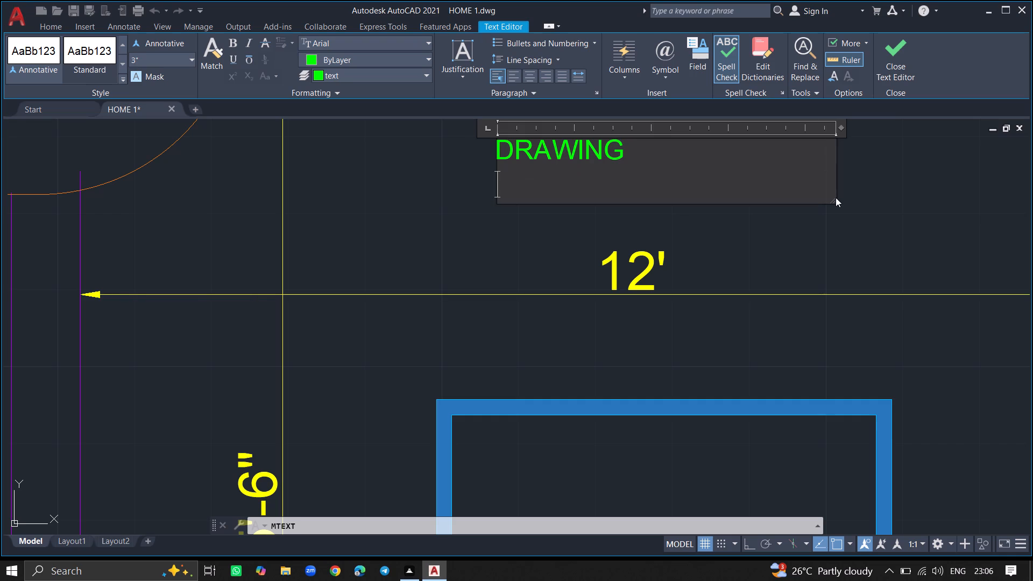
type("12")
type("' X")
key("space")
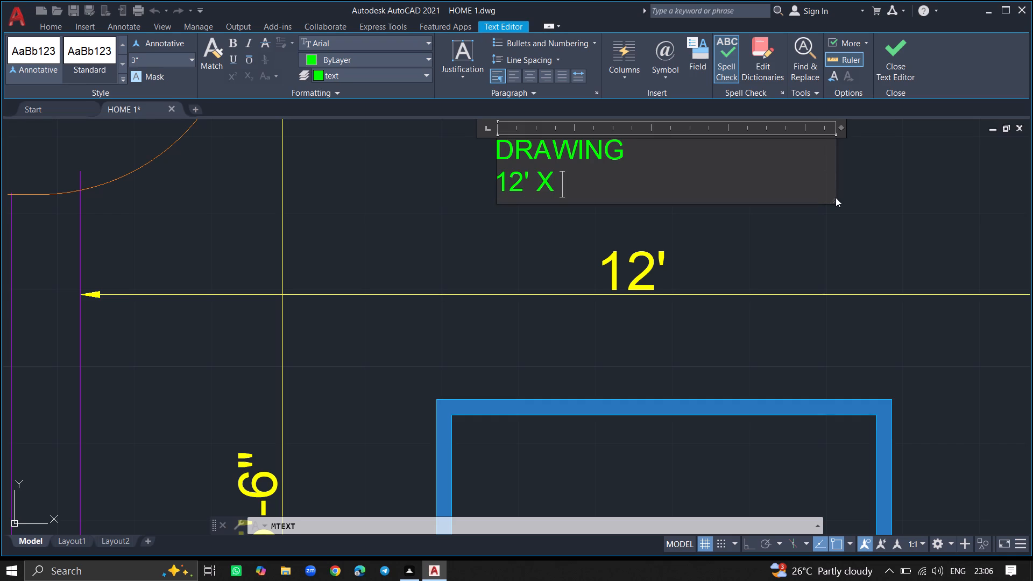
key("1")
key("5")
type("' 6")
key("shift+quotedbl")
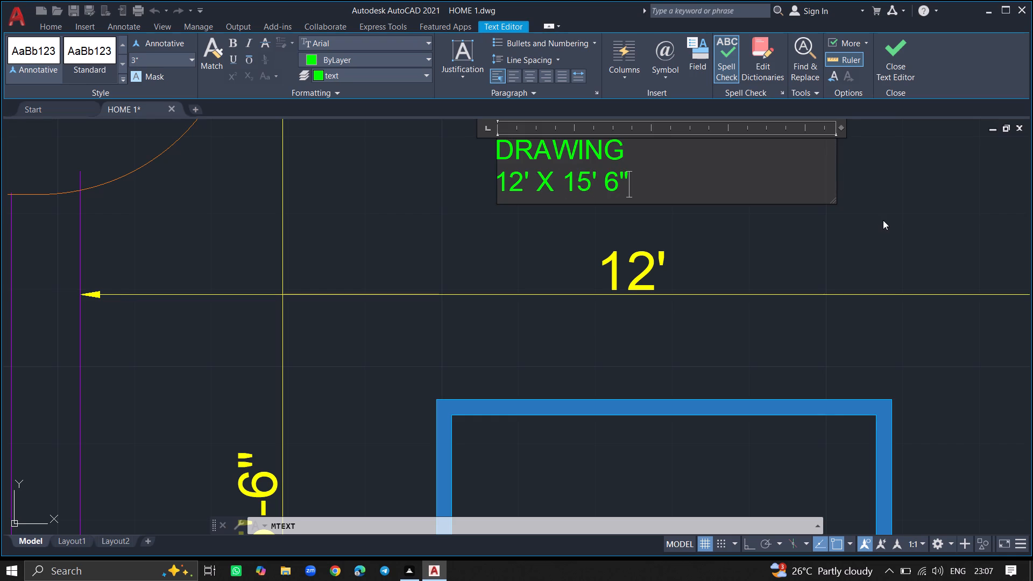
left_click(883, 220)
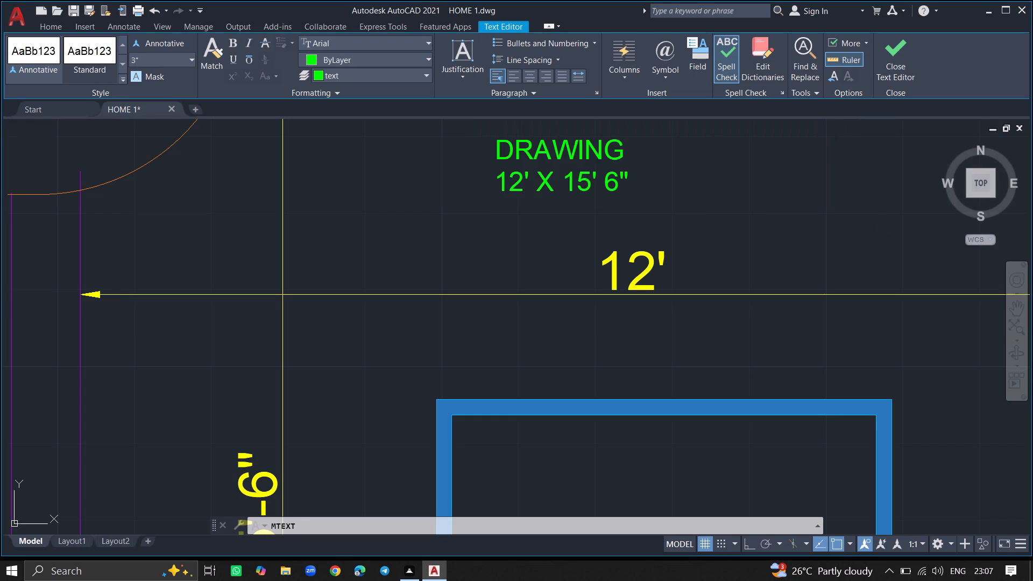
Move the two-seat sofa in the upper-left room up about 8" toward the window wall, away from the room label.
scroll(705, 250, "down", 3, "ctrl")
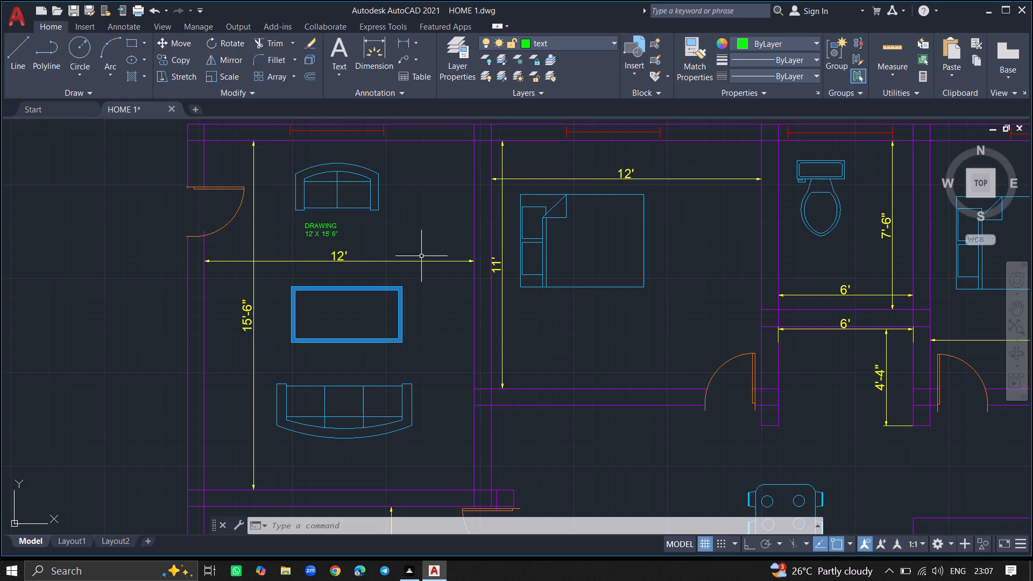
left_click(345, 172)
type("MO")
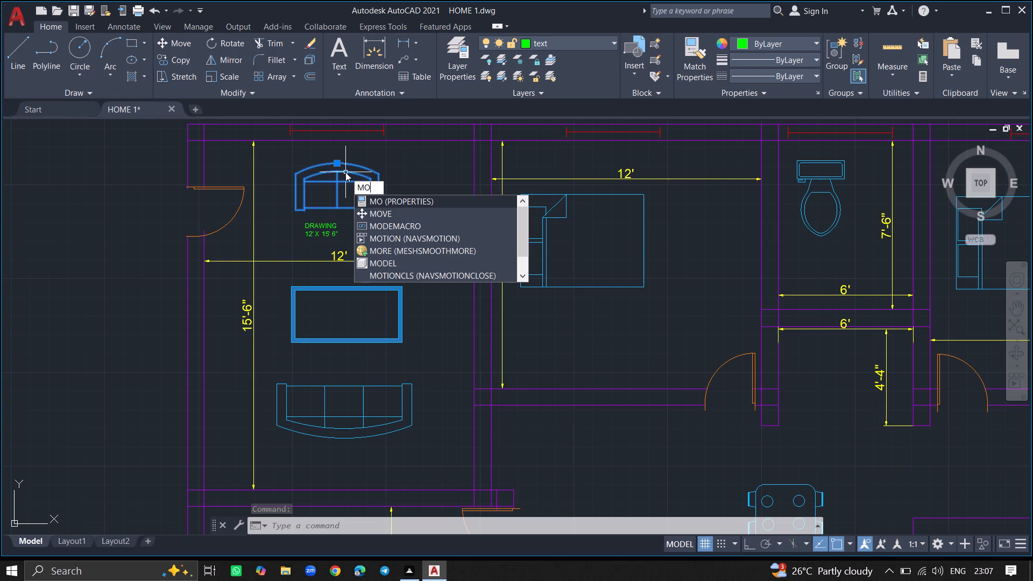
left_click(366, 211)
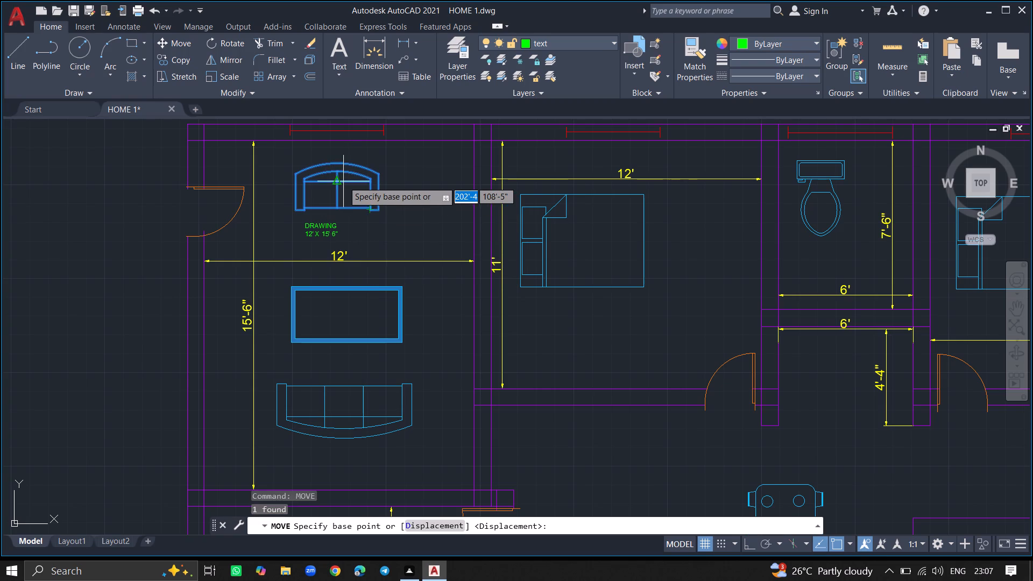
left_click(337, 171)
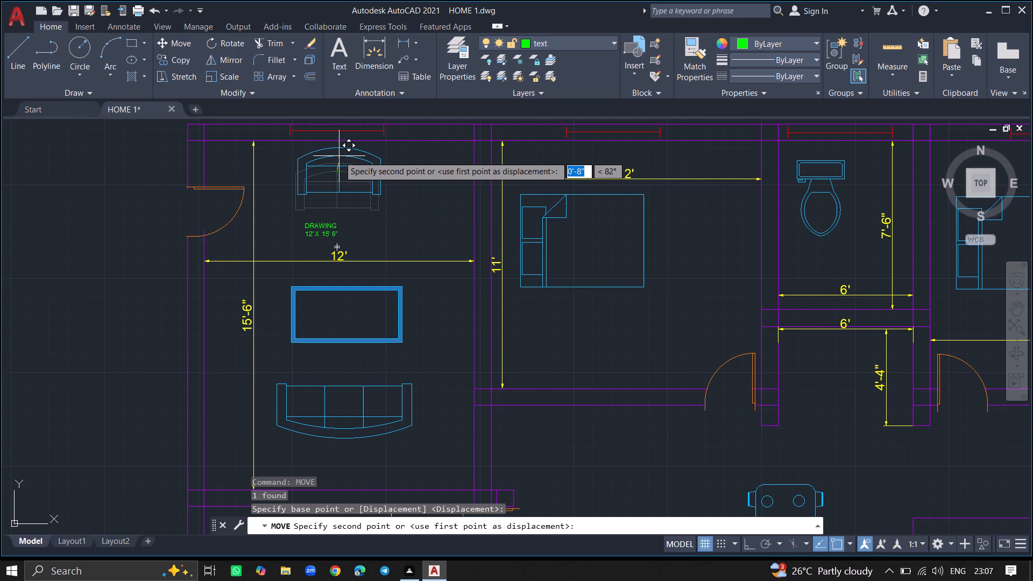
left_click(339, 156)
Move the three-seat sofa in the upper-left room down about 1'-2" toward the room's bottom wall.
scroll(359, 292, "down", 2, "ctrl")
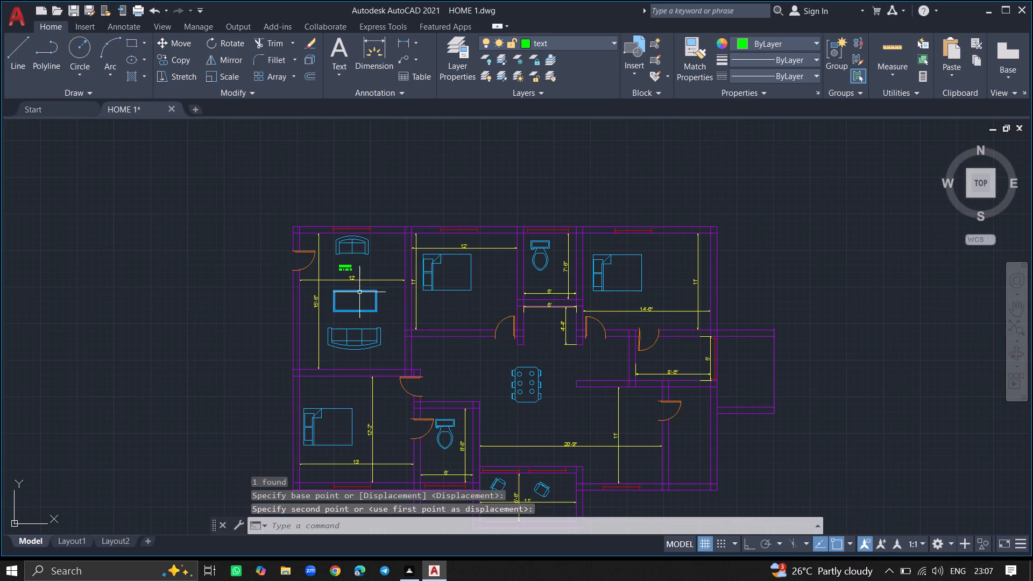
left_click(375, 336)
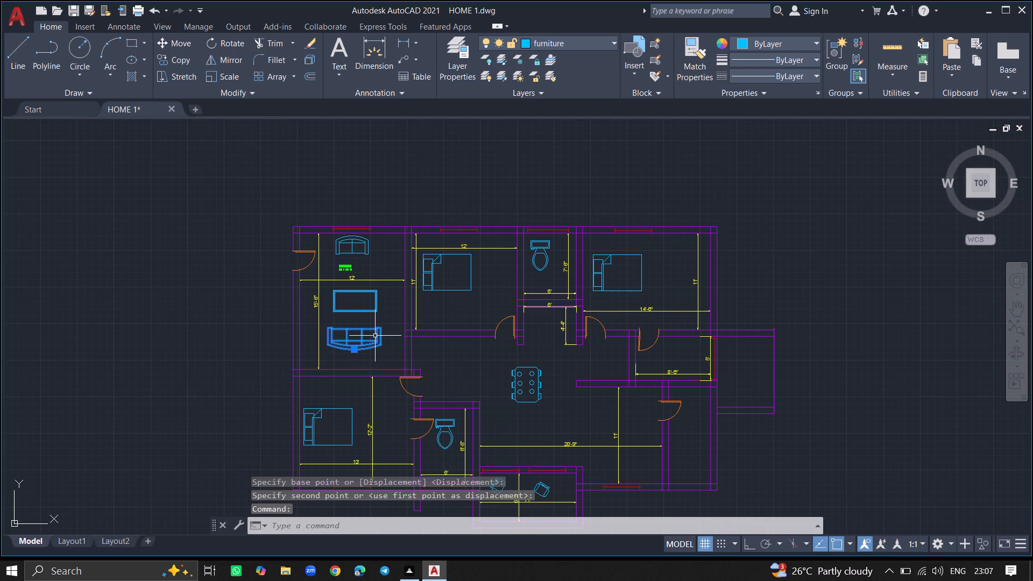
type("MOVE")
key("Return")
left_click(375, 336)
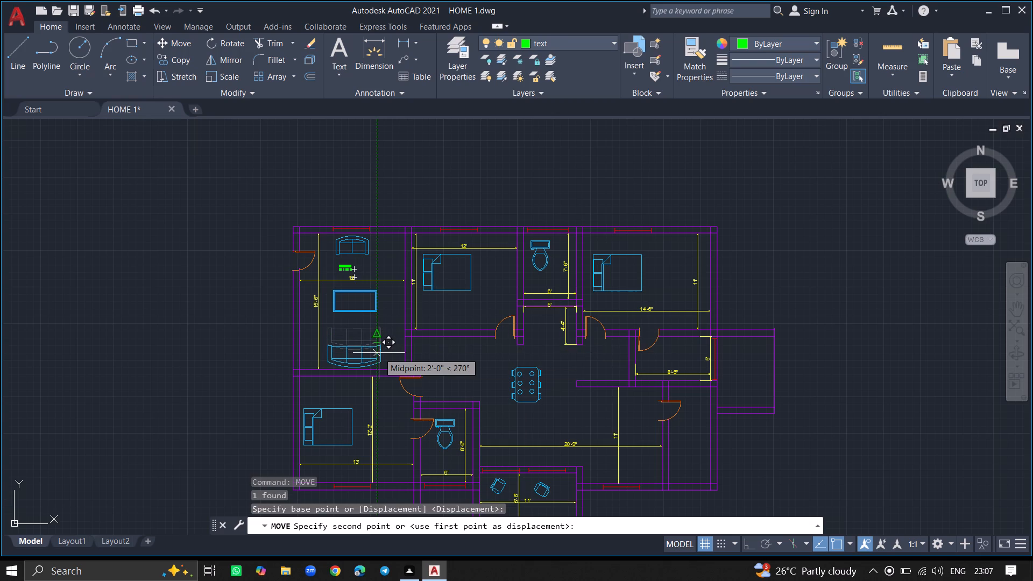
scroll(379, 353, "up", 1, "ctrl")
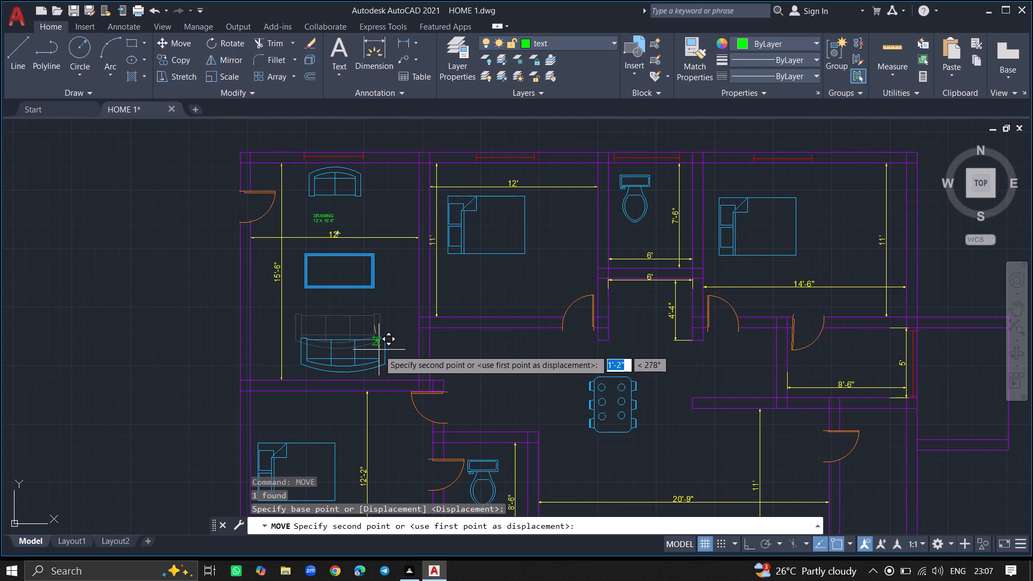
left_click(379, 350)
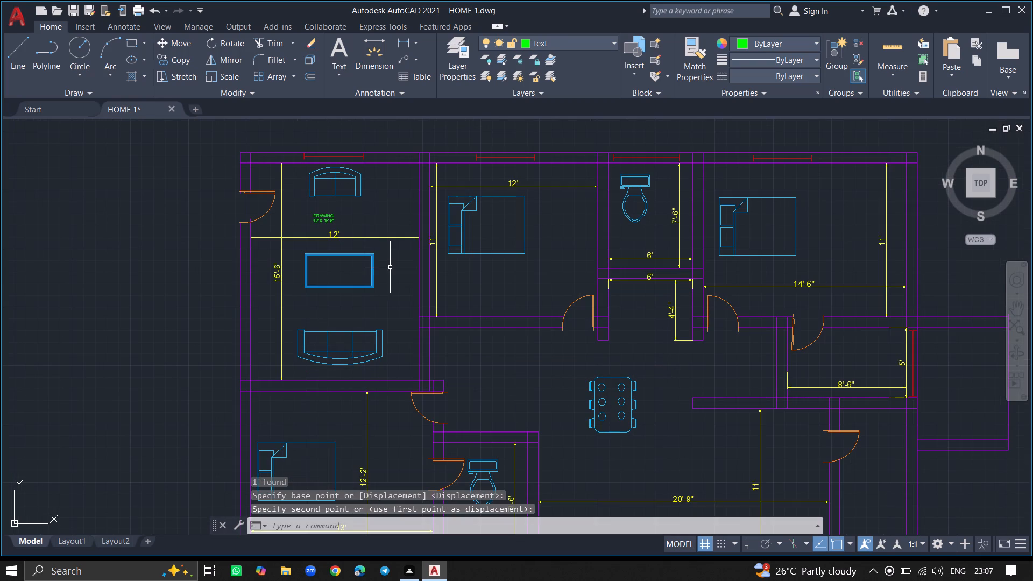
Move the rectangular centre table in the DRAWING room about 1'-8" down and slightly right, toward the three-seat sofa.
left_click(385, 250)
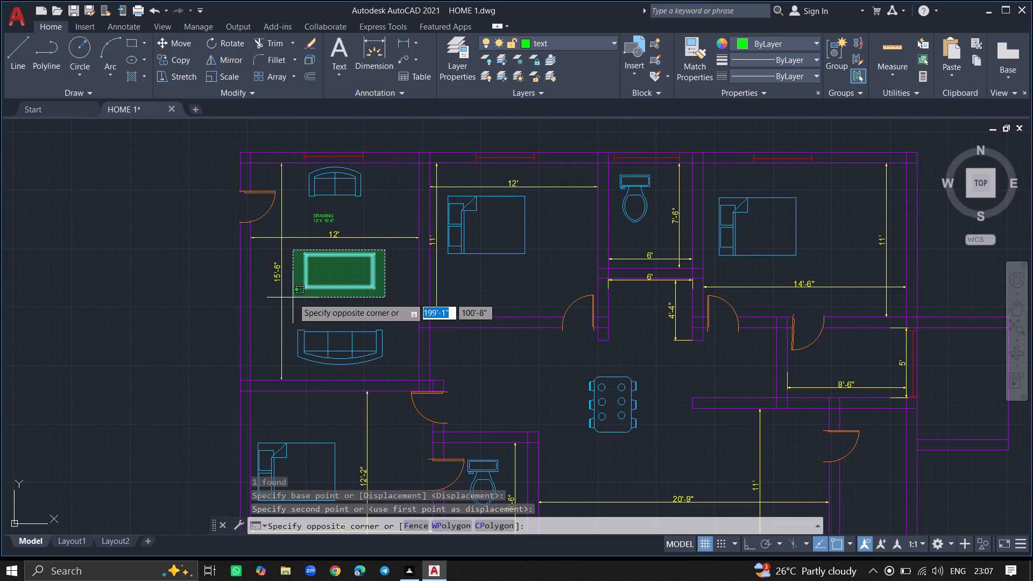
left_click(293, 297)
type("MO")
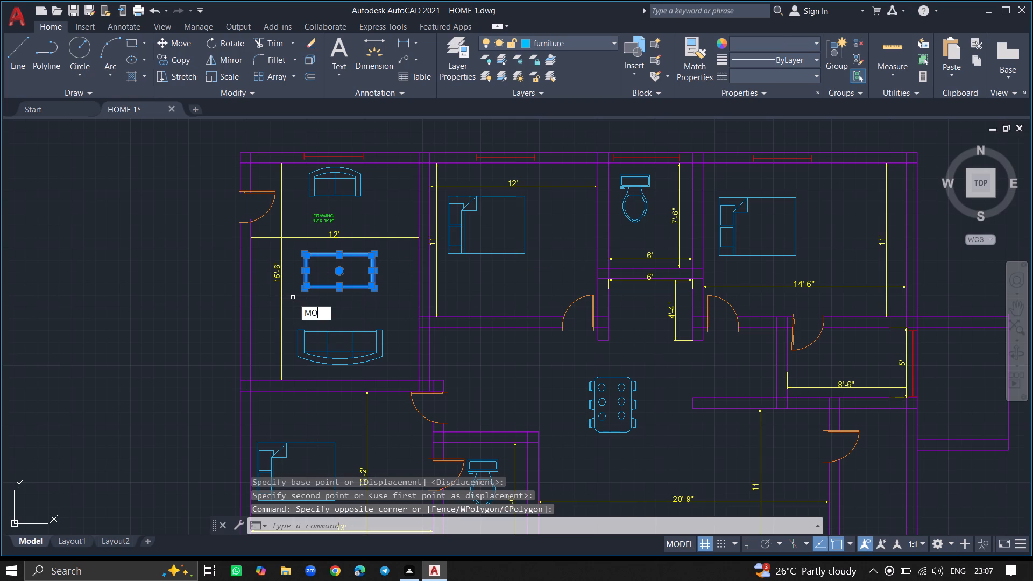
type("VE")
key("Return")
left_click(337, 258)
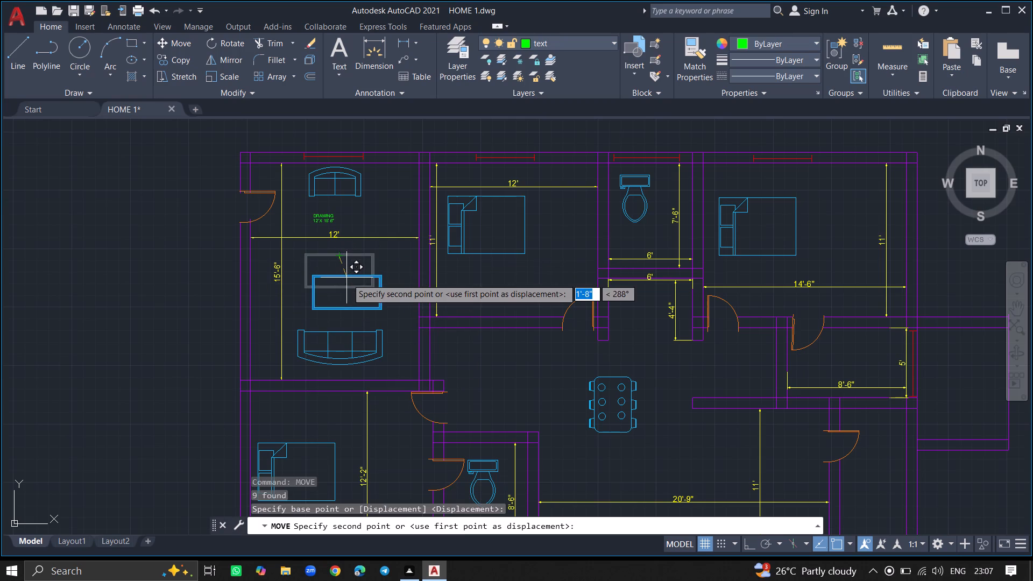
left_click(347, 279)
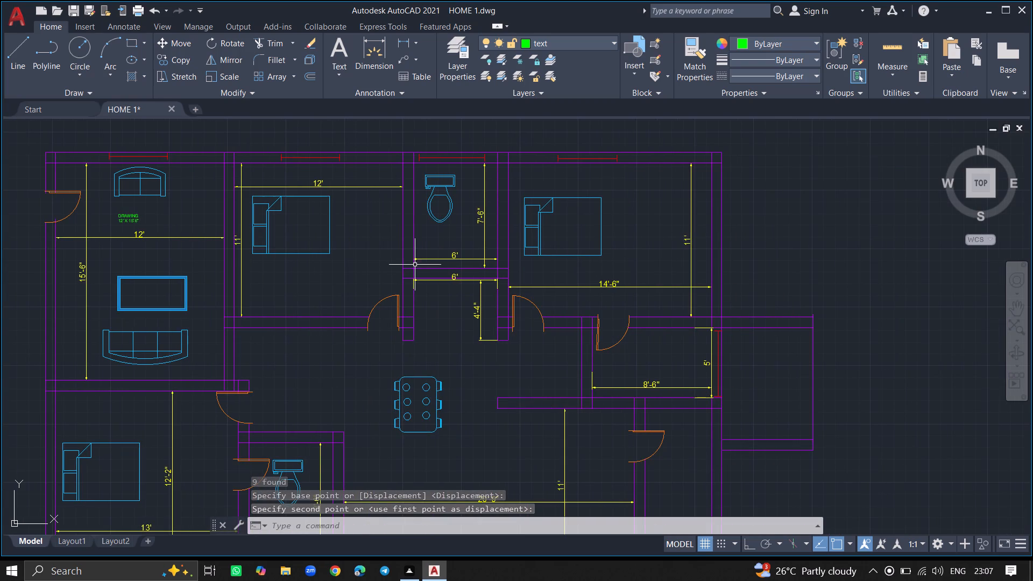
Add multiline text in a box about 6'-3" corner to corner below the upper-middle room's bed, with BEDROOM - 1 as its first line.
type("MTEXT")
key("Return")
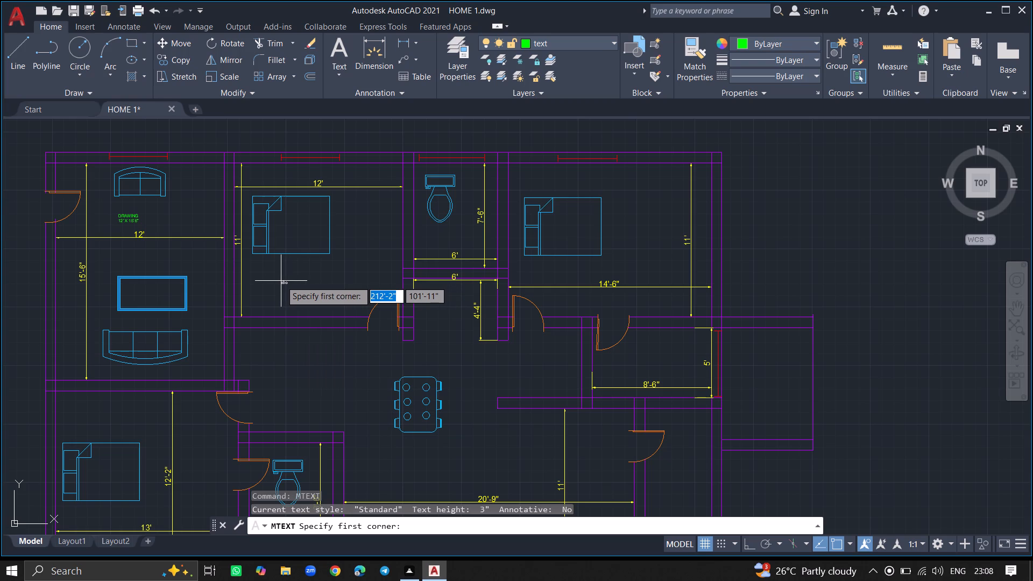
left_click(281, 281)
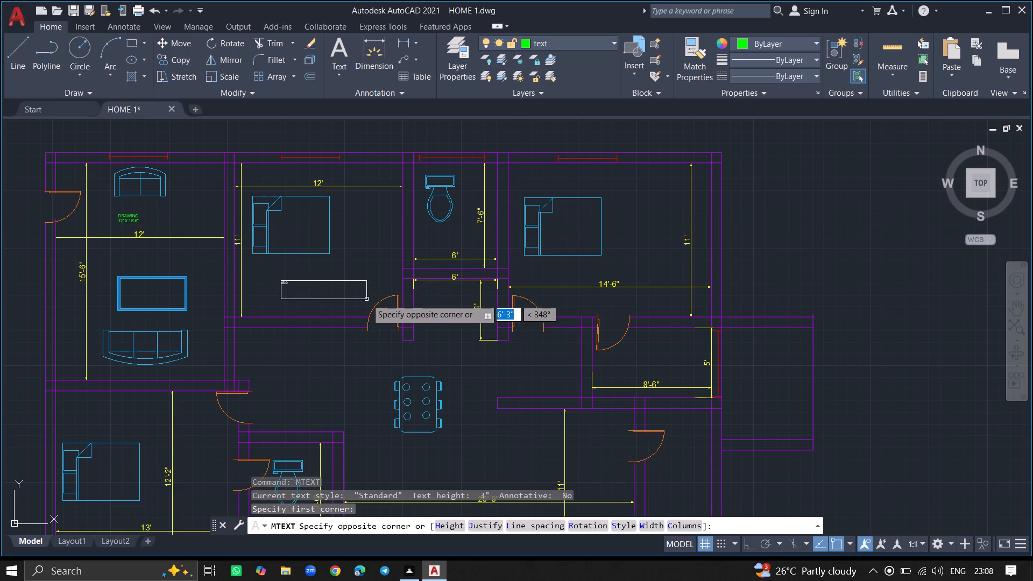
left_click(366, 299)
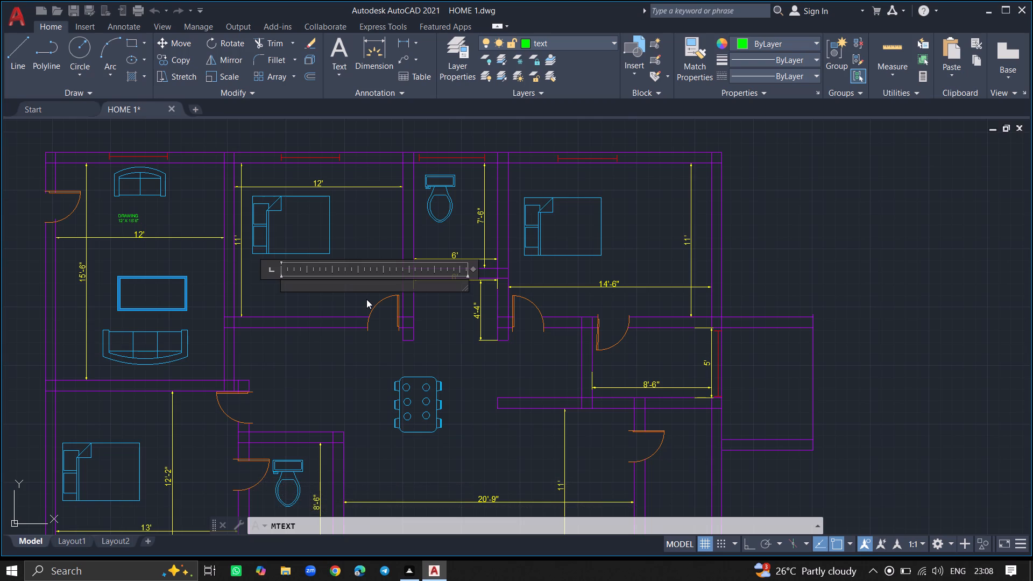
type("BEDROOM")
key("space")
type("-")
key("space")
type("1")
key("space")
key("Return")
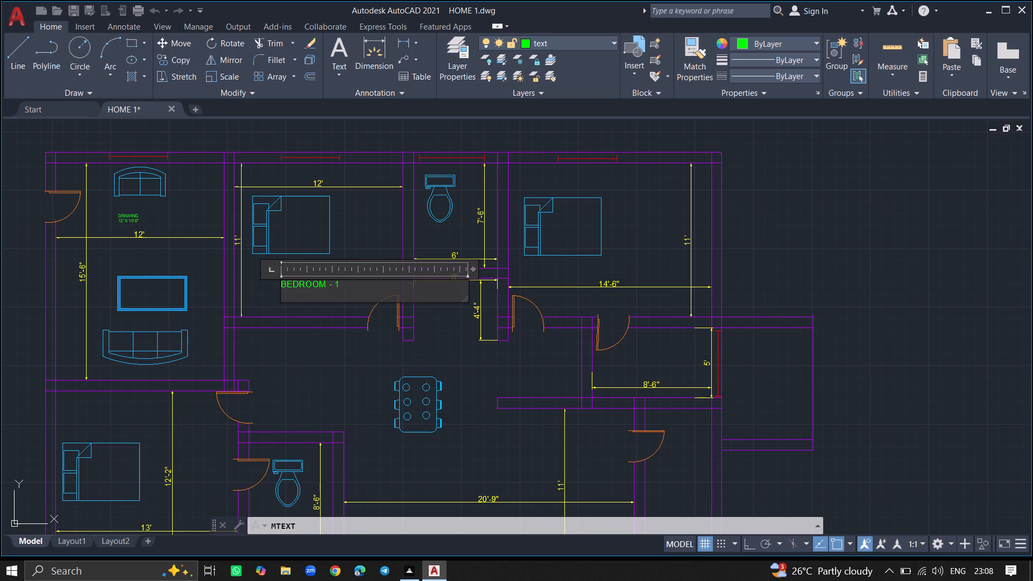
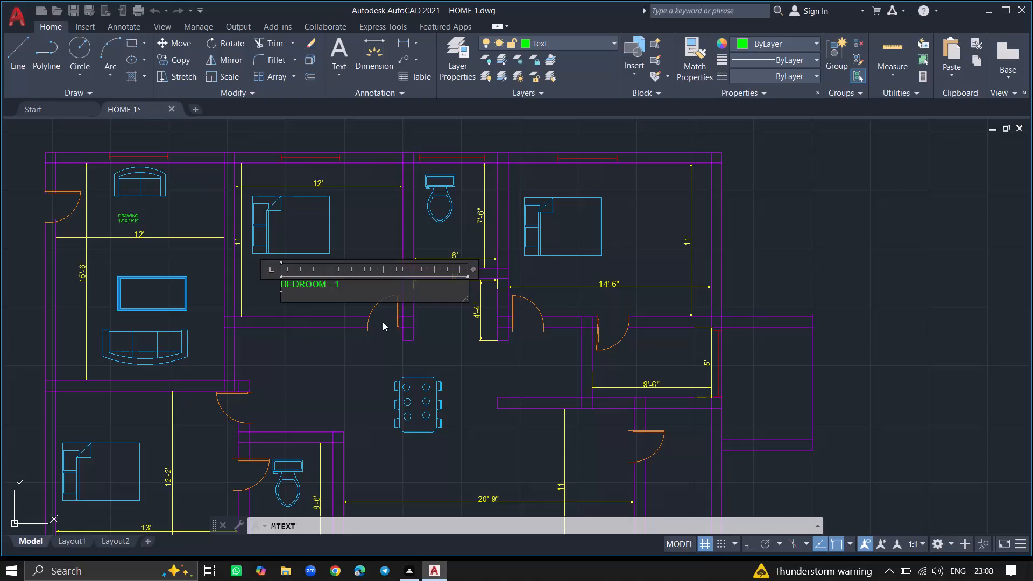
Add the size line "12' X 11'" beneath BEDROOM - 1 in the open room label and finish the text.
type("12' X")
key("space")
type("11'")
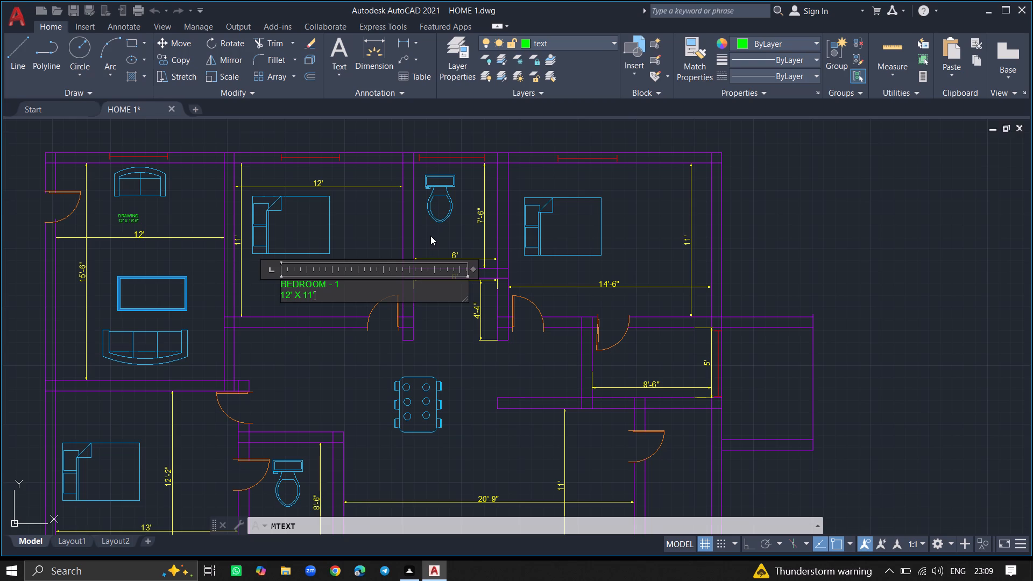
left_click(435, 233)
Add a multiline text label reading "TOILET" and "6' X 7' 6"" below the toilet fixture between the two upper bedrooms.
scroll(444, 239, "up", 3, "ctrl")
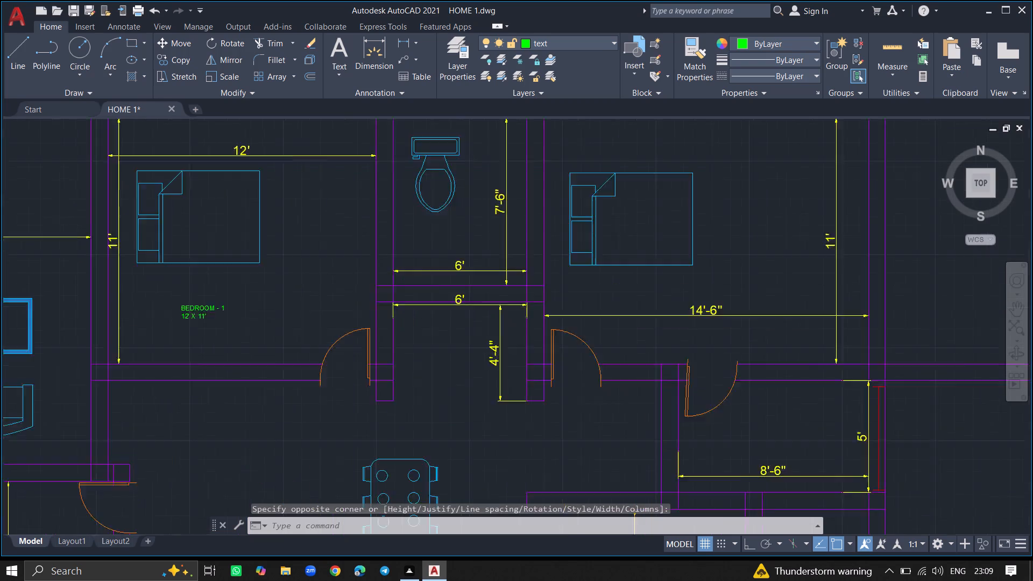
scroll(444, 239, "up", 3, "ctrl")
scroll(444, 239, "down", 2, "ctrl")
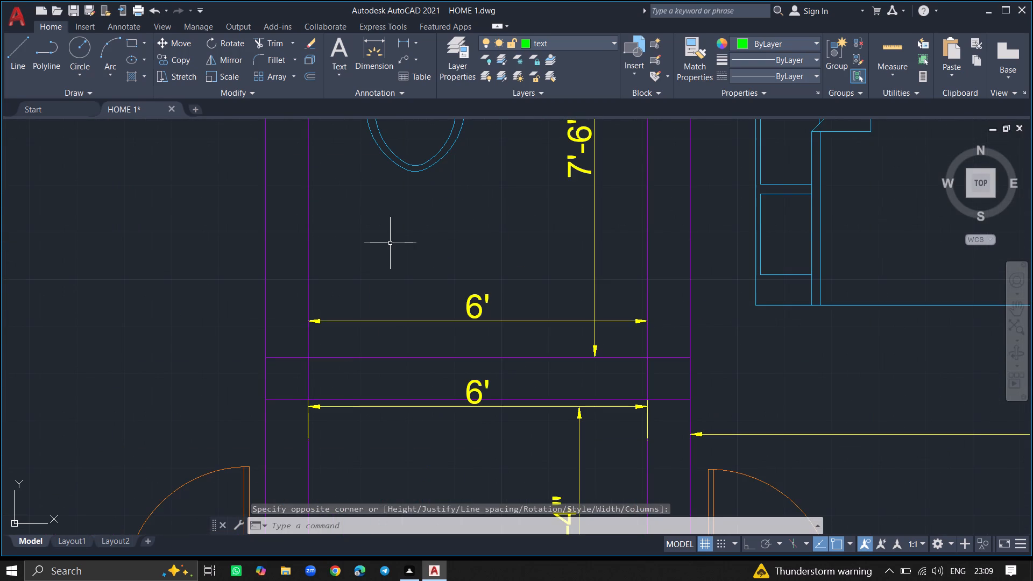
type("MTEXT")
key("Return")
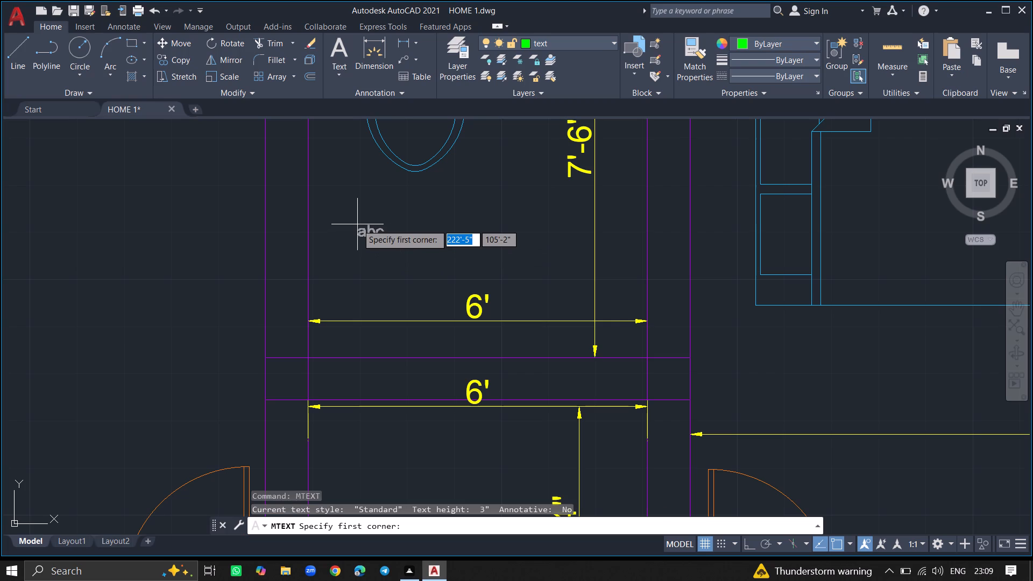
left_click(357, 224)
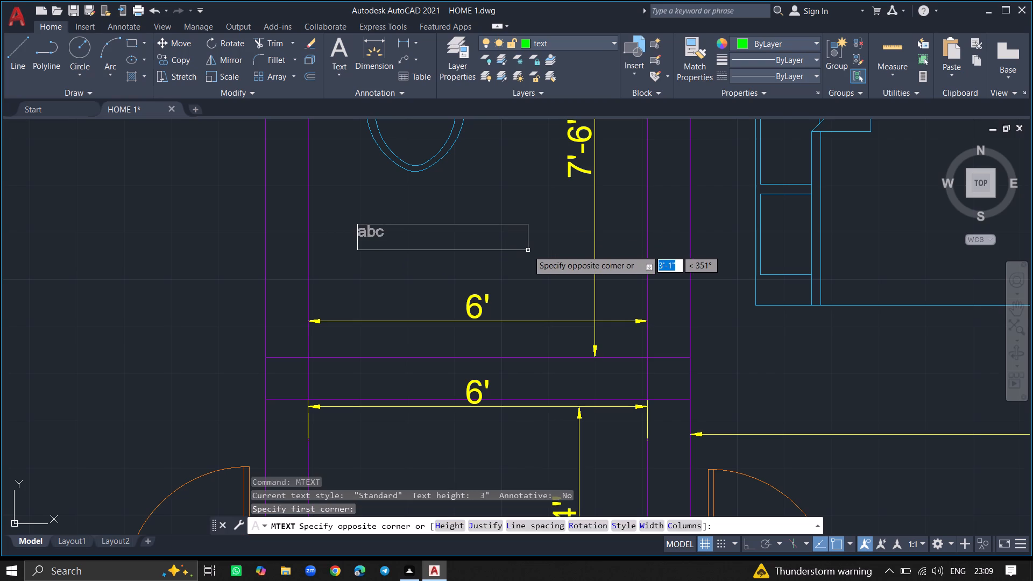
left_click(528, 250)
key("t")
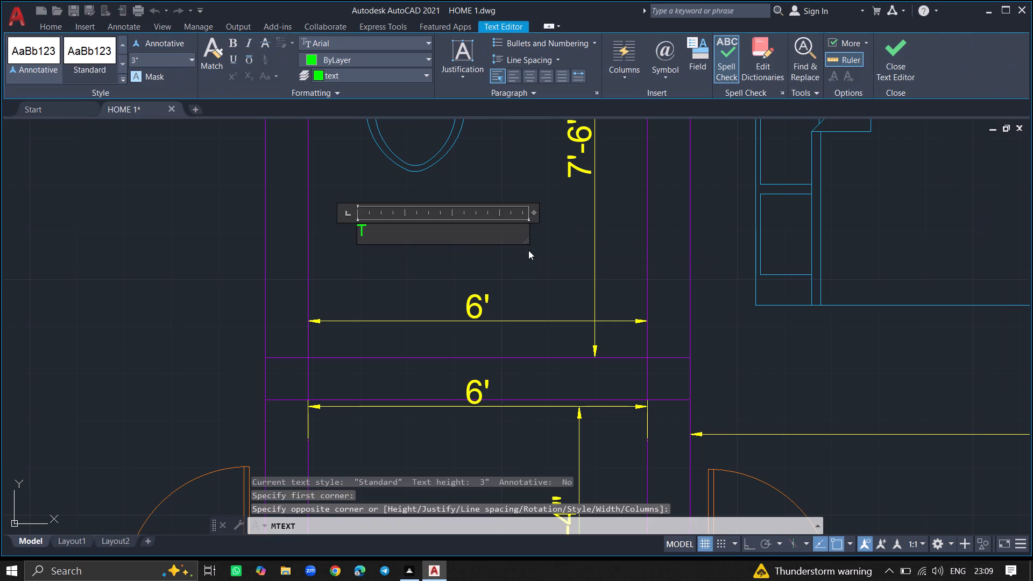
type("OIL")
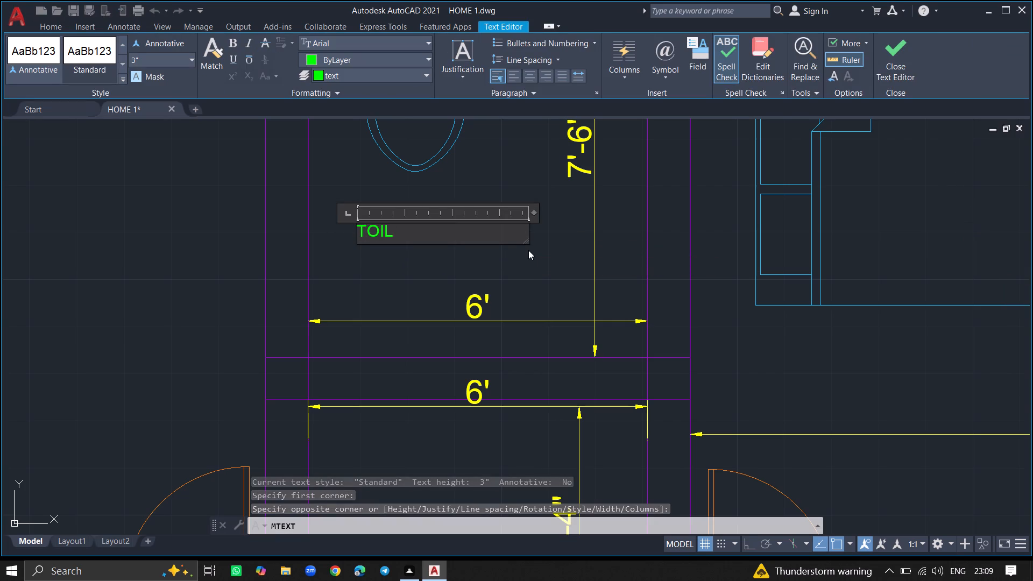
type("ET")
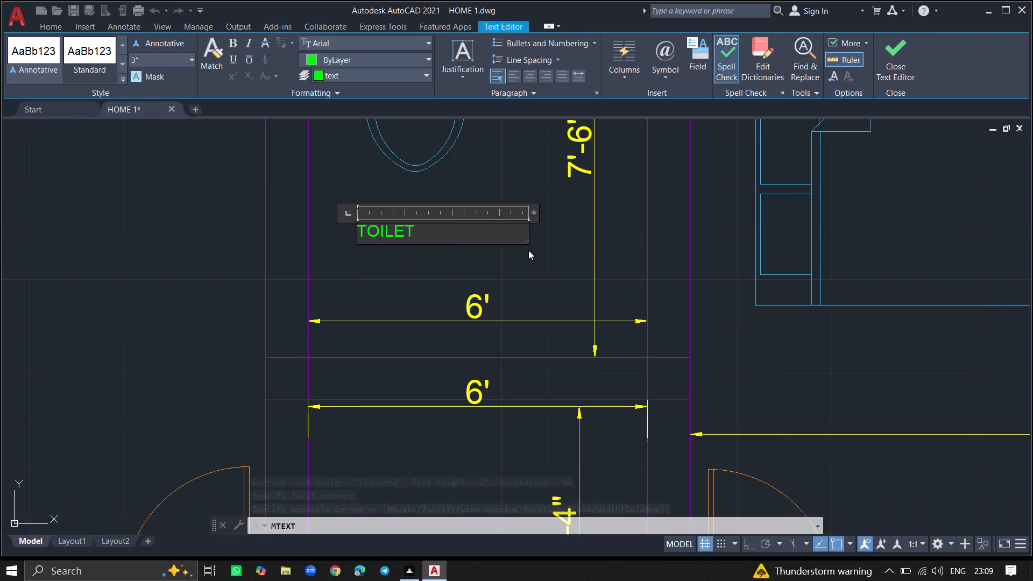
key("Return")
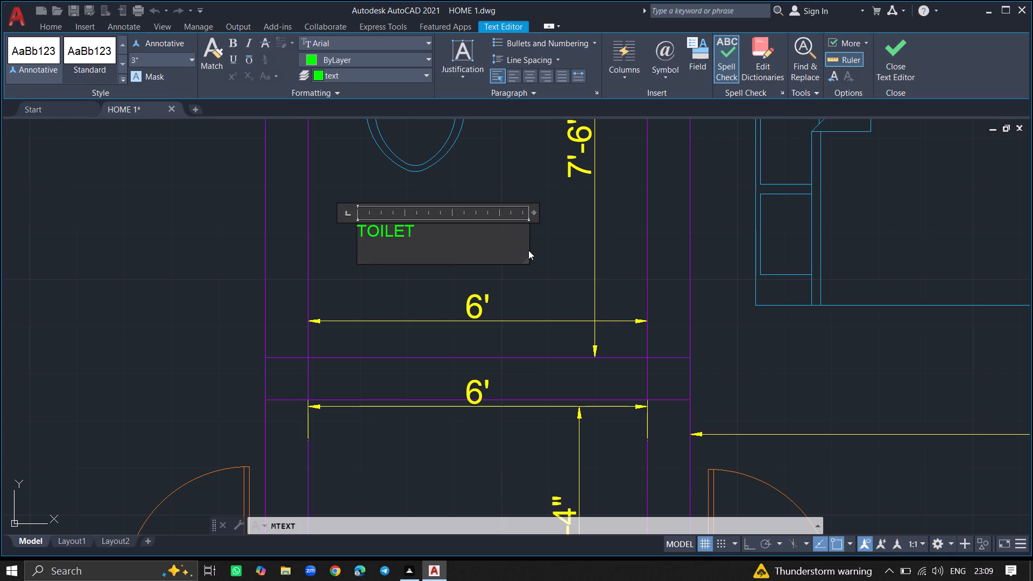
key("6")
type("' X")
key("space")
type("7' 6")
key("shift+quotedbl")
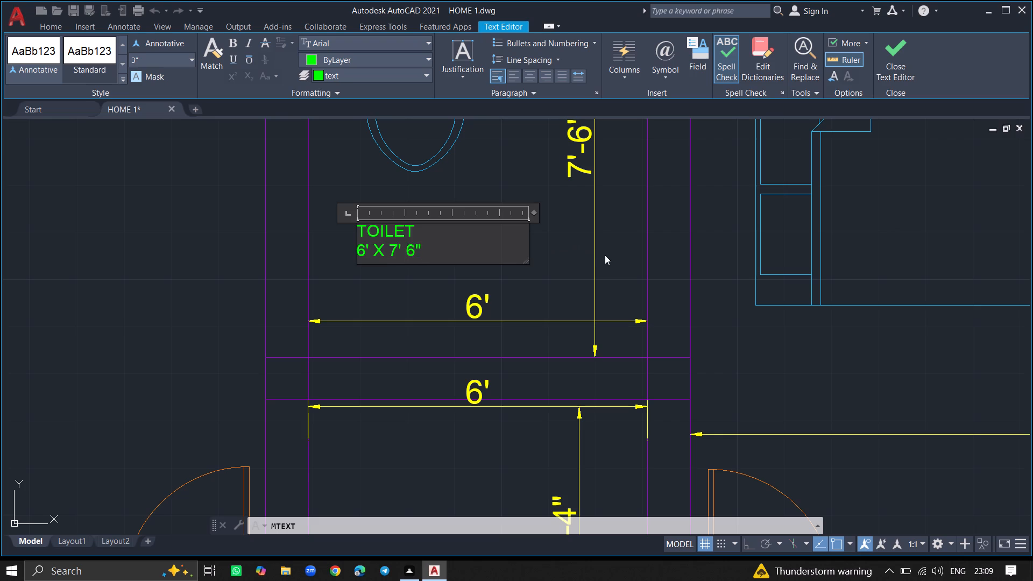
left_click(610, 257)
Add a multiline text label reading "BEDROOM - 2" and "14' 6" X 11'" beside the bed in the 14'-6" wide bedroom.
scroll(610, 257, "down", 2, "ctrl")
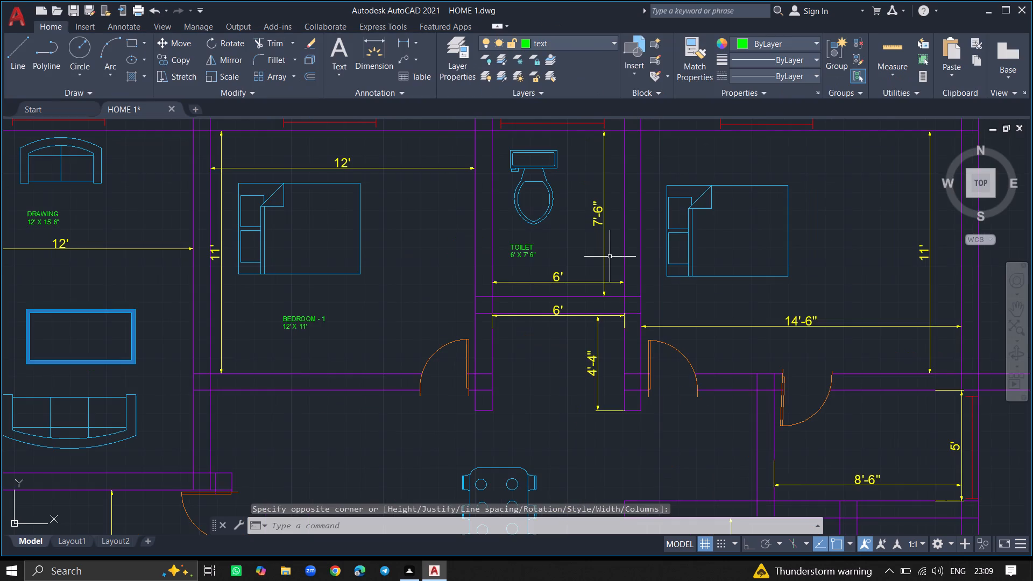
scroll(610, 257, "down", 5, "ctrl")
scroll(668, 249, "up", 6, "ctrl")
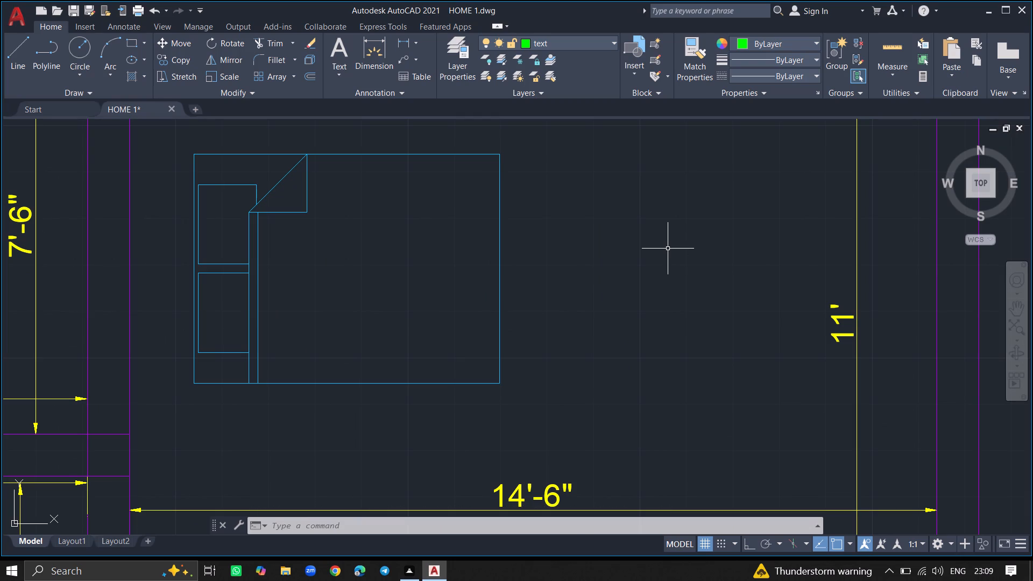
type("MTEXT")
key("Return")
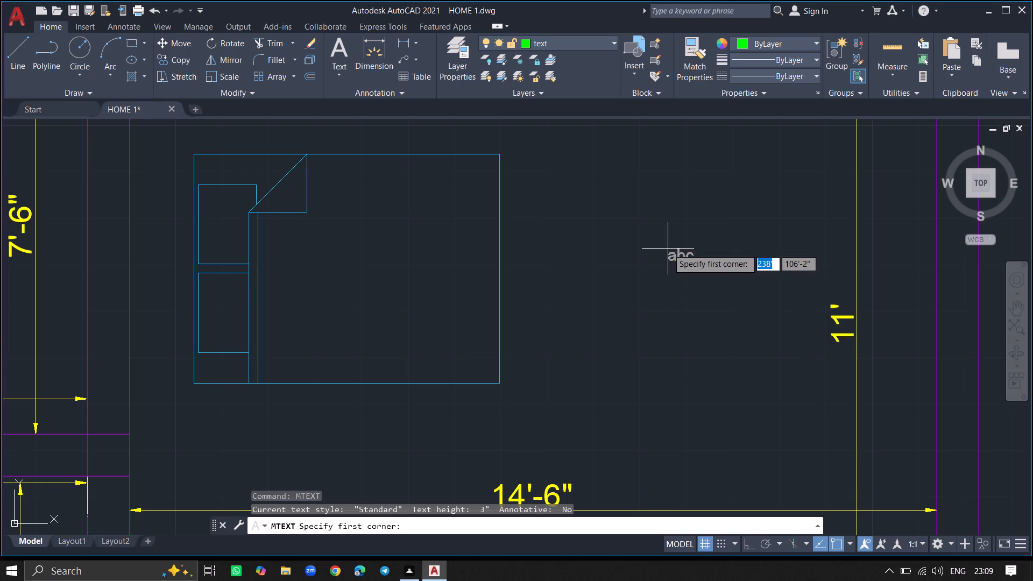
left_click(561, 215)
left_click(722, 239)
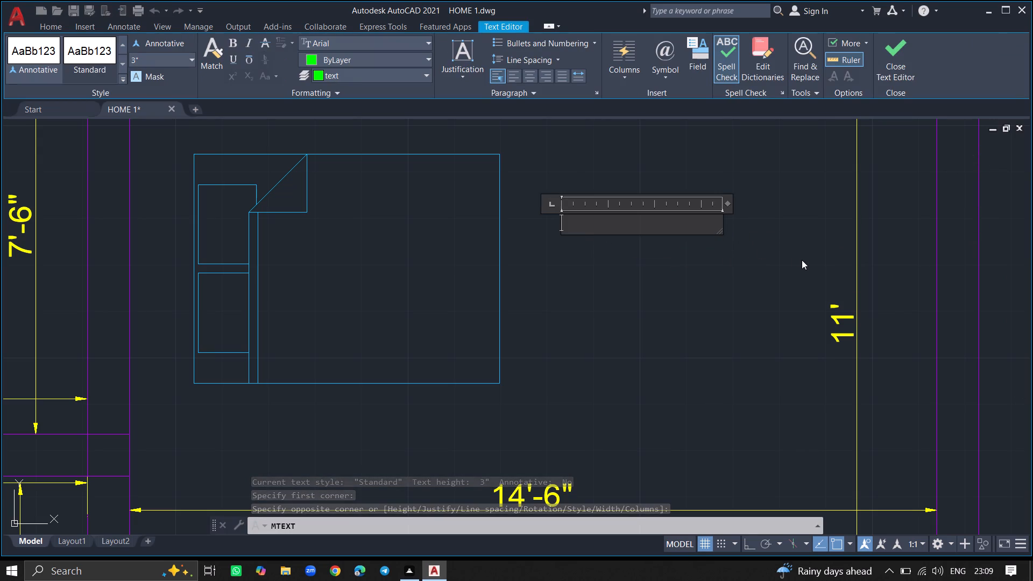
type("BEDROOM -")
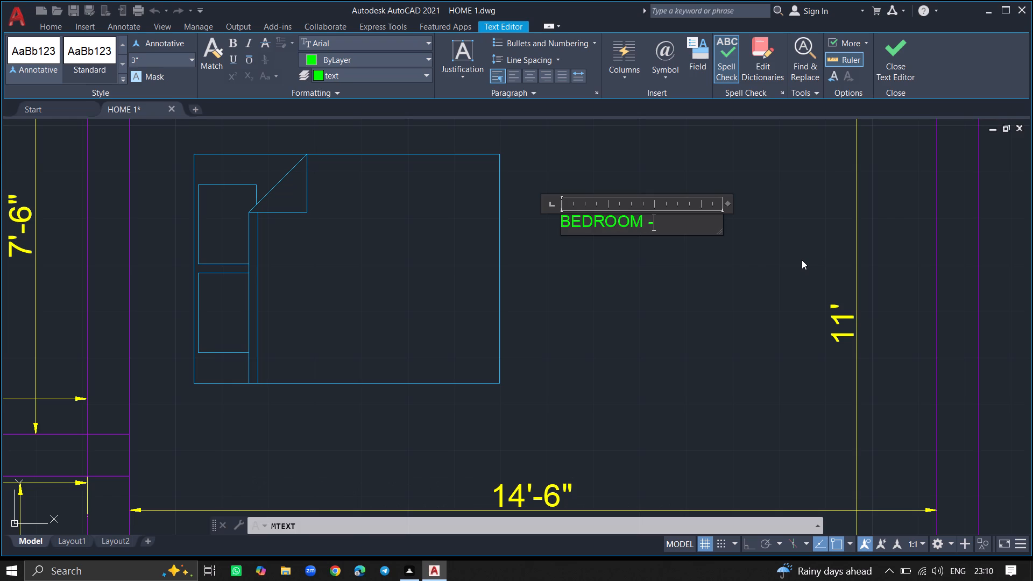
key("space")
key("2")
key("Return")
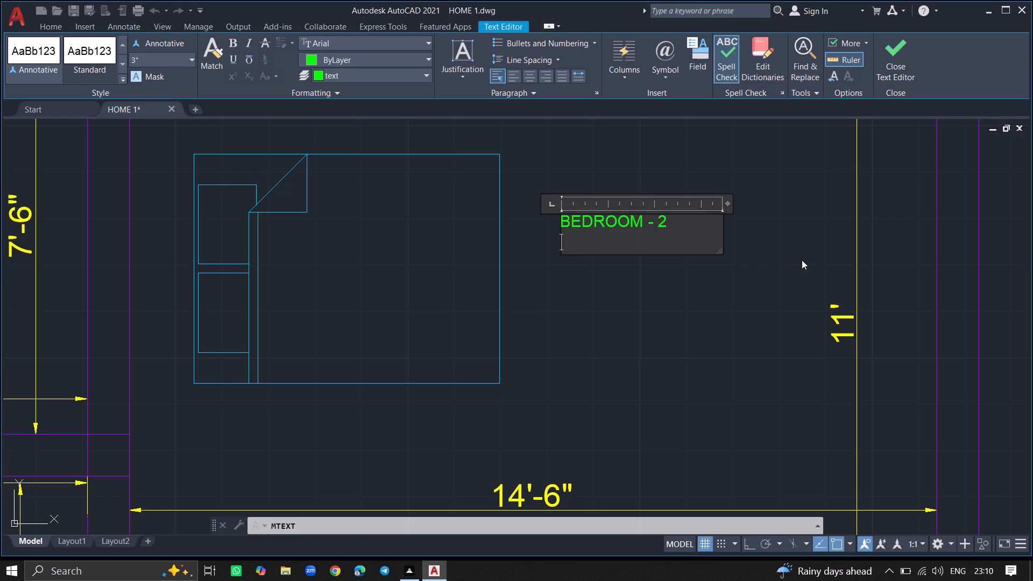
type("14")
type("' 6")
type("\" X")
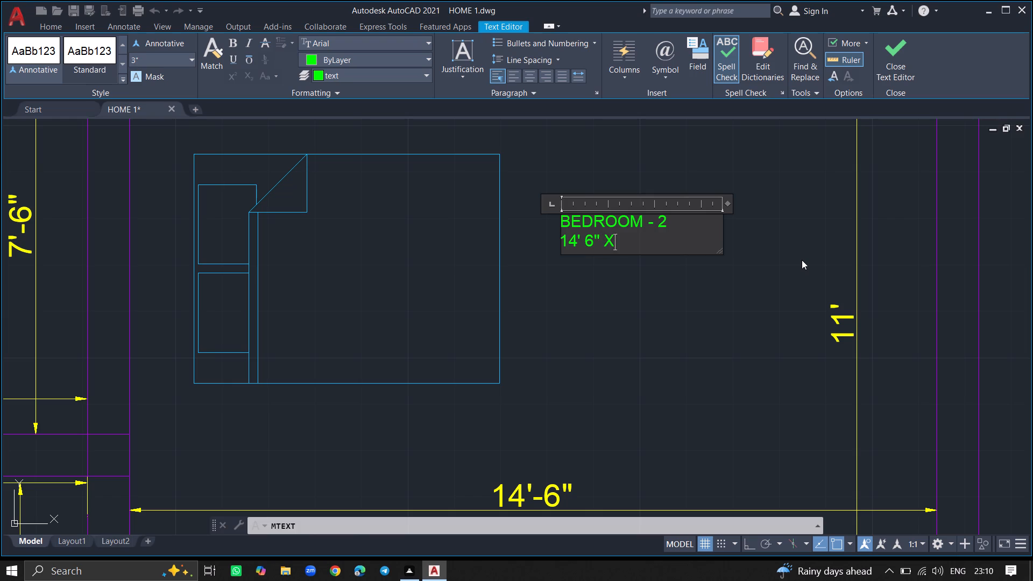
key("space")
key("1")
key("apostrophe")
key("BackSpace")
key("1")
key("apostrophe")
left_click(798, 348)
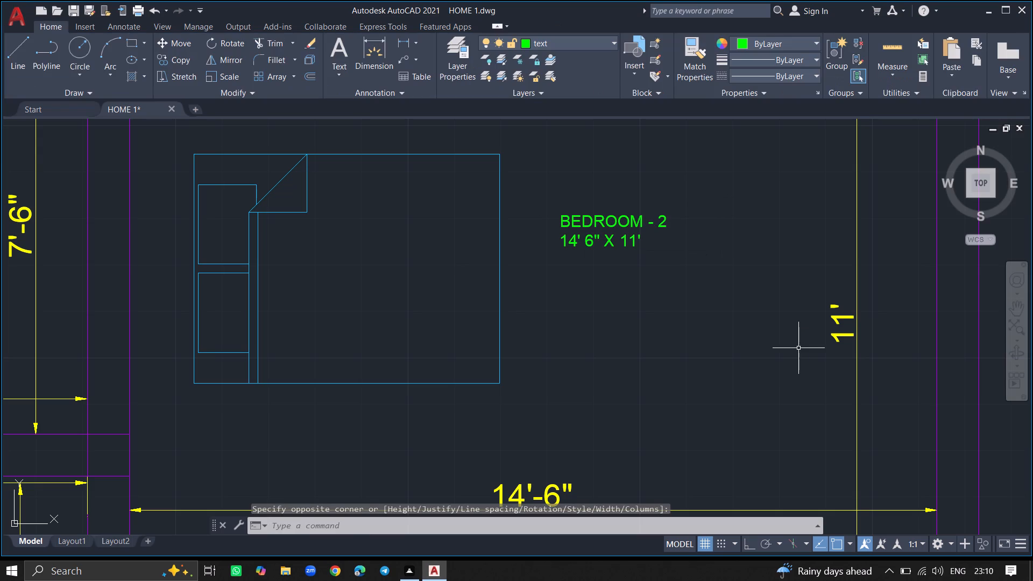
Start a multiline text label above the bed in the 13' wide bedroom with the name "M BEDROOM".
scroll(798, 348, "down", 10, "ctrl")
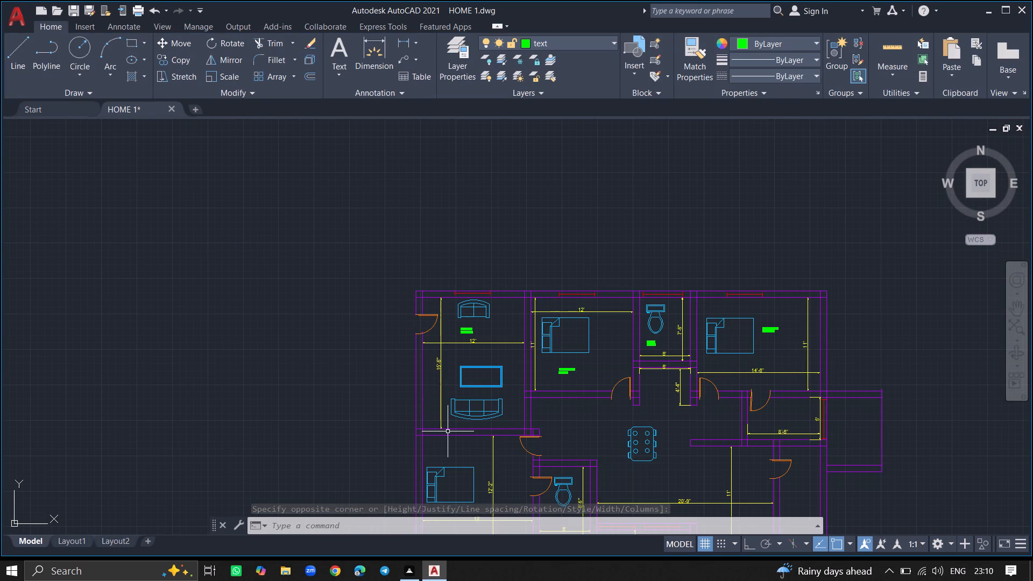
scroll(448, 431, "down", 7, "ctrl")
scroll(455, 460, "up", 3, "ctrl")
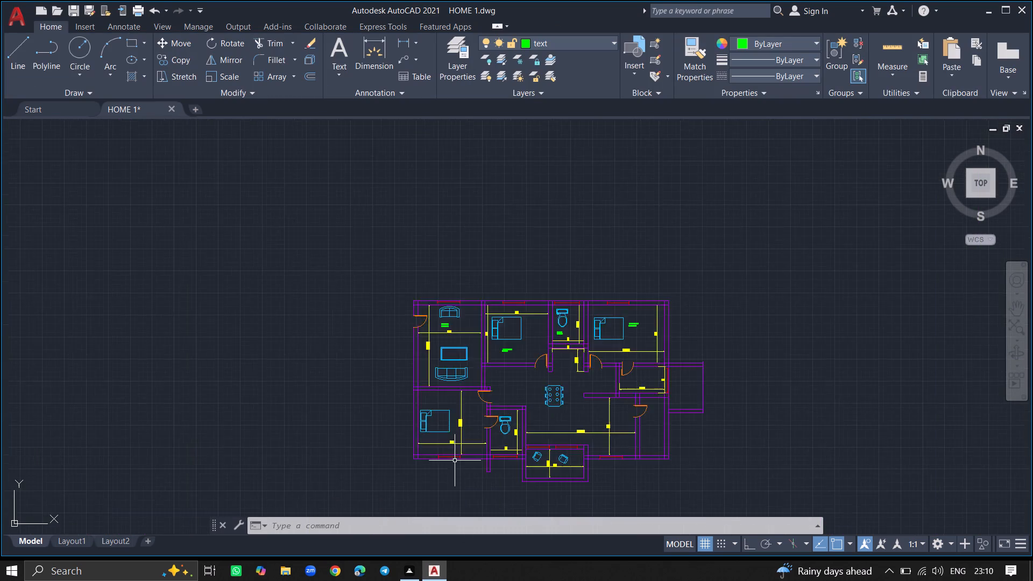
scroll(455, 460, "up", 1, "ctrl")
scroll(416, 367, "up", 3, "ctrl")
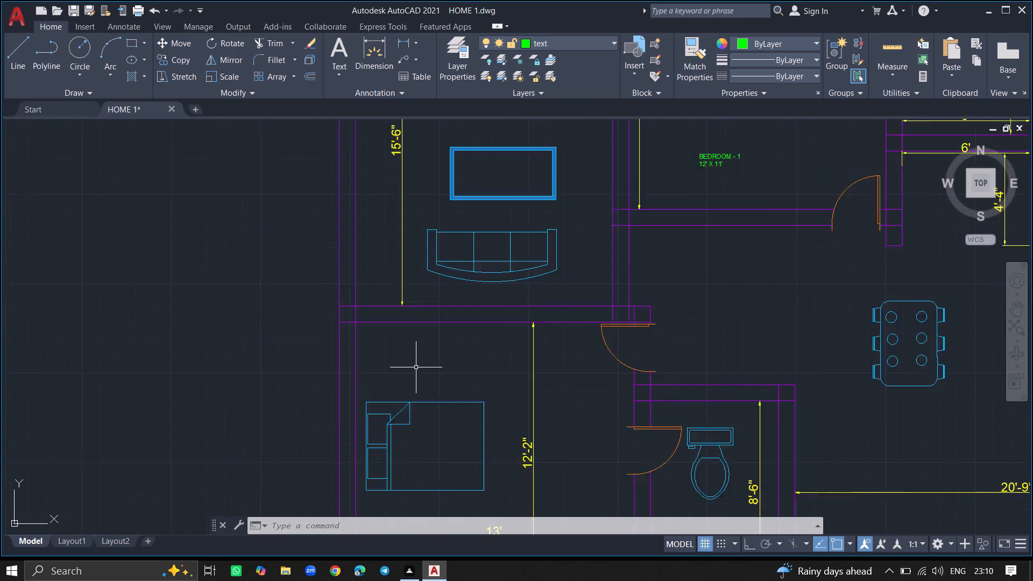
scroll(416, 367, "up", 1, "ctrl")
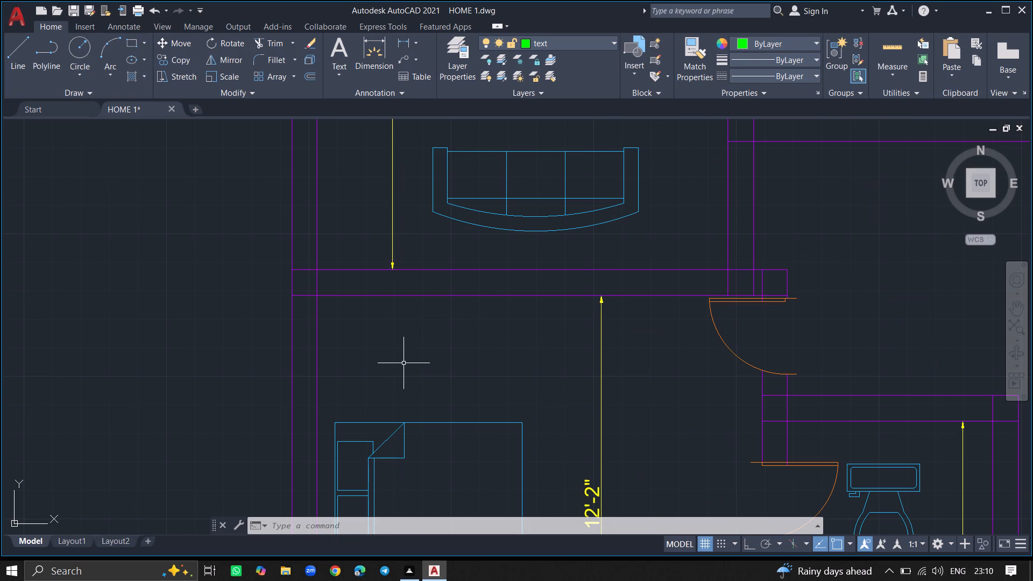
type("MTEXT")
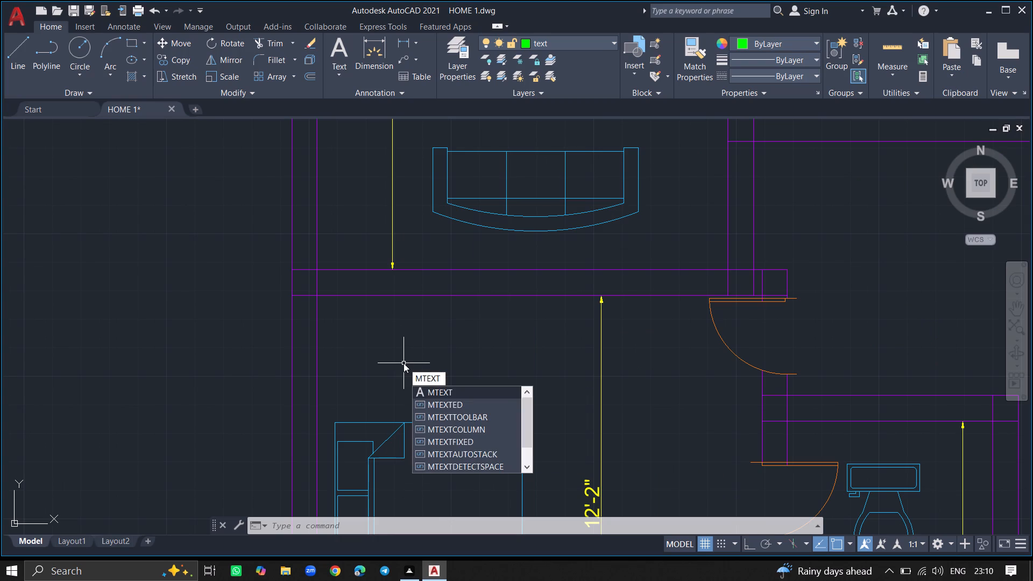
key("Return")
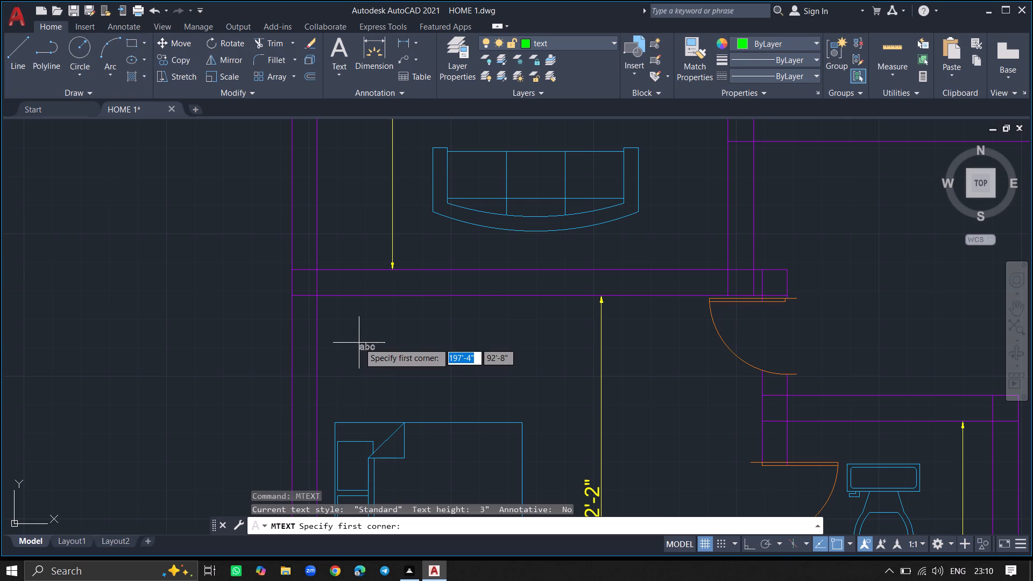
left_click(359, 343)
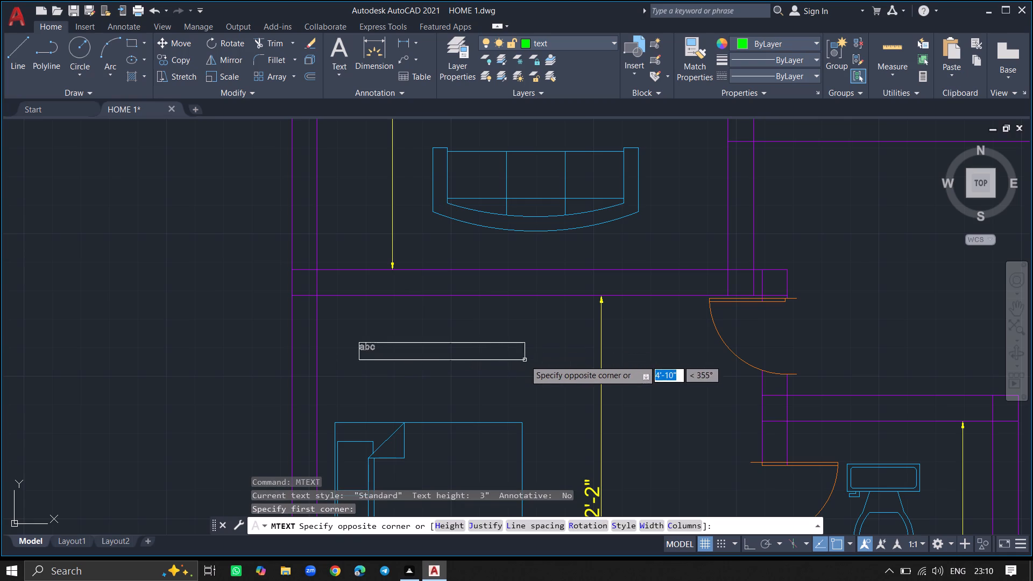
left_click(549, 367)
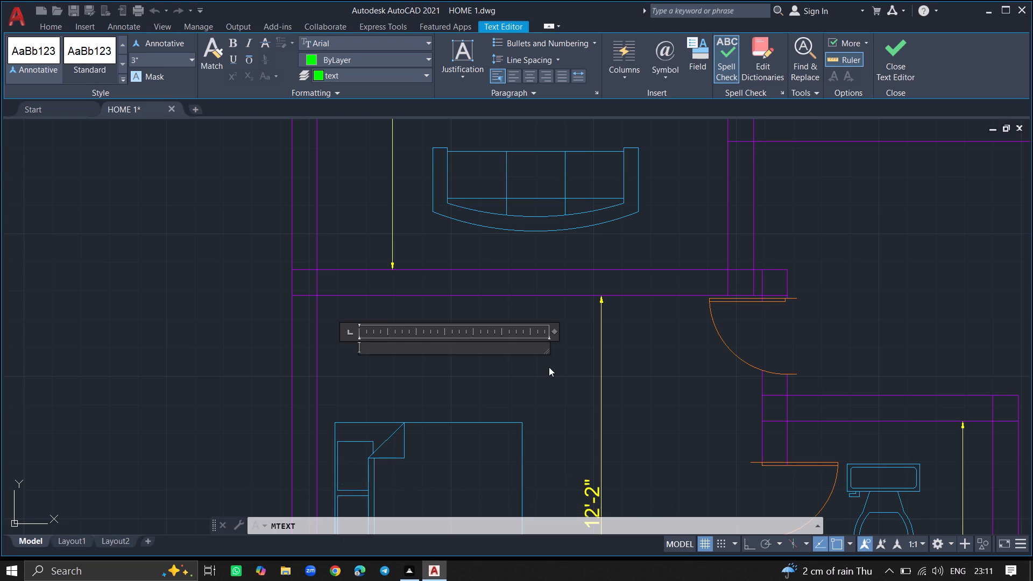
key("n")
key("BackSpace")
key("m")
type("BEDR")
type("OOM")
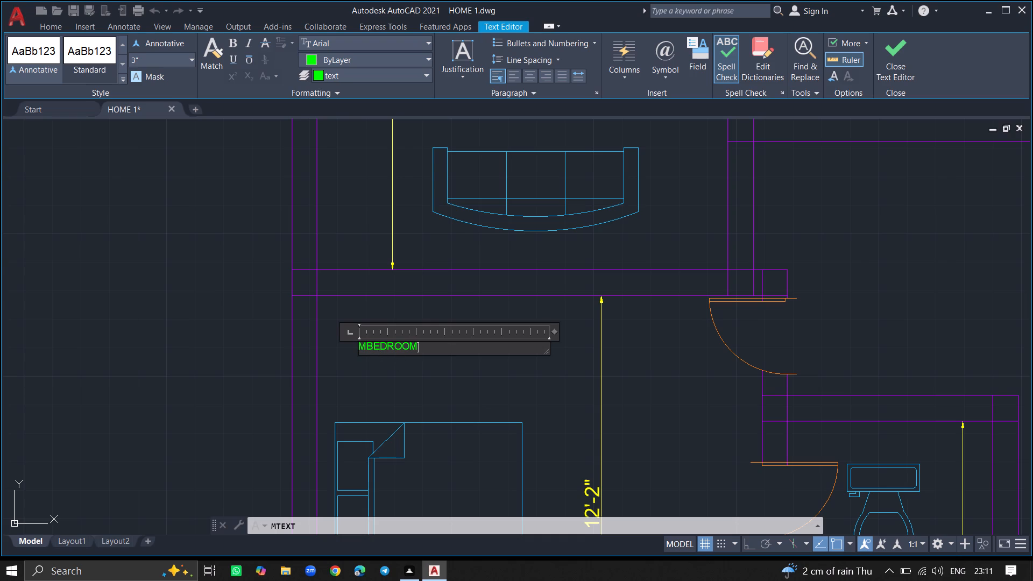
scroll(358, 343, "up", 7, "ctrl")
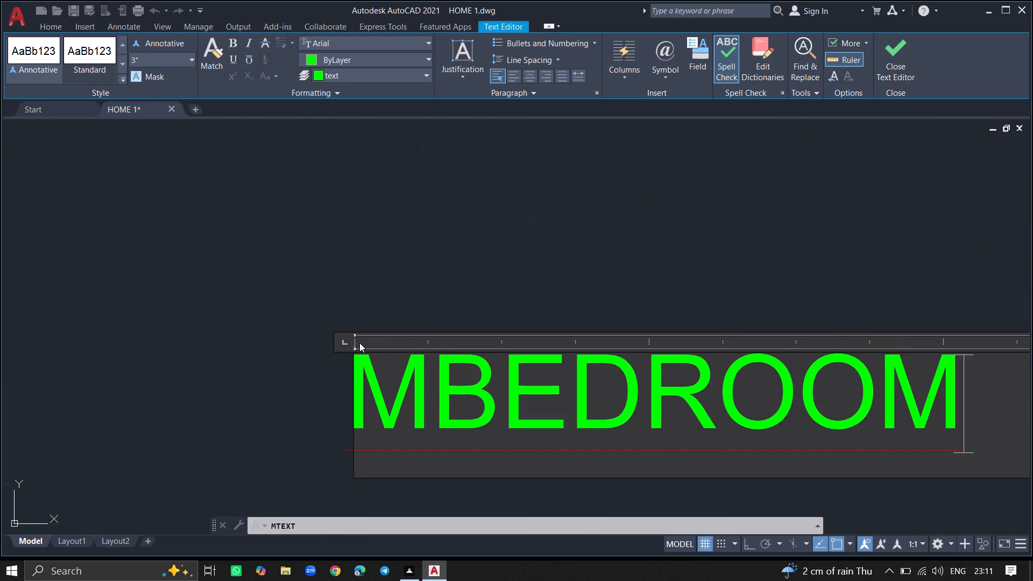
left_click(429, 364)
key("space")
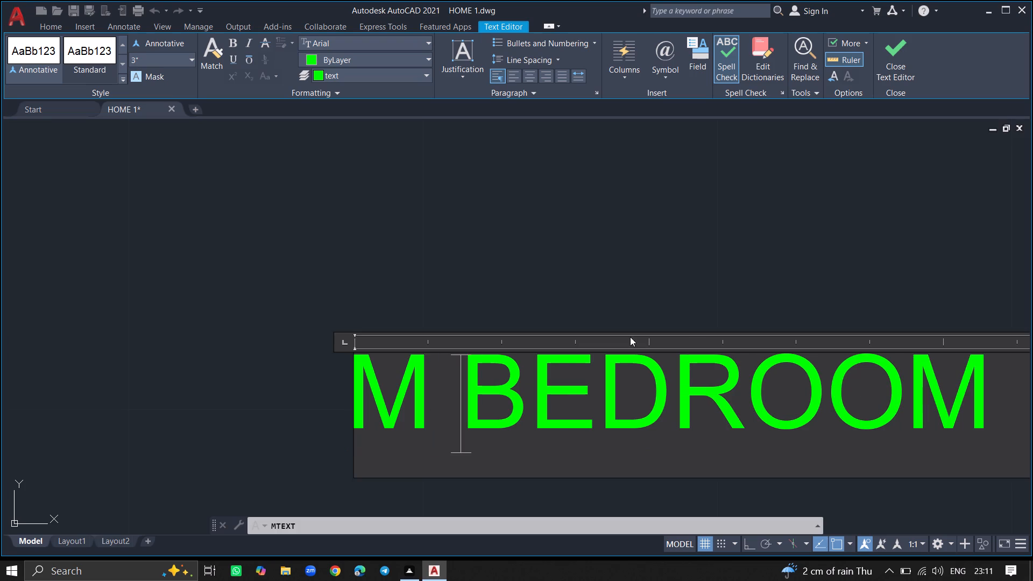
left_click(1012, 370)
Add the size line "13' X 12' 2"" beneath M BEDROOM in the open room label and finish the text.
key("Return")
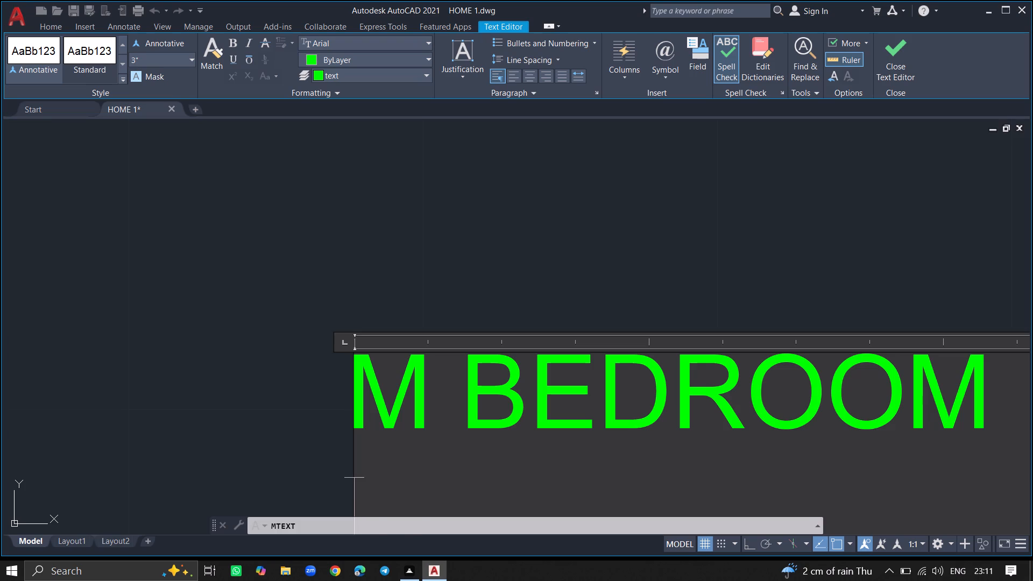
type("13")
type("' X")
key("space")
type("12' 2")
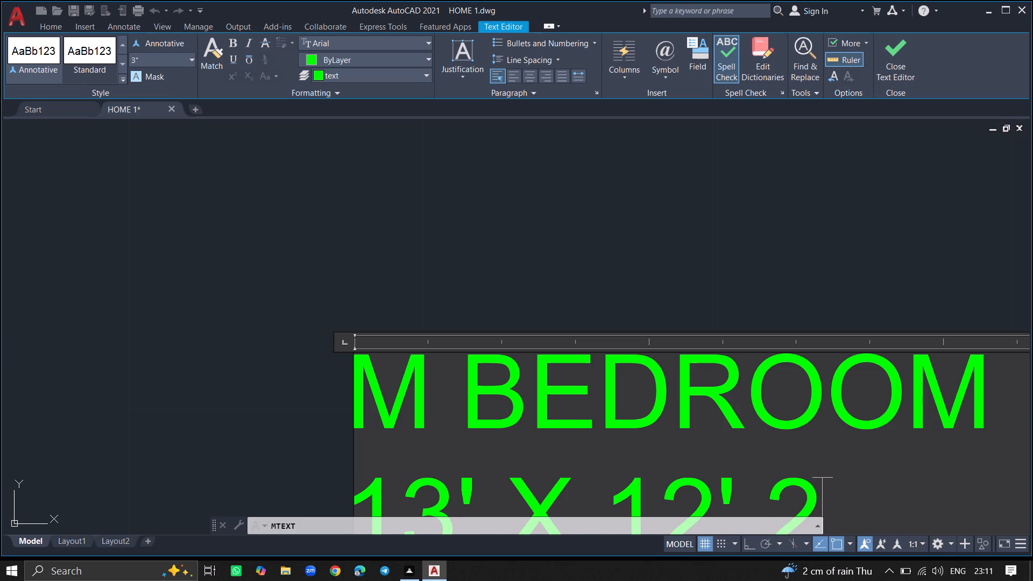
key("shift+quotedbl")
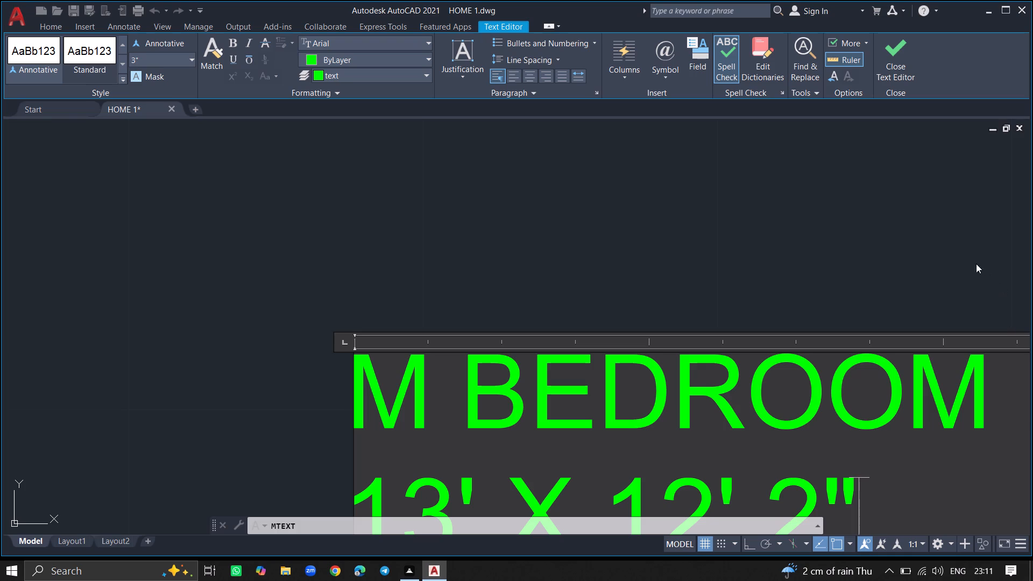
left_click(957, 265)
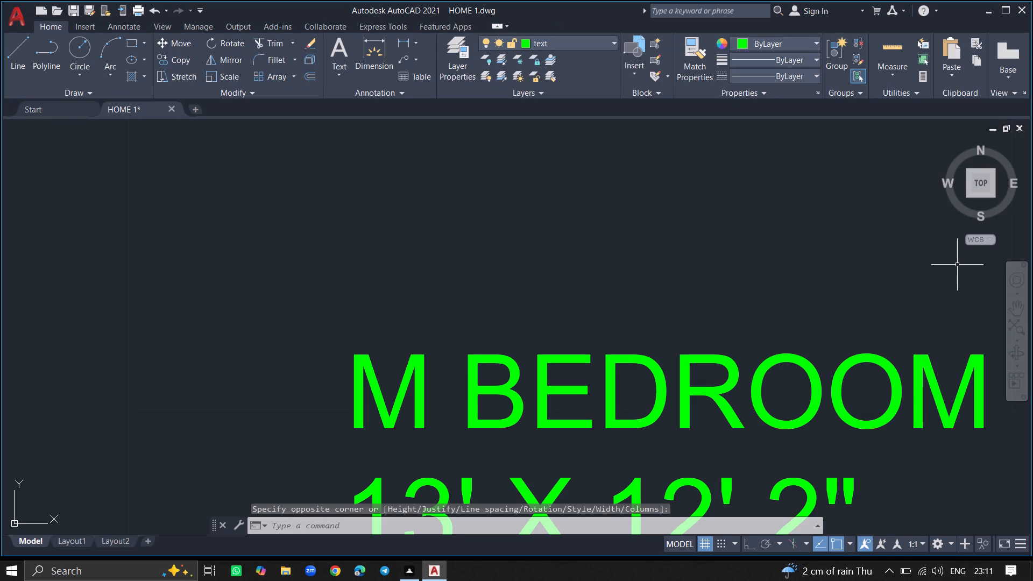
Add a multiline text label reading "TOILET" and "6' X 8'6"" below the toilet fixture in the room beside M BEDROOM.
scroll(957, 265, "down", 13, "ctrl")
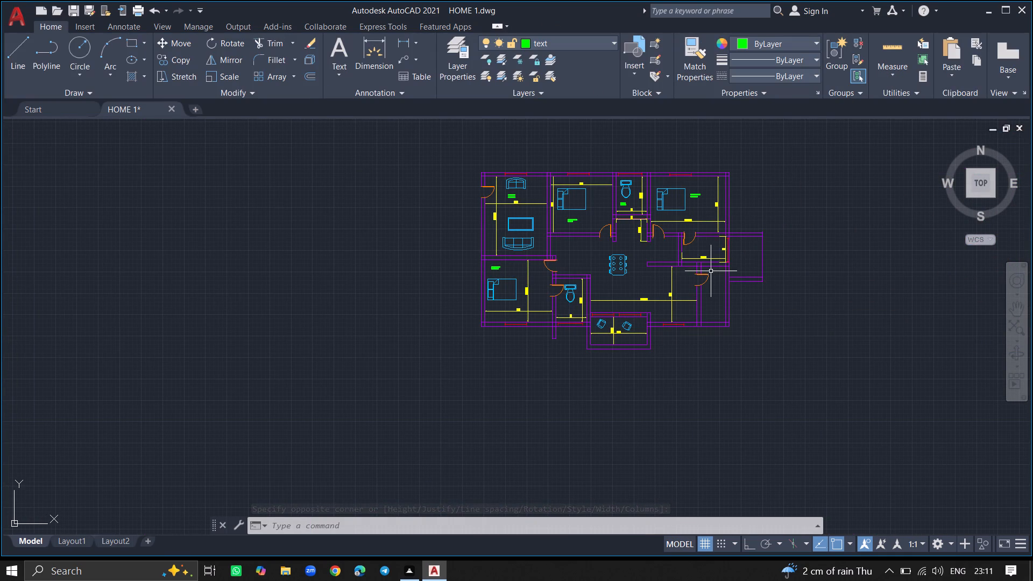
scroll(548, 316, "up", 5, "ctrl")
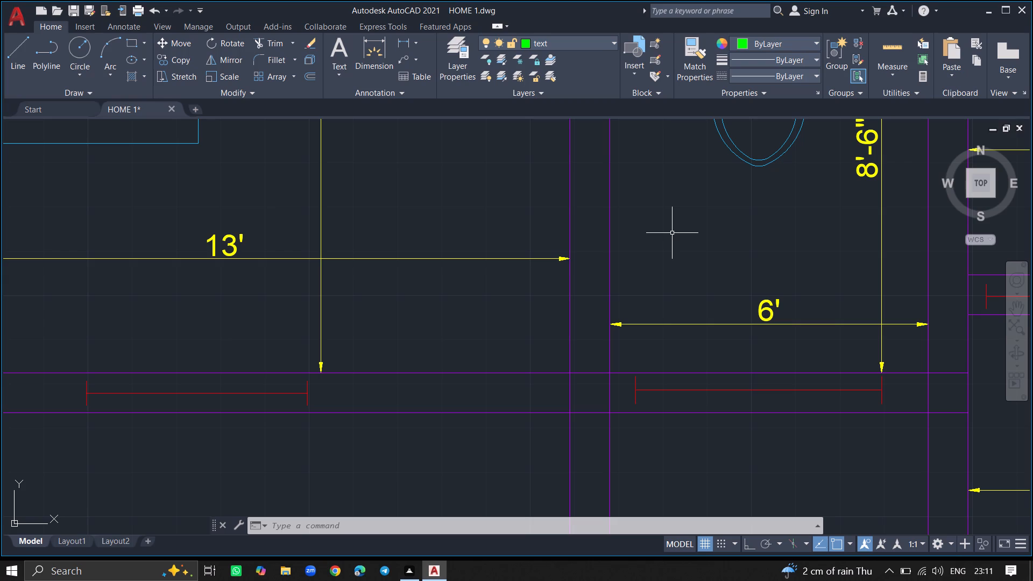
type("MTEXT")
key("Return")
scroll(663, 211, "down", 1, "ctrl")
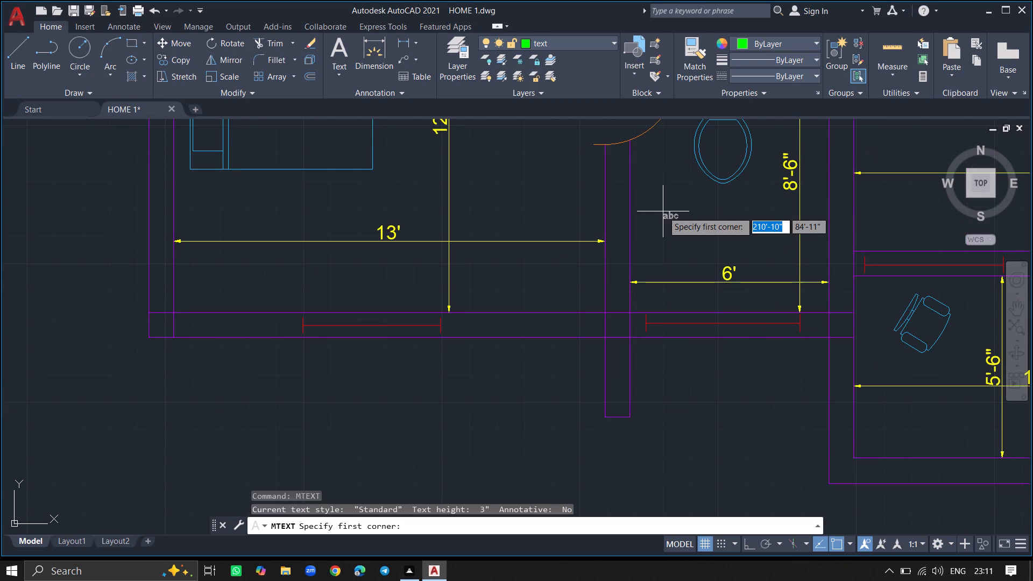
left_click(663, 211)
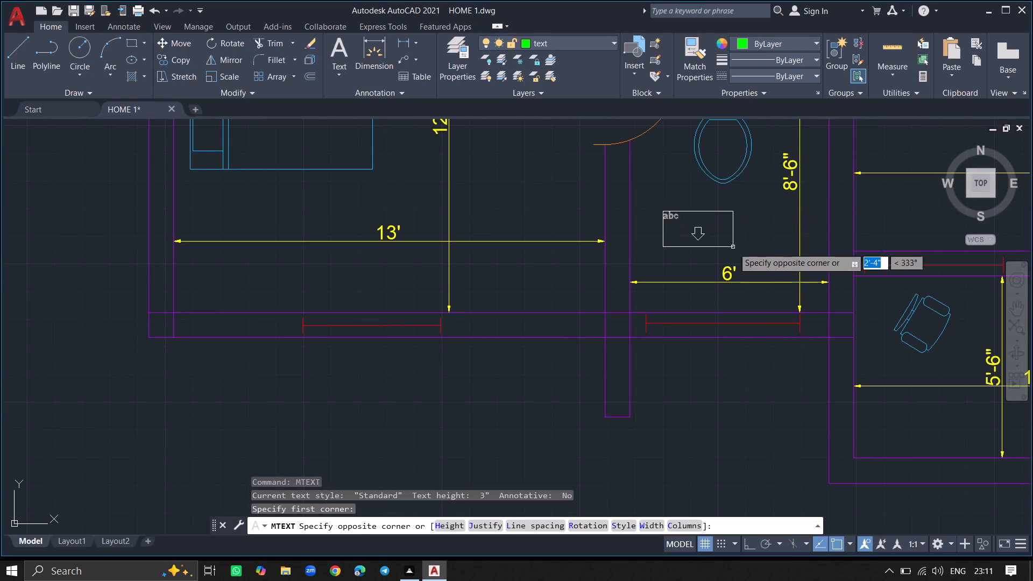
left_click(776, 246)
type("TOILET")
key("Return")
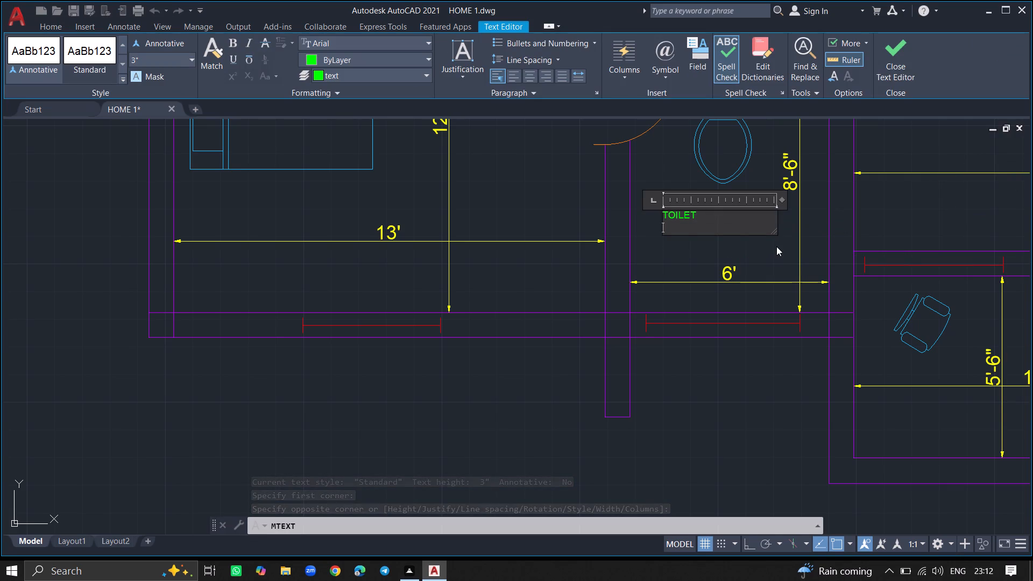
type("6'")
key("space")
type("X")
key("space")
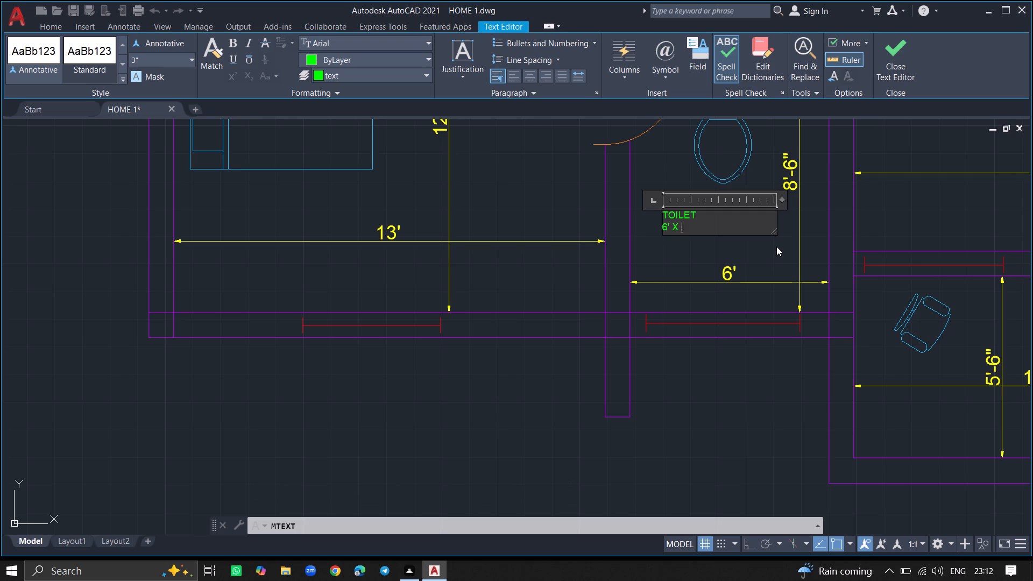
type("8'6")
key("shift+quotedbl")
left_click(568, 275)
Add a multiline text label reading "BALCONY" below the 11' dimension line in the space with two chairs.
scroll(724, 238, "down", 3, "ctrl")
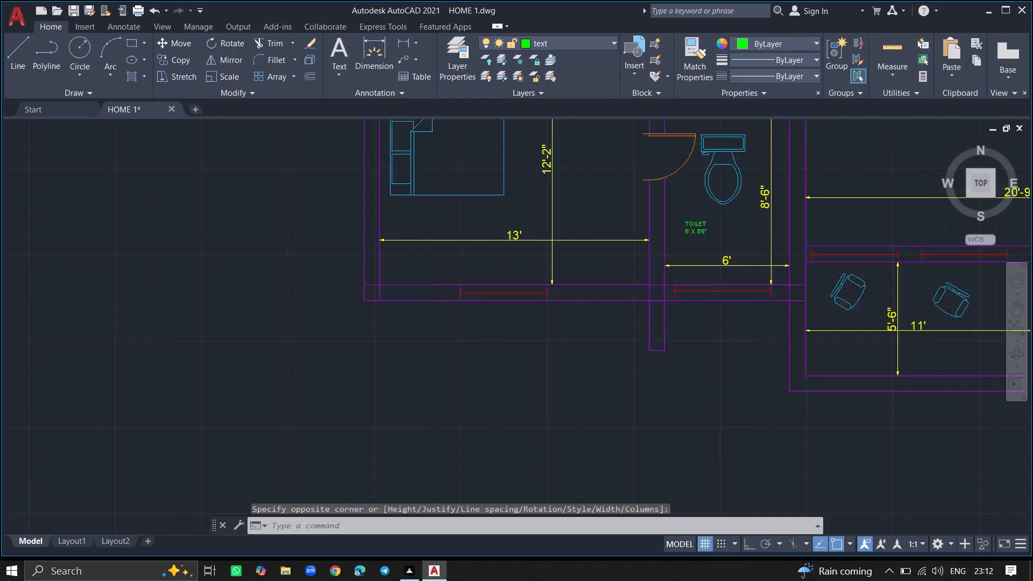
scroll(724, 238, "down", 3, "ctrl")
scroll(748, 219, "up", 6, "ctrl")
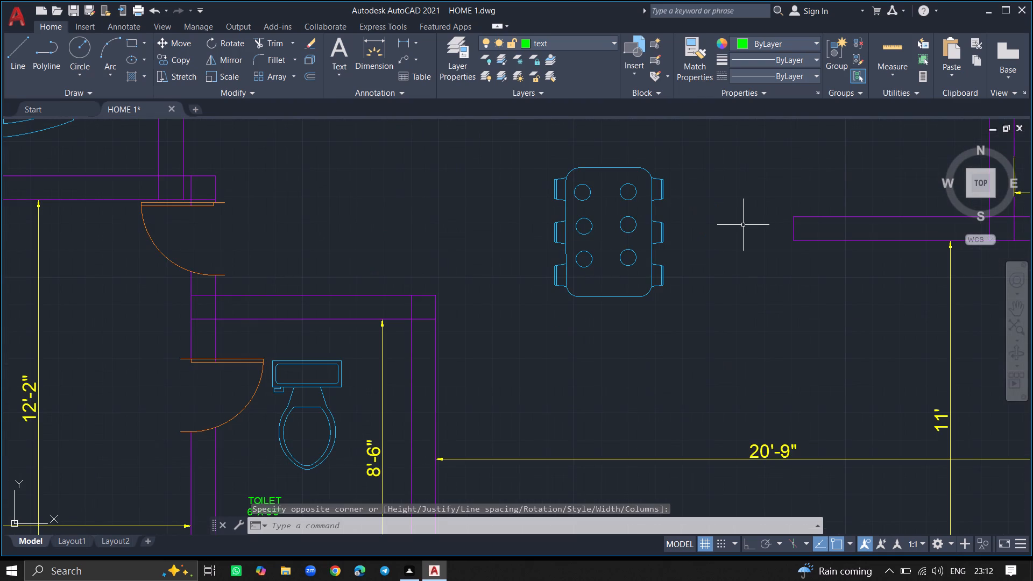
scroll(705, 339, "down", 4, "ctrl")
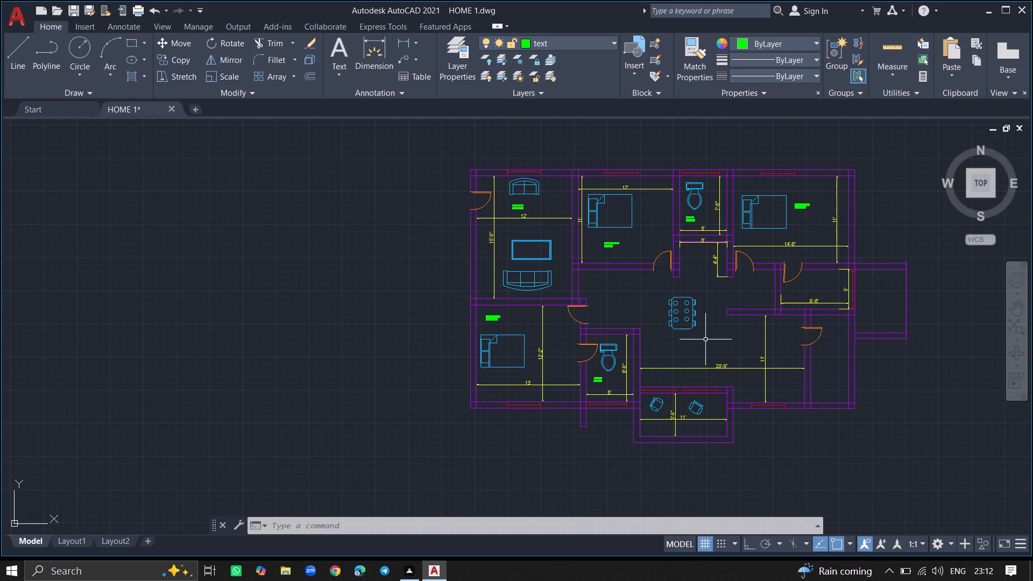
scroll(655, 443, "up", 7, "ctrl")
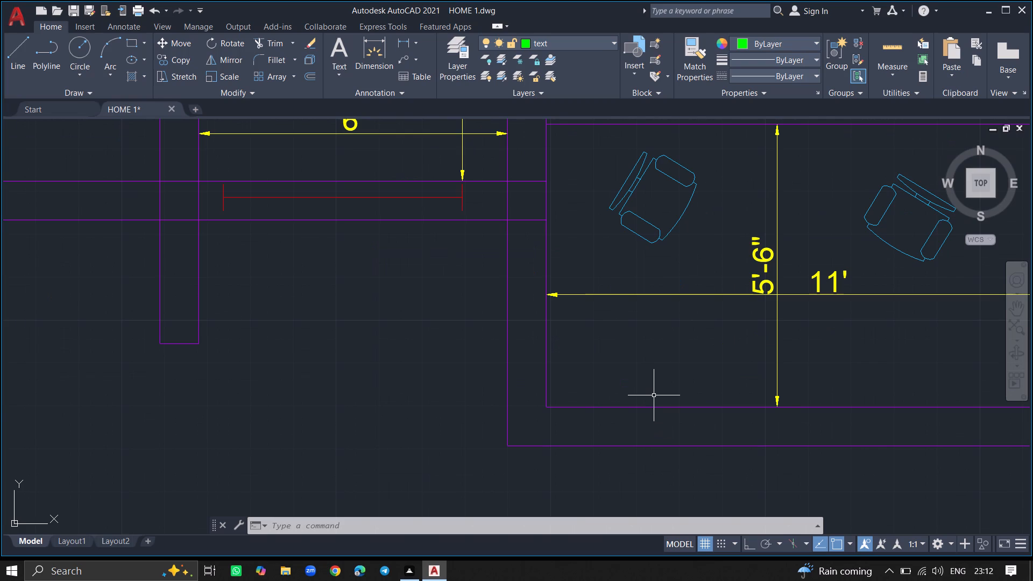
type("MTE")
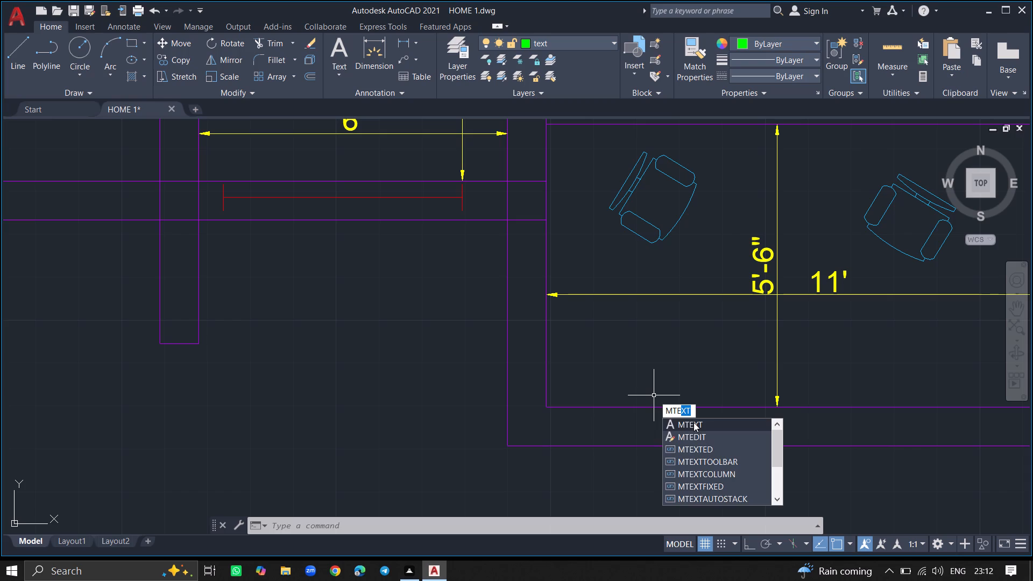
left_click(694, 422)
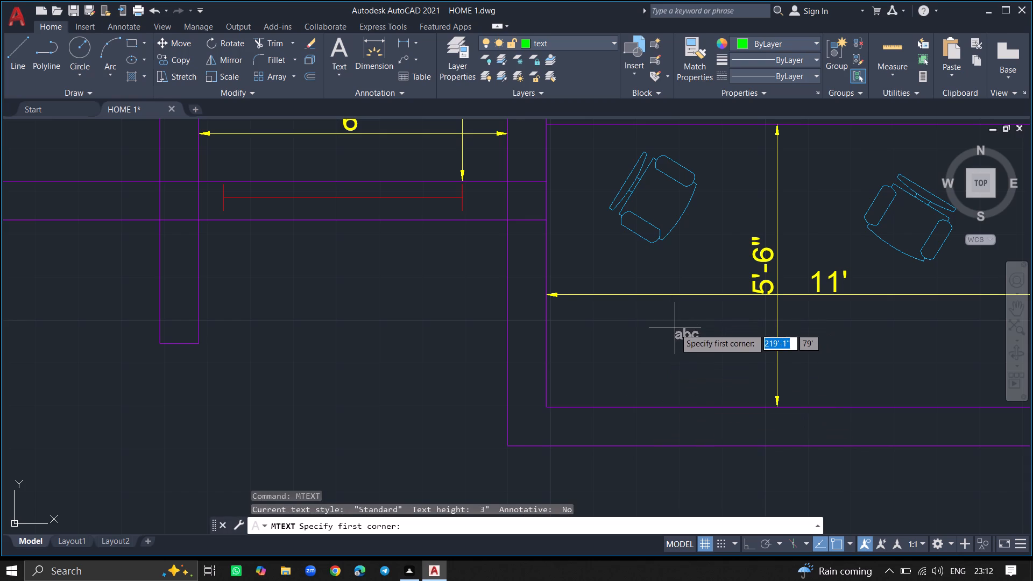
left_click(675, 328)
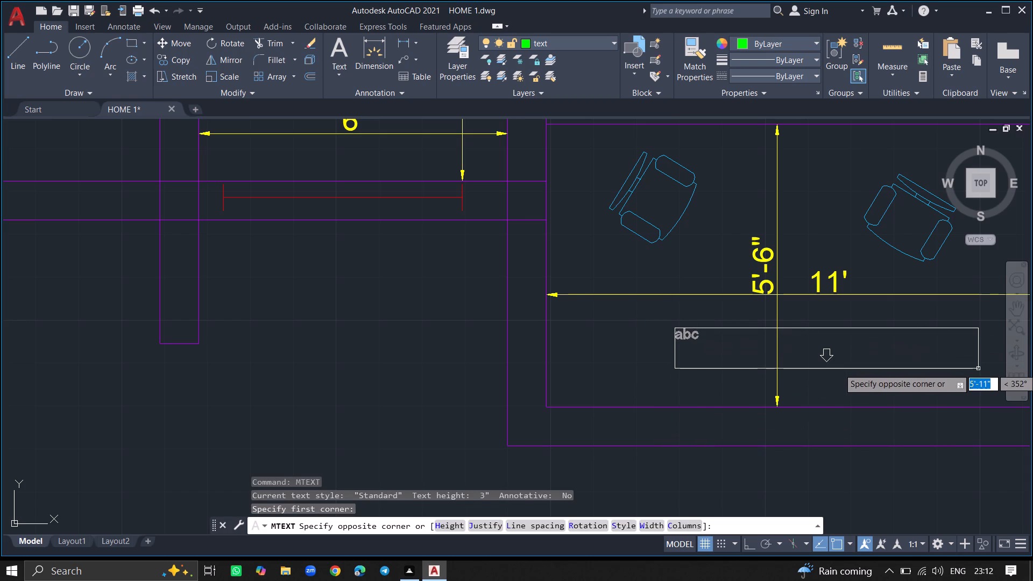
left_click(978, 369)
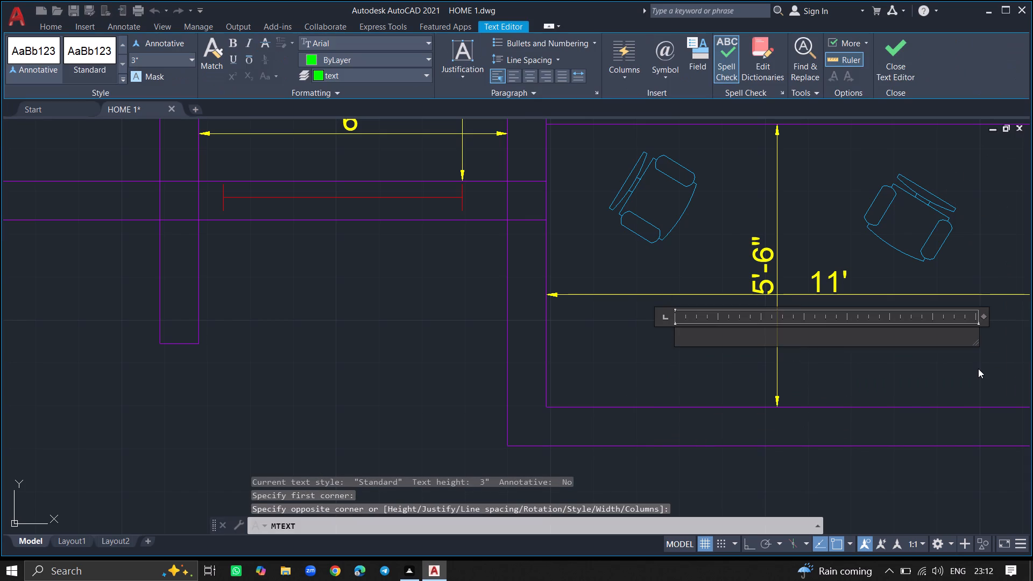
type("BALCO")
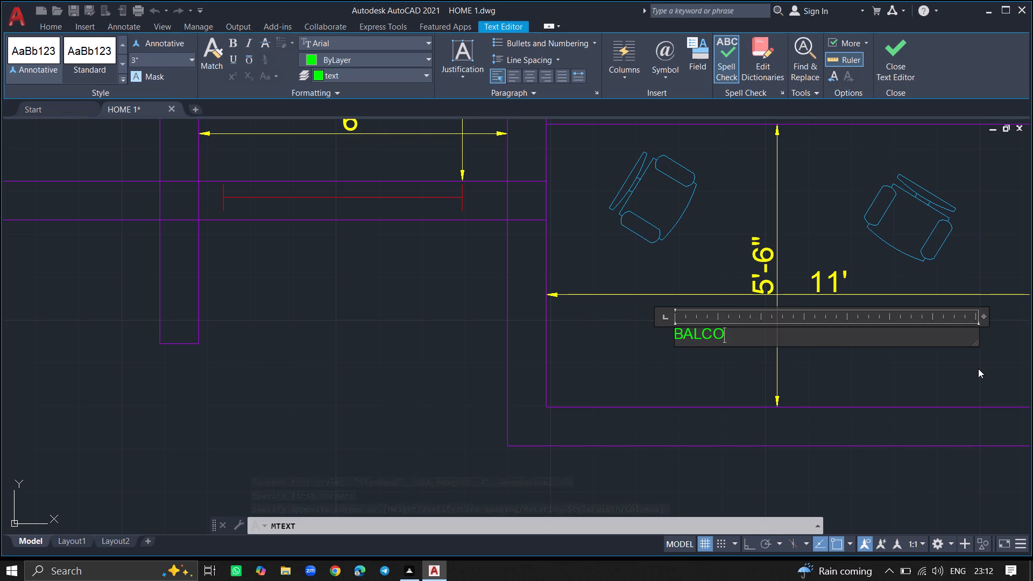
type("NY")
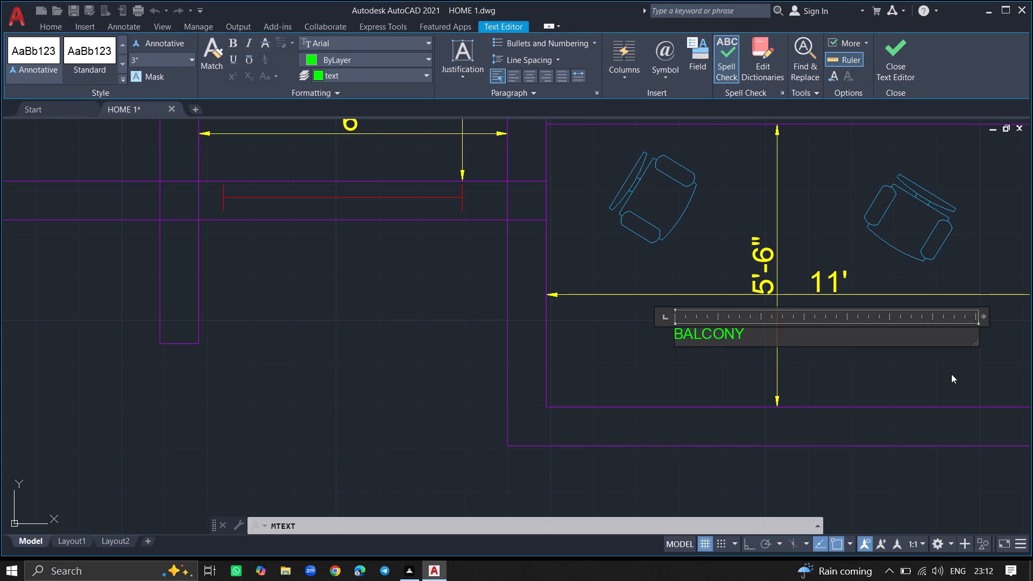
left_click(951, 374)
Add a multiline text label reading "UTILITY" below the door swing in the narrow room beside the 20'-9" wide room.
scroll(883, 356, "down", 3, "ctrl")
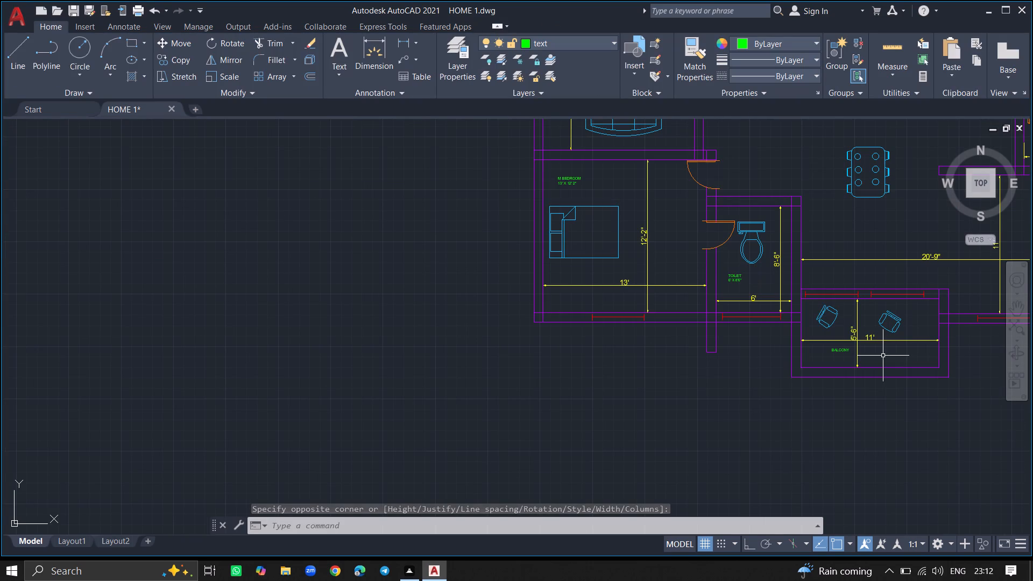
scroll(883, 356, "down", 3, "ctrl")
scroll(903, 300, "down", 3, "ctrl")
scroll(903, 300, "up", 1, "ctrl")
scroll(903, 300, "down", 1, "ctrl")
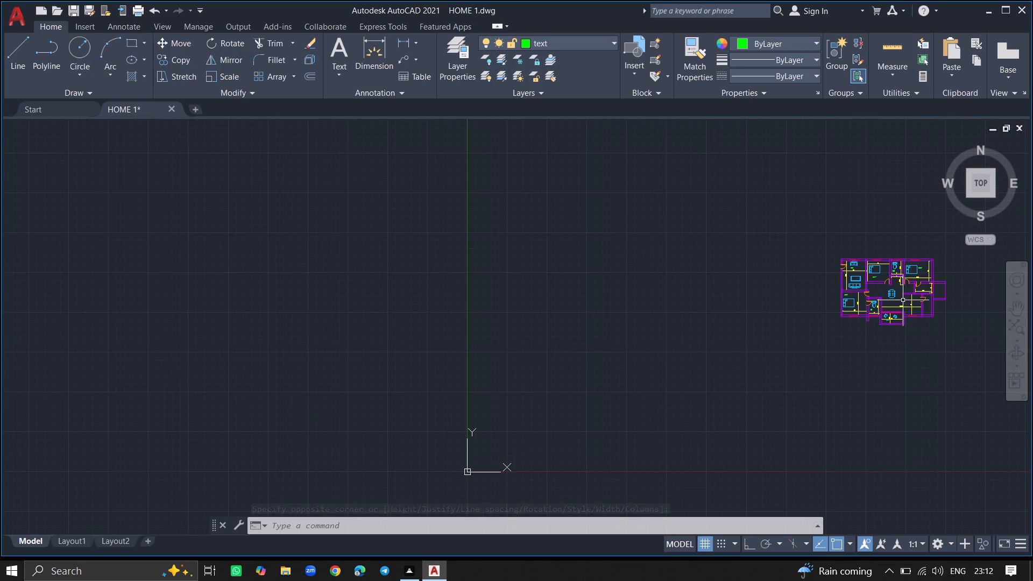
scroll(923, 298, "up", 1, "ctrl")
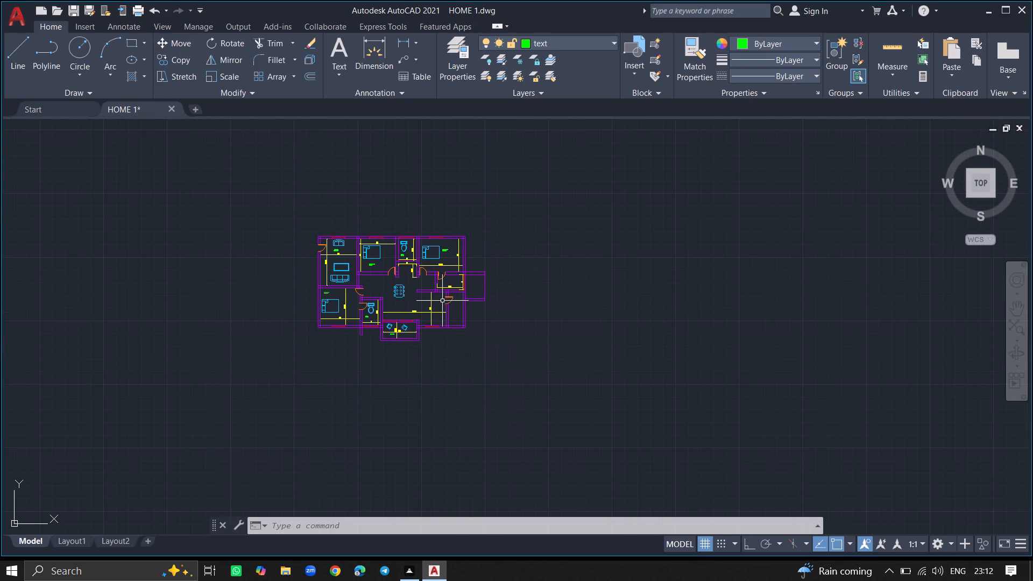
scroll(441, 302, "up", 2, "ctrl")
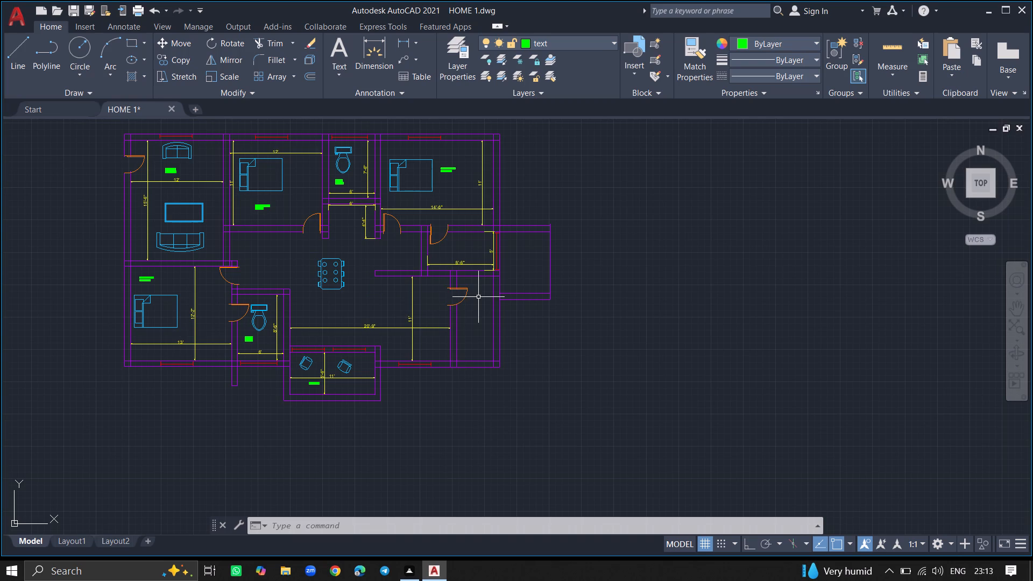
scroll(478, 296, "up", 4, "ctrl")
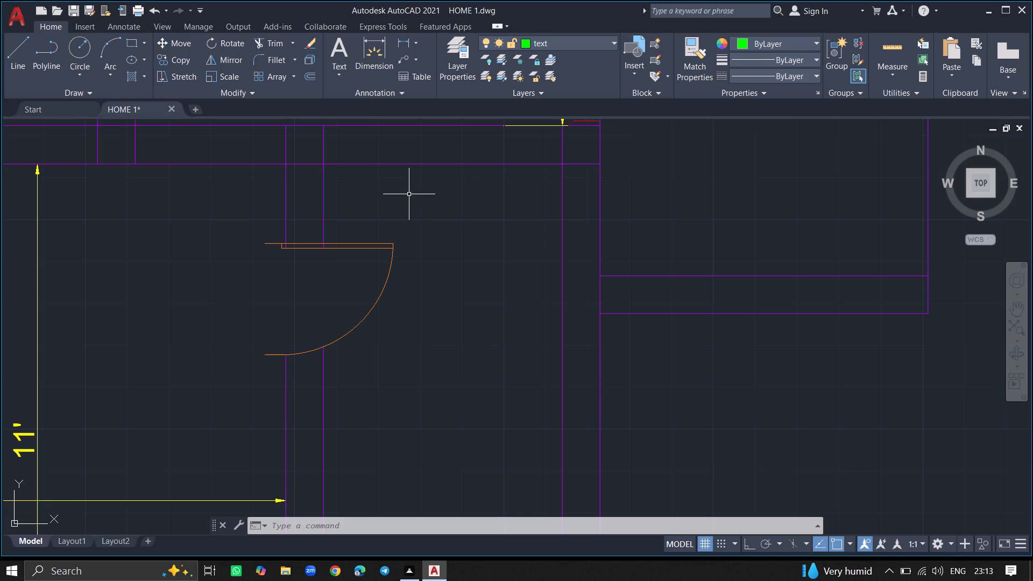
type("MTEXT")
key("Return")
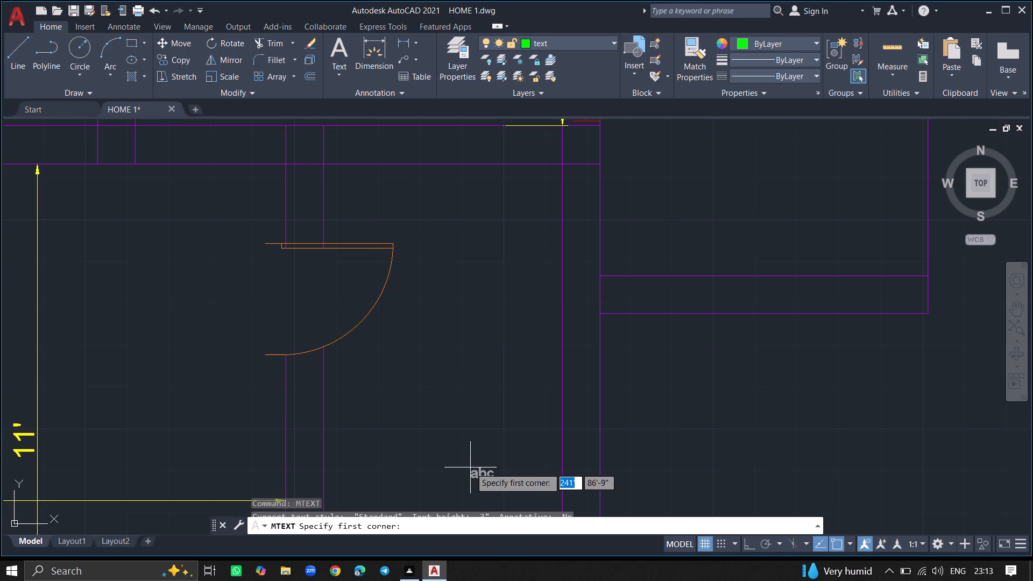
left_click(360, 430)
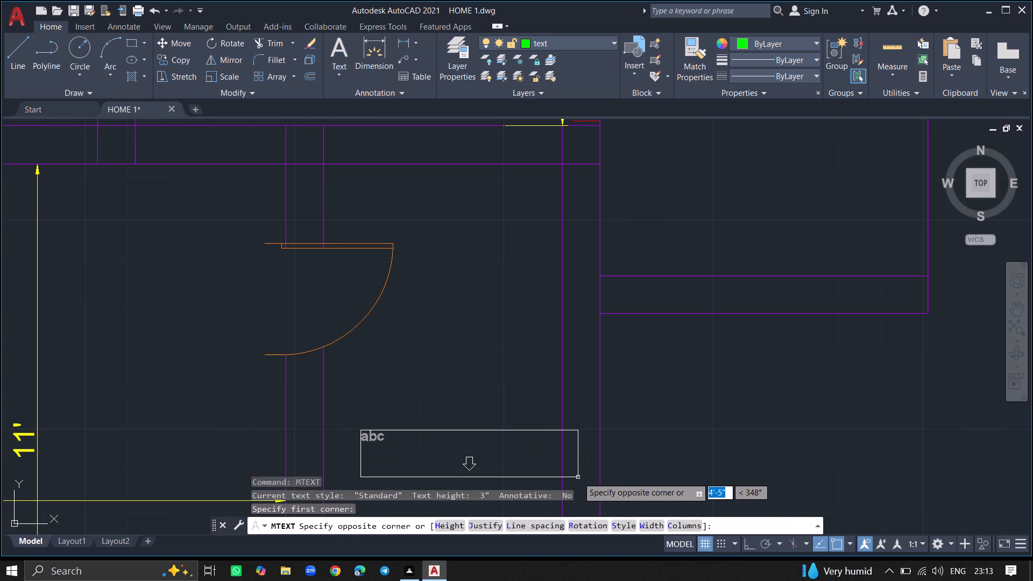
left_click(578, 477)
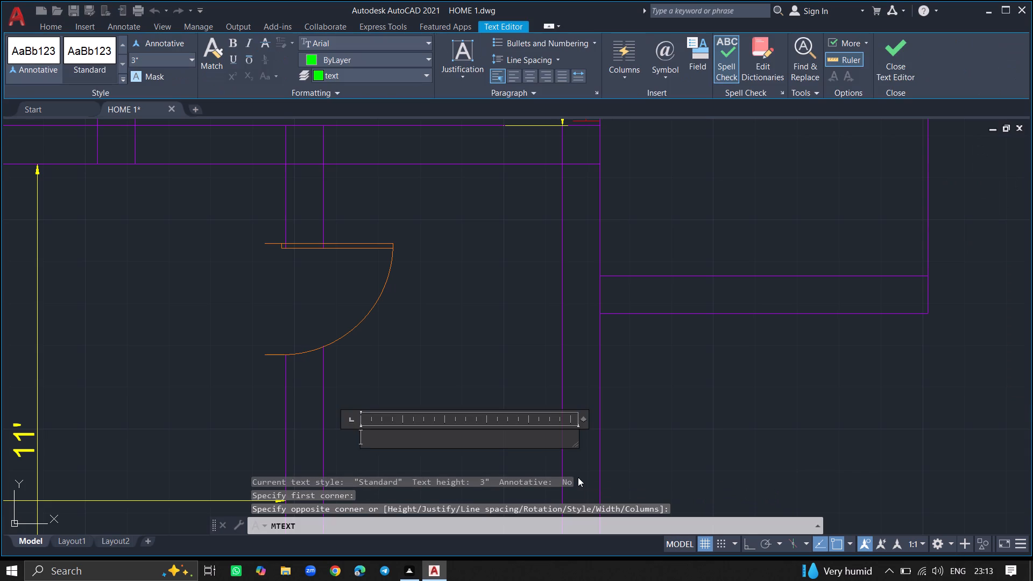
type("UT")
type("ILI")
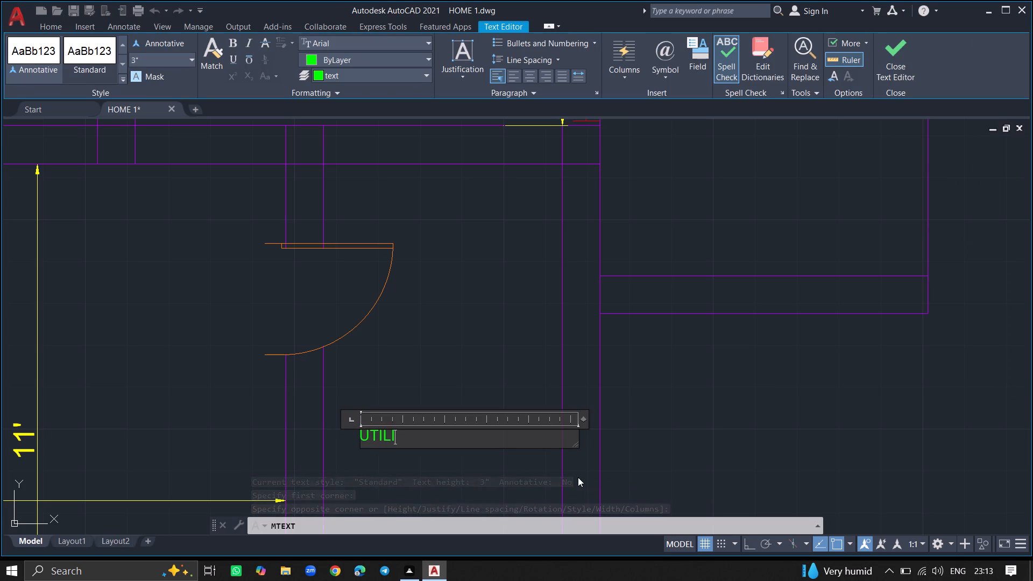
type("TY")
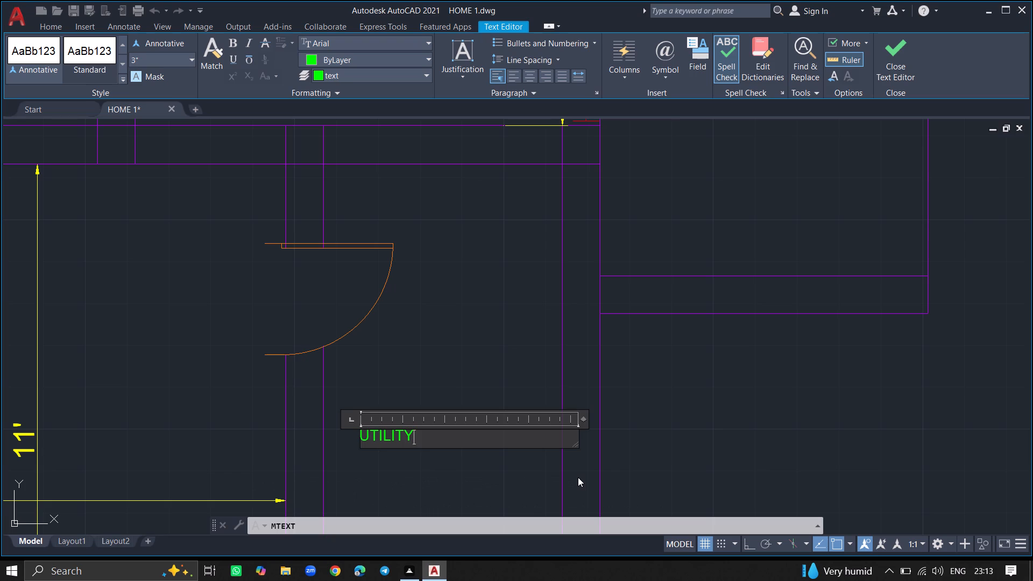
left_click(497, 489)
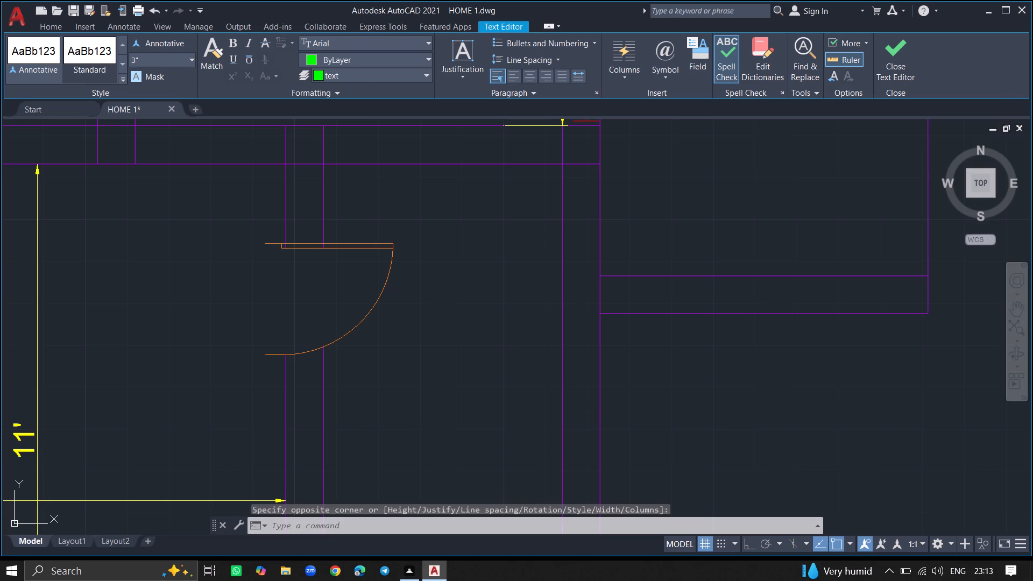
Start rotating the UTILITY label with Rotate, using a base point at the start of the word.
left_click(480, 418)
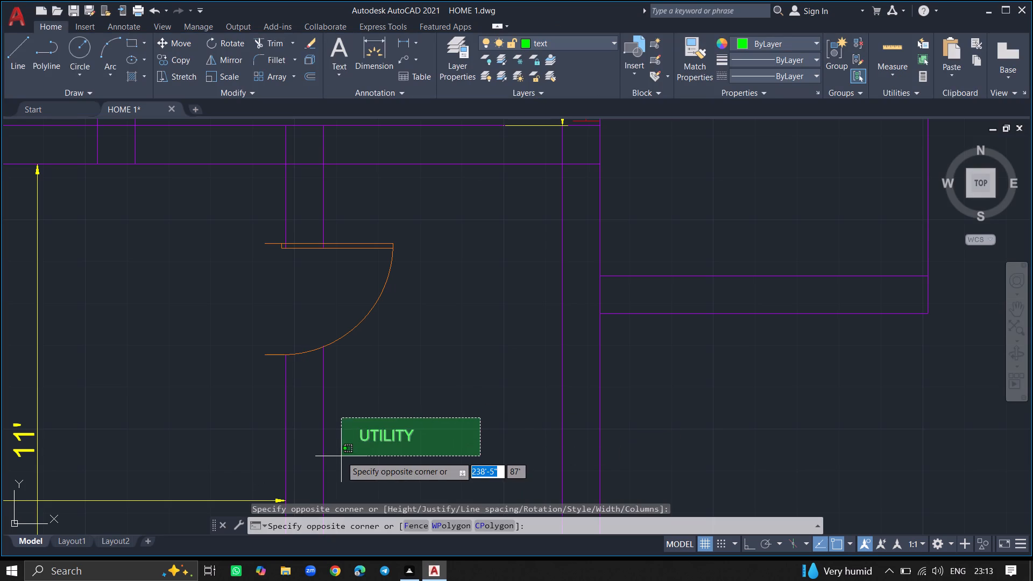
left_click(341, 456)
type("RO")
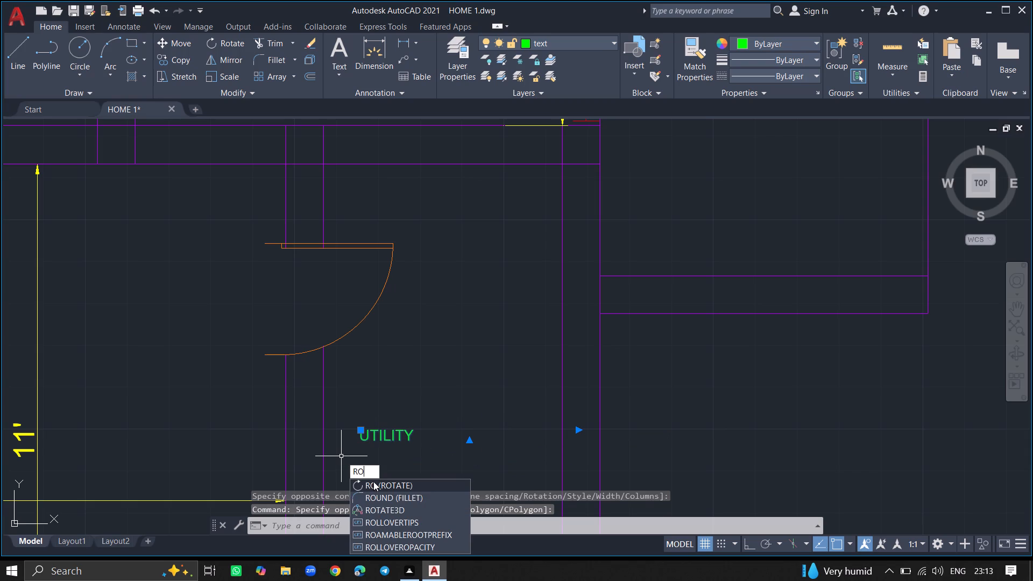
left_click(373, 483)
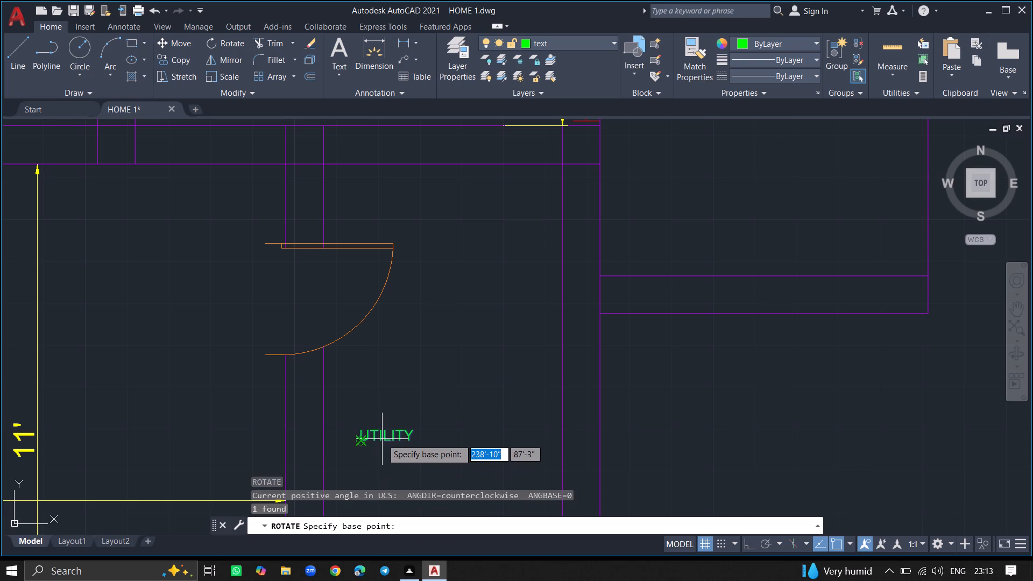
left_click(382, 439)
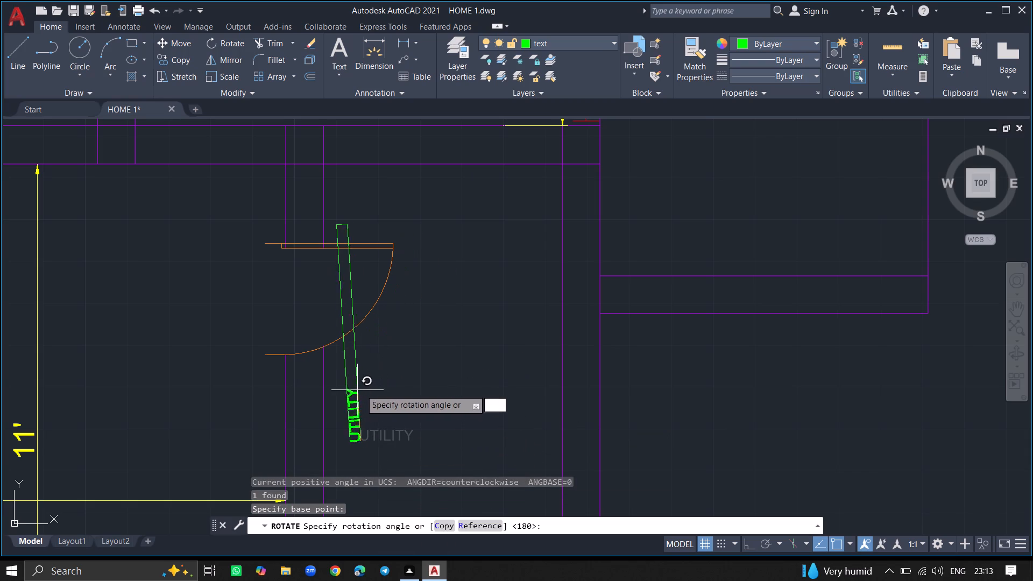
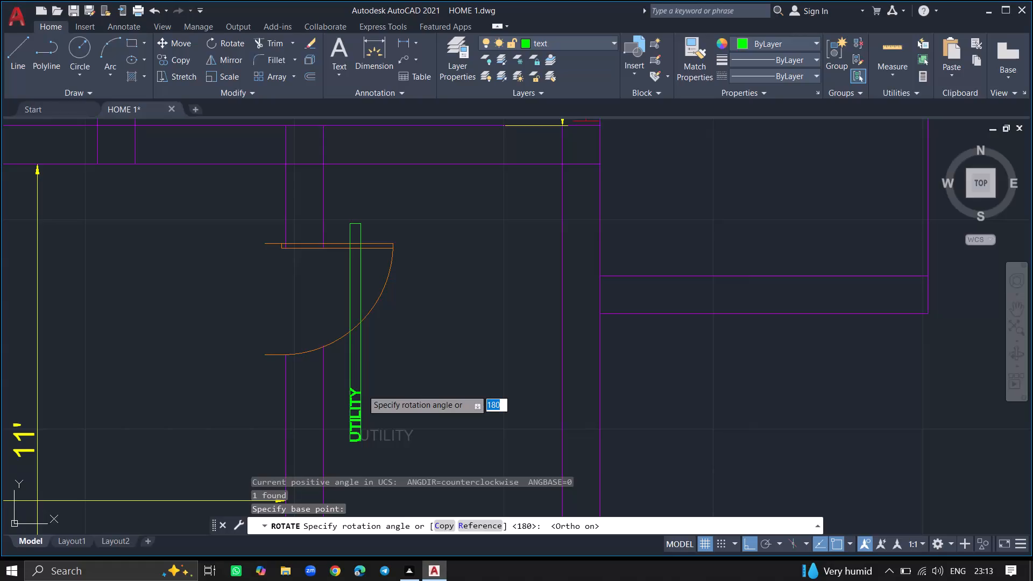
Complete the rotation of the UTILITY label so it stands vertically and reads upward.
left_click(362, 389)
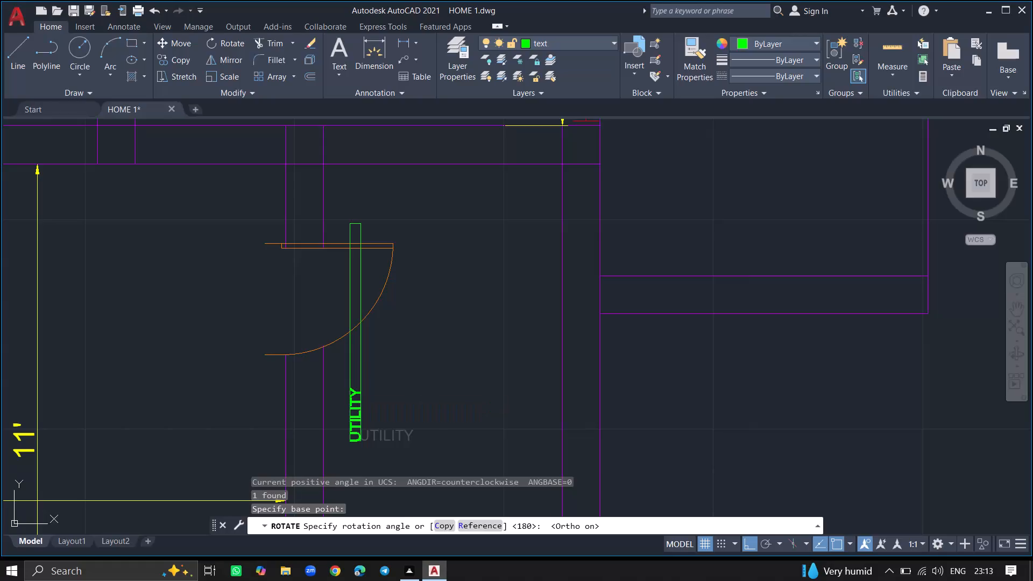
Move the vertical UTILITY label horizontally from beside the wall to the middle of the narrow room.
left_click(356, 395)
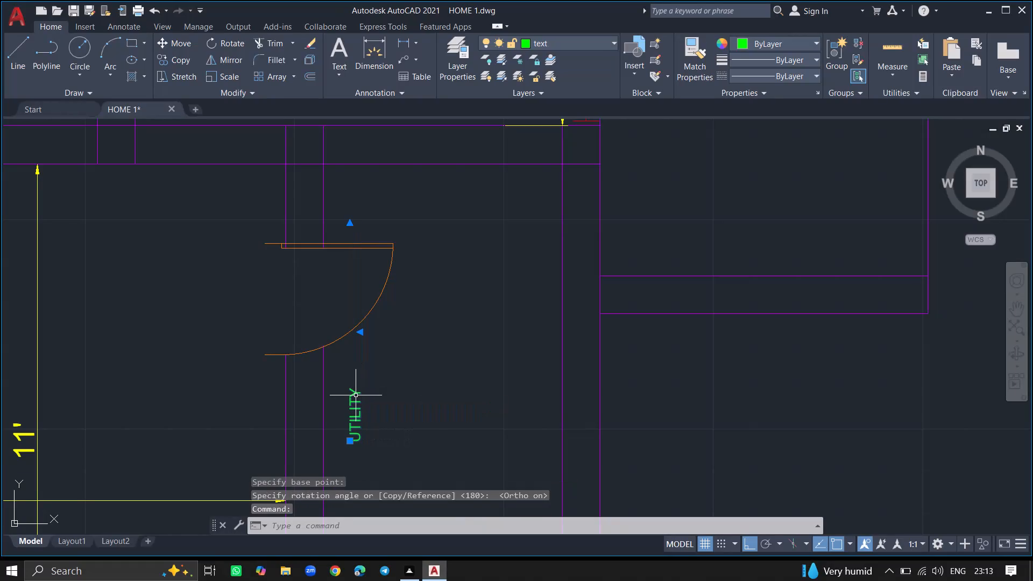
type("MOVE")
key("Return")
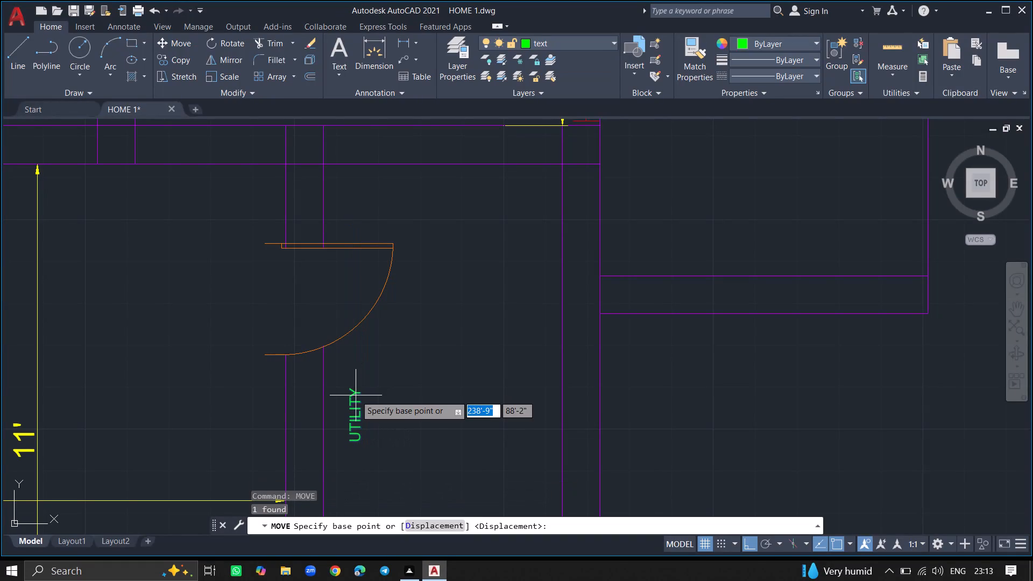
left_click(356, 395)
left_click(434, 400)
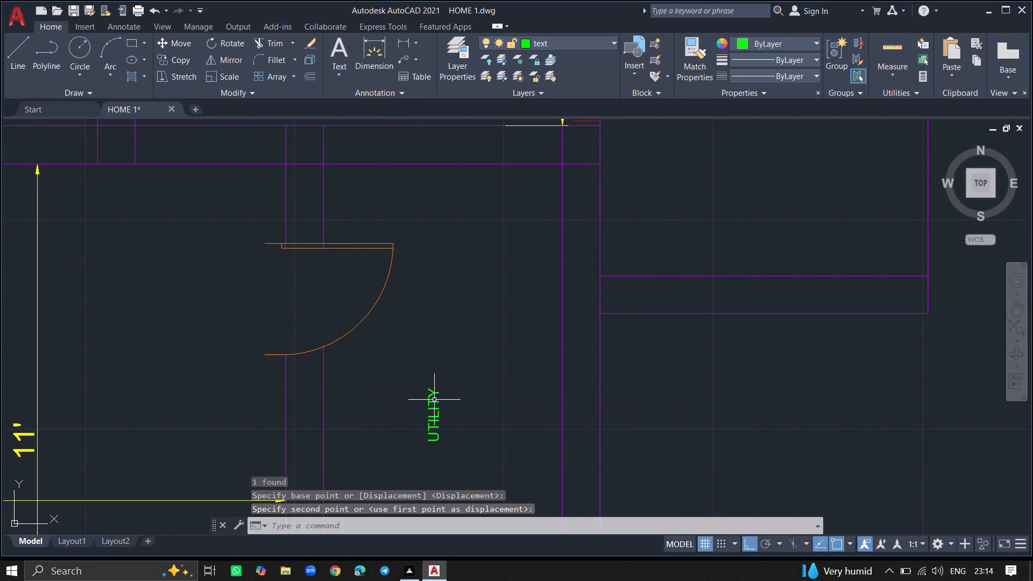
Add a multiline text label reading "TOILET" and "8' 6" X 5'" beside the door swing in the 8'-6" by 5' room.
scroll(437, 362, "down", 3, "ctrl")
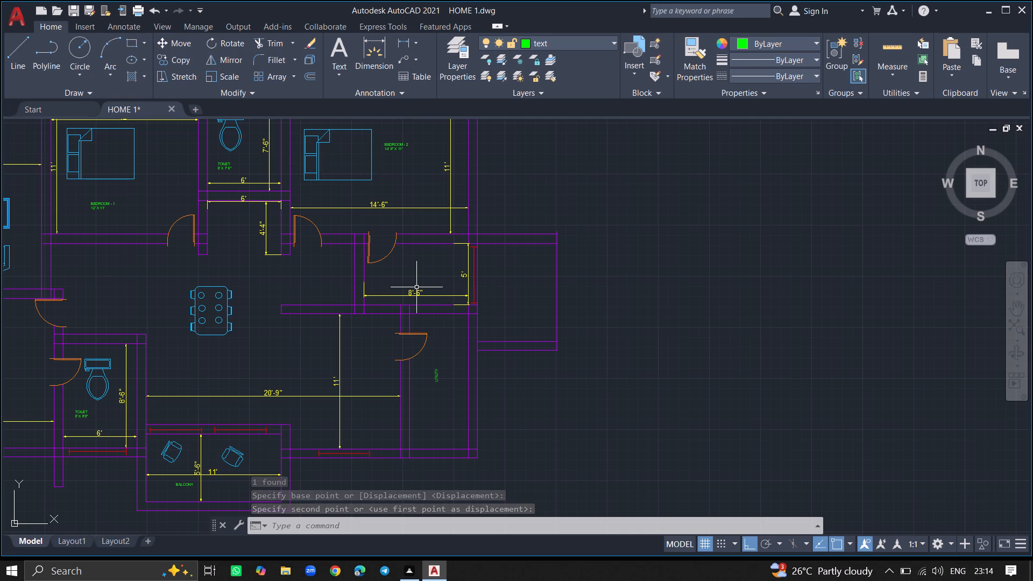
scroll(409, 268, "up", 4, "ctrl")
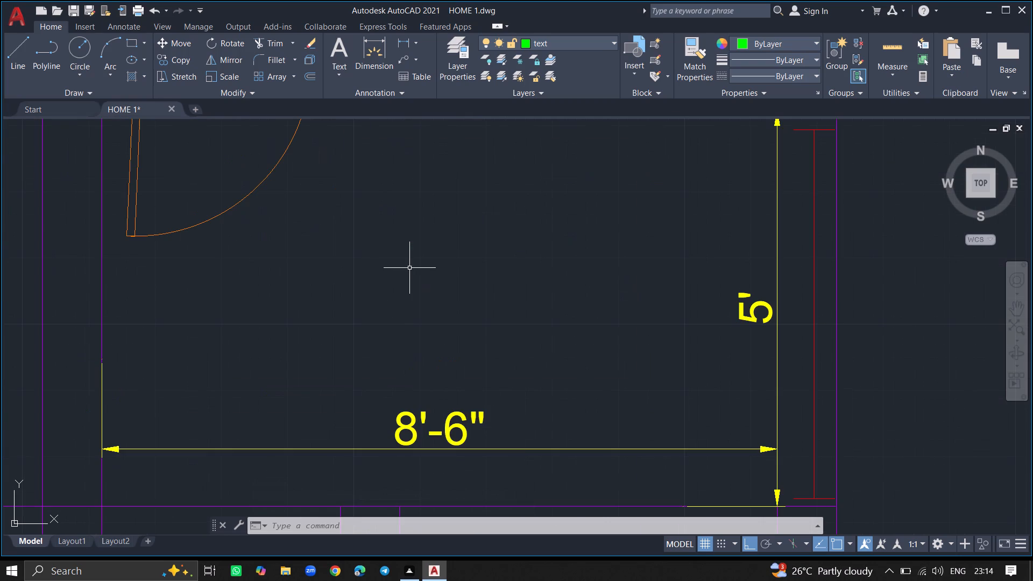
type("MTEXT")
key("Return")
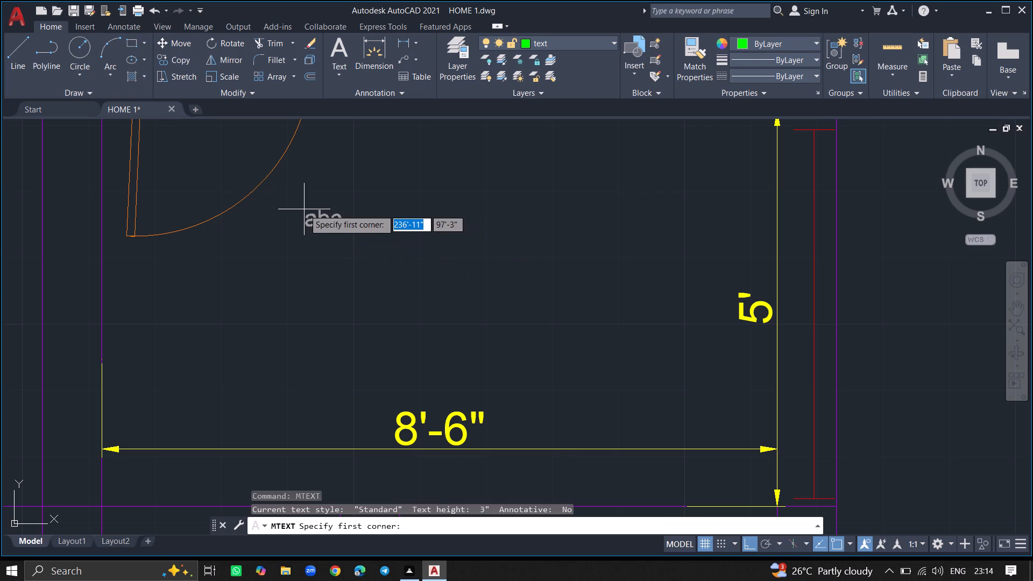
left_click(304, 209)
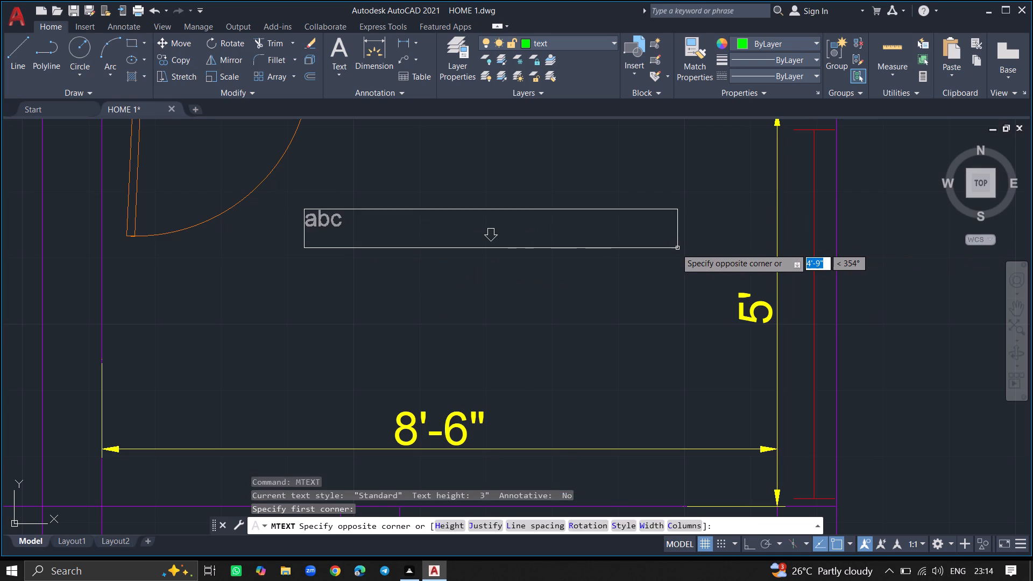
left_click(675, 248)
type("TOILET")
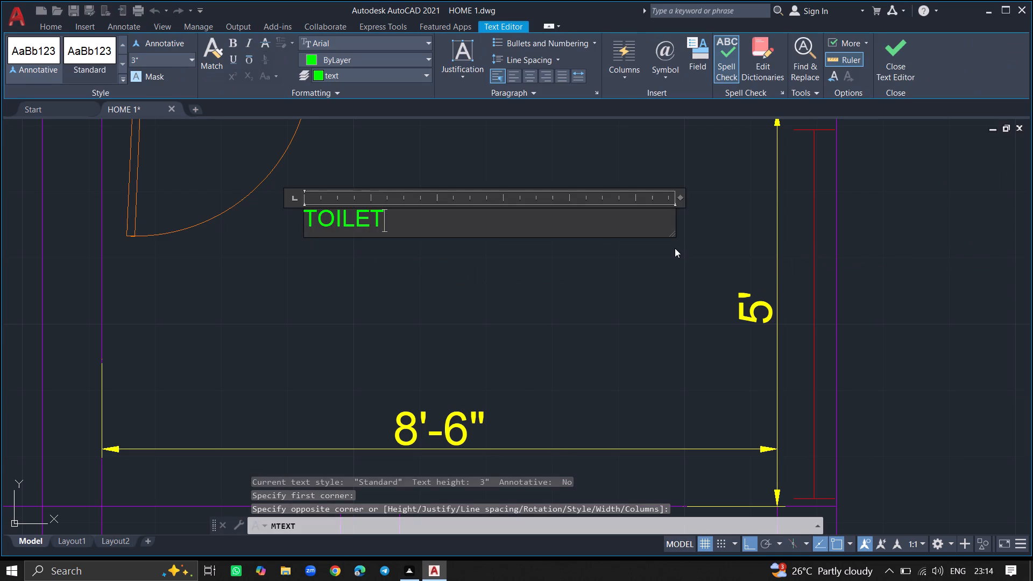
key("Return")
type("8' X")
key("space")
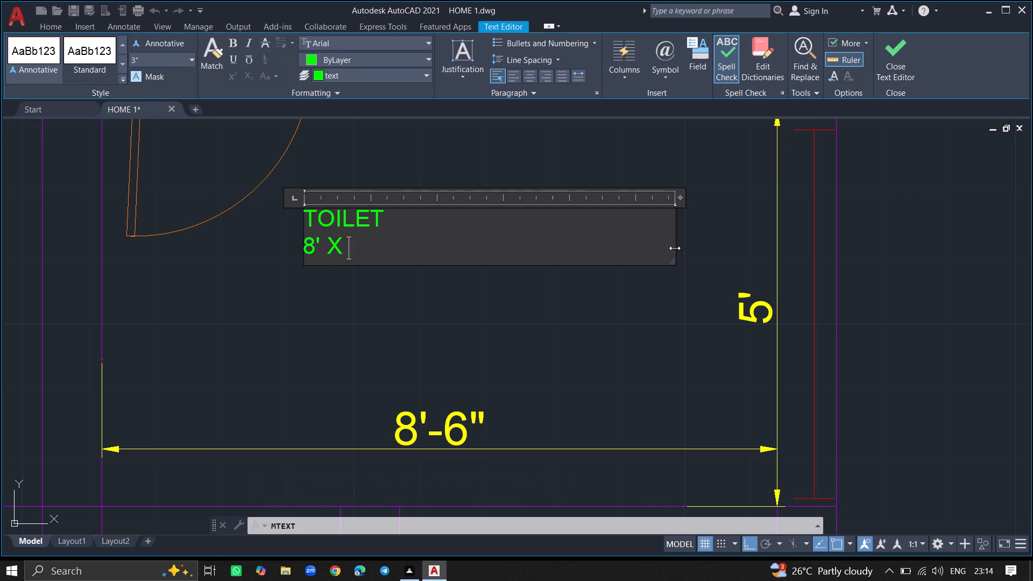
type("5'")
left_click(320, 250)
key("space")
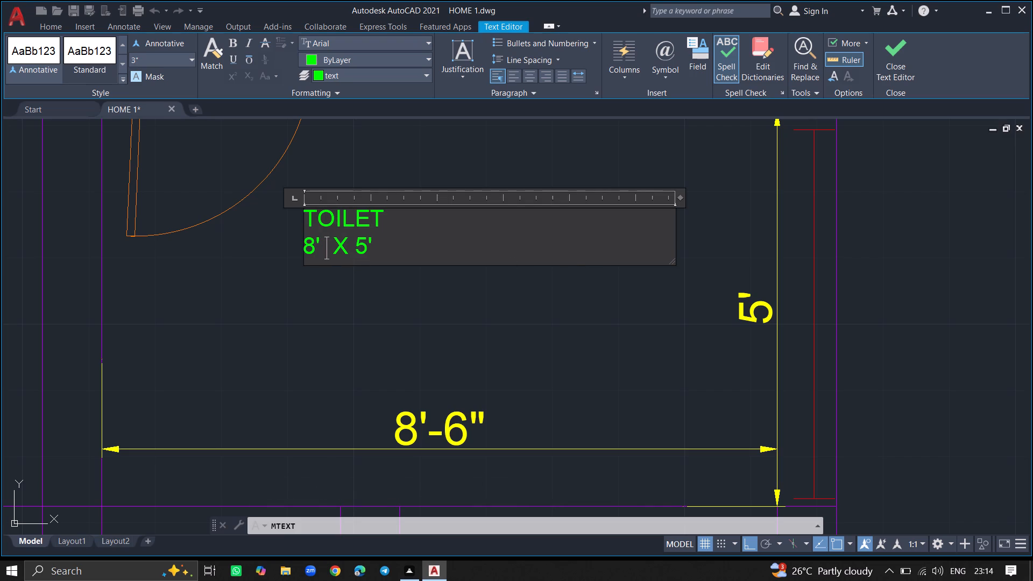
type("6")
key("shift+quotedbl")
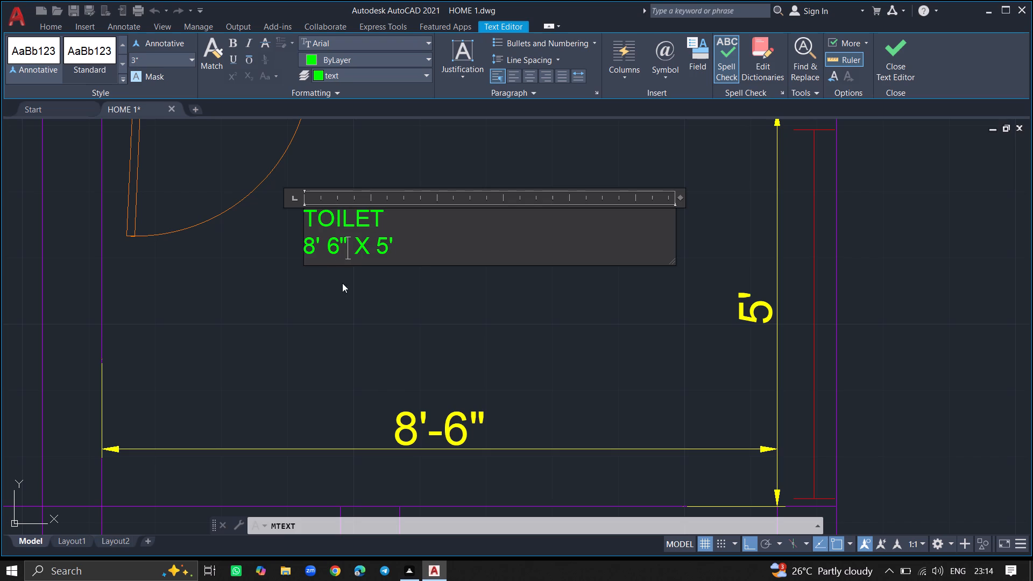
left_click(351, 295)
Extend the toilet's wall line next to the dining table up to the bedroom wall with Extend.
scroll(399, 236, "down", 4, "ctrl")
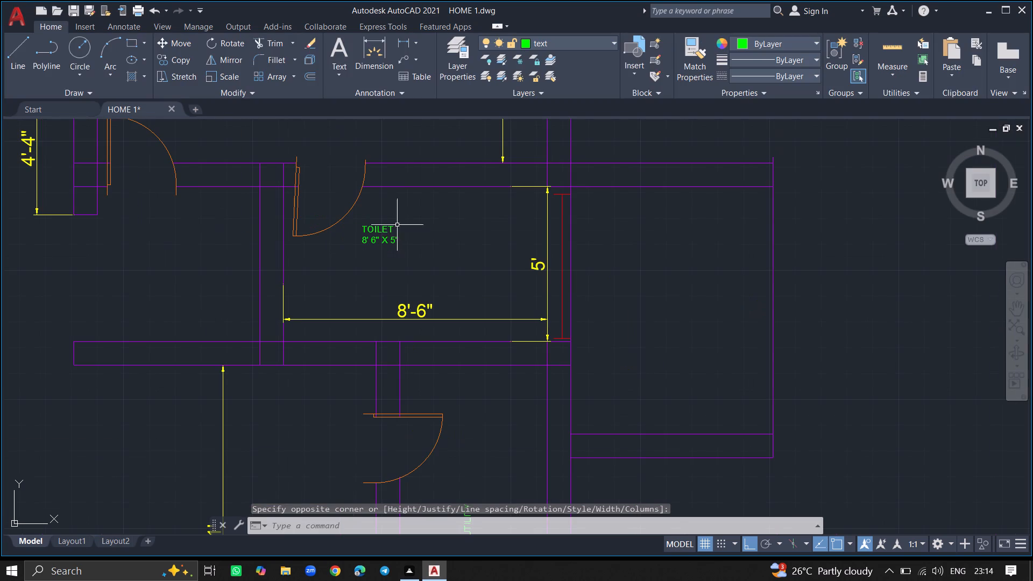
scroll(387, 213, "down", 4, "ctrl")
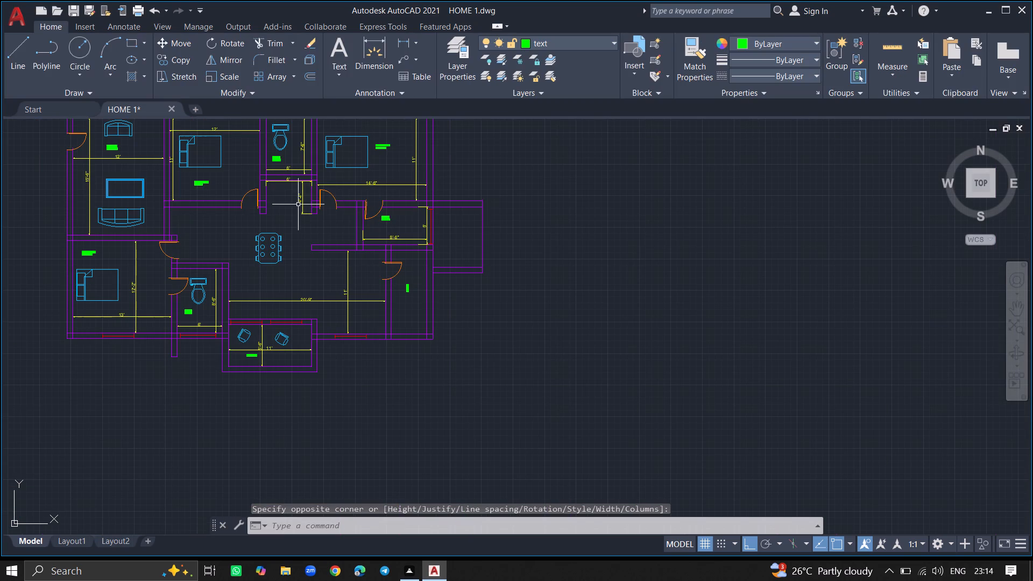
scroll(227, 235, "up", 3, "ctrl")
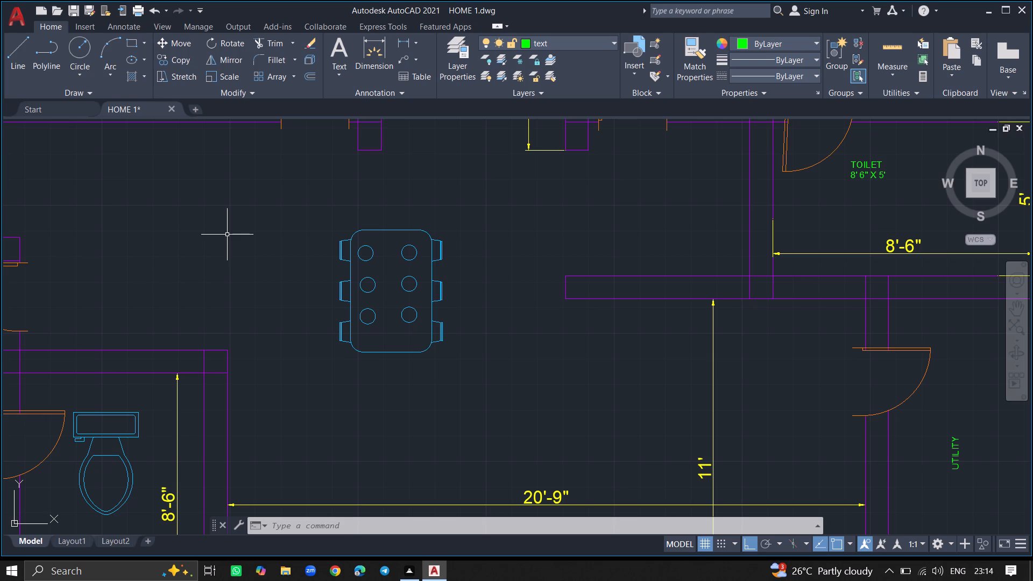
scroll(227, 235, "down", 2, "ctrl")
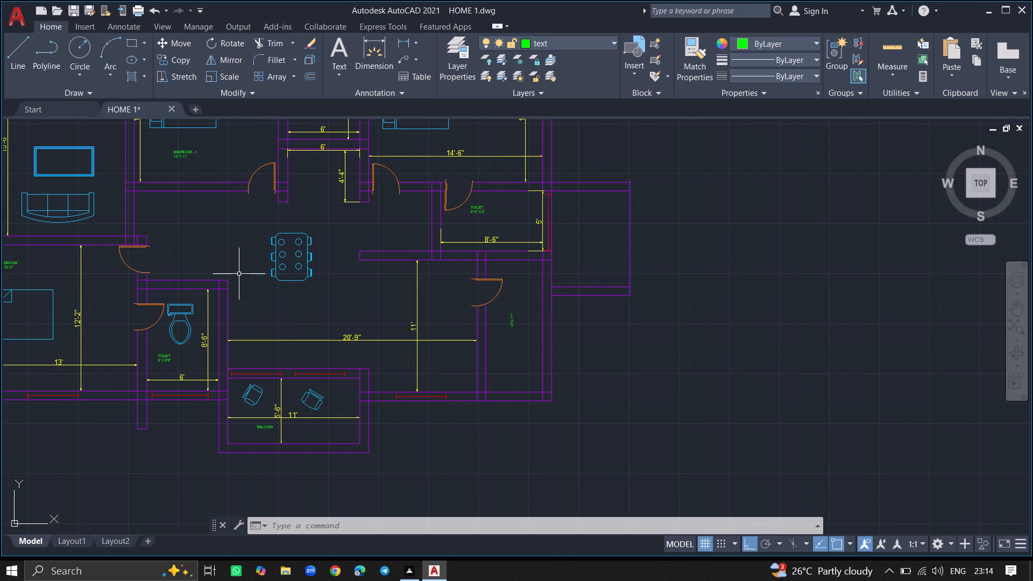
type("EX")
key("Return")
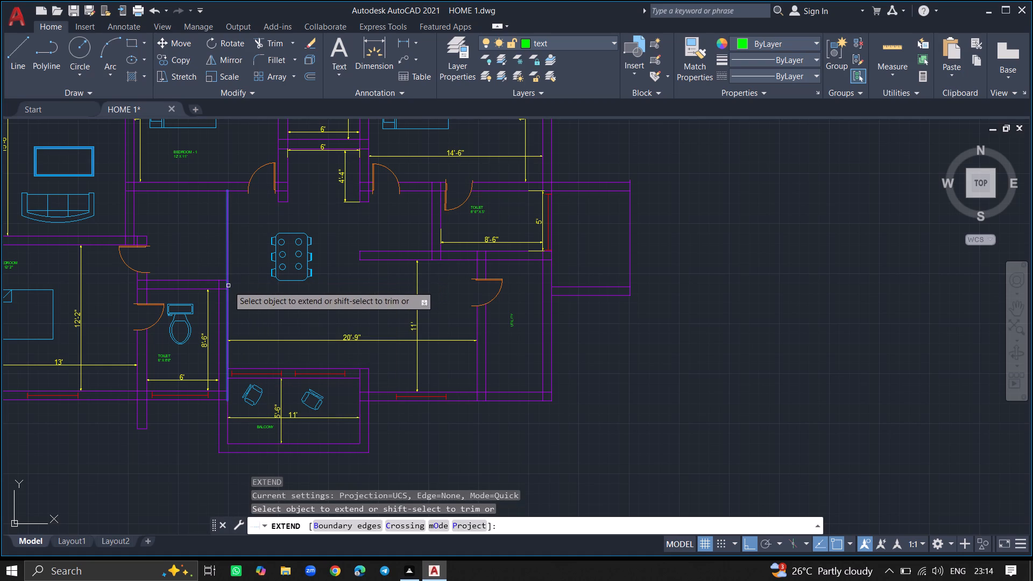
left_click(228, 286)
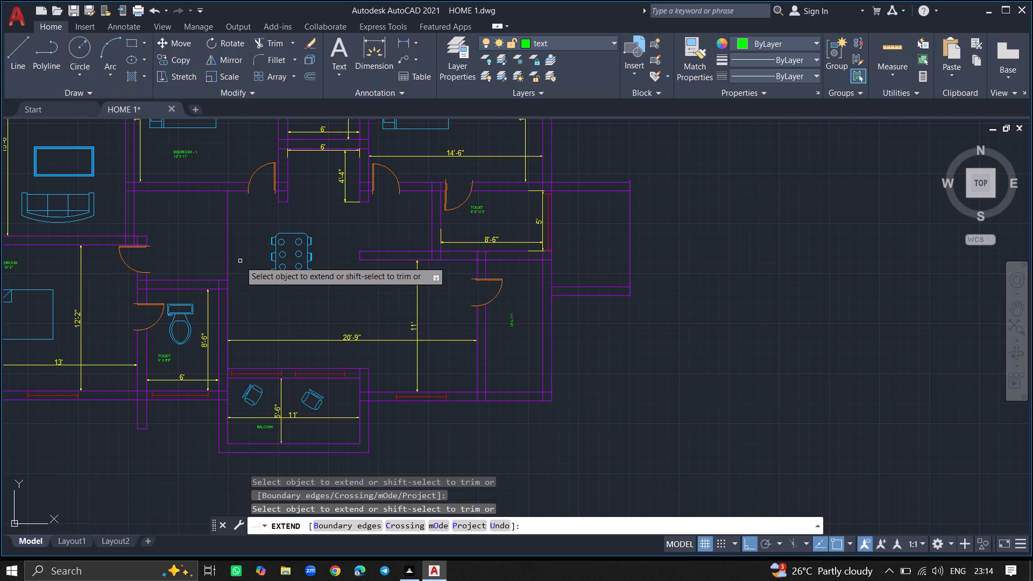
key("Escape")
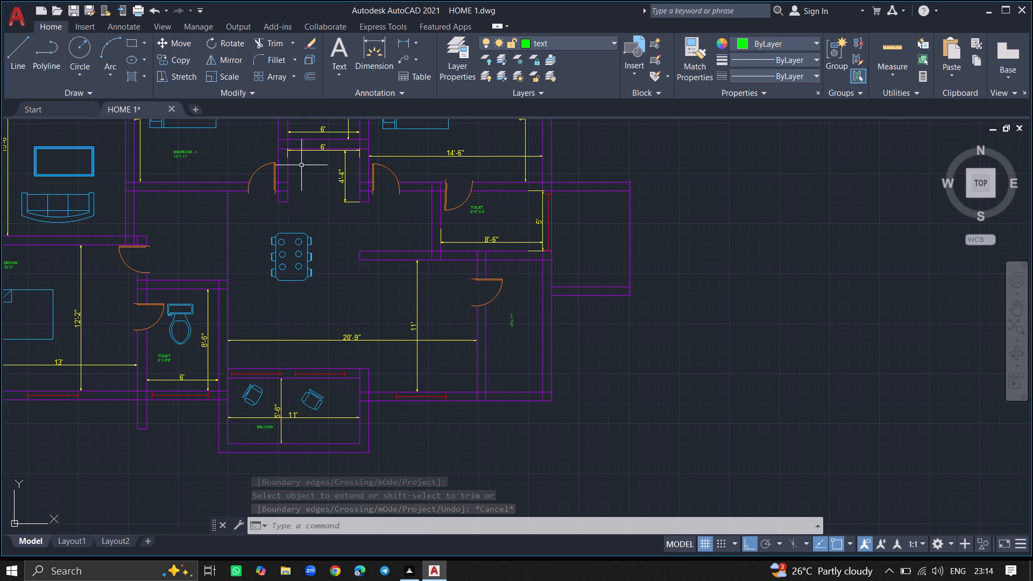
Make the dimensions layer current.
double_click(452, 76)
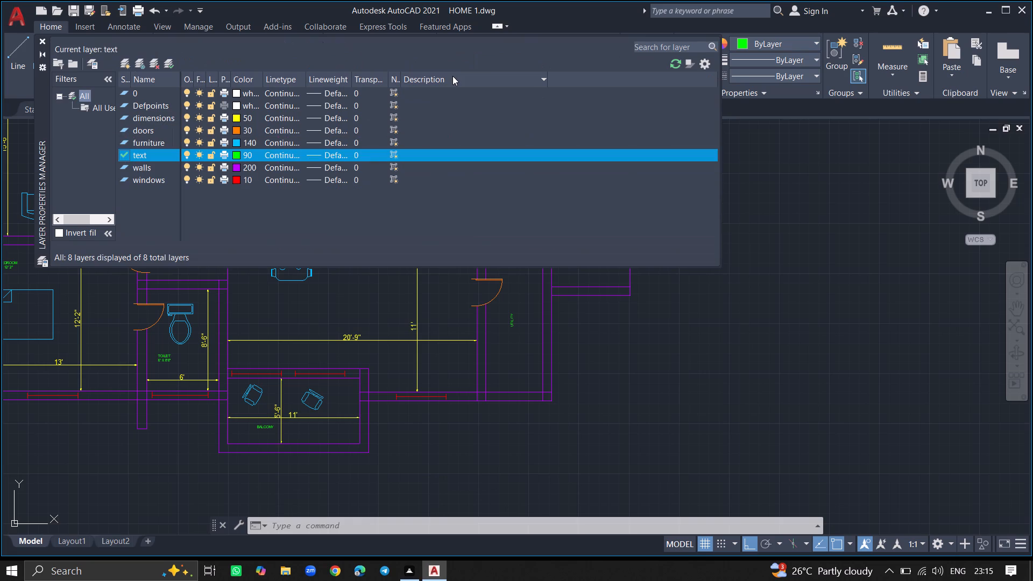
double_click(165, 119)
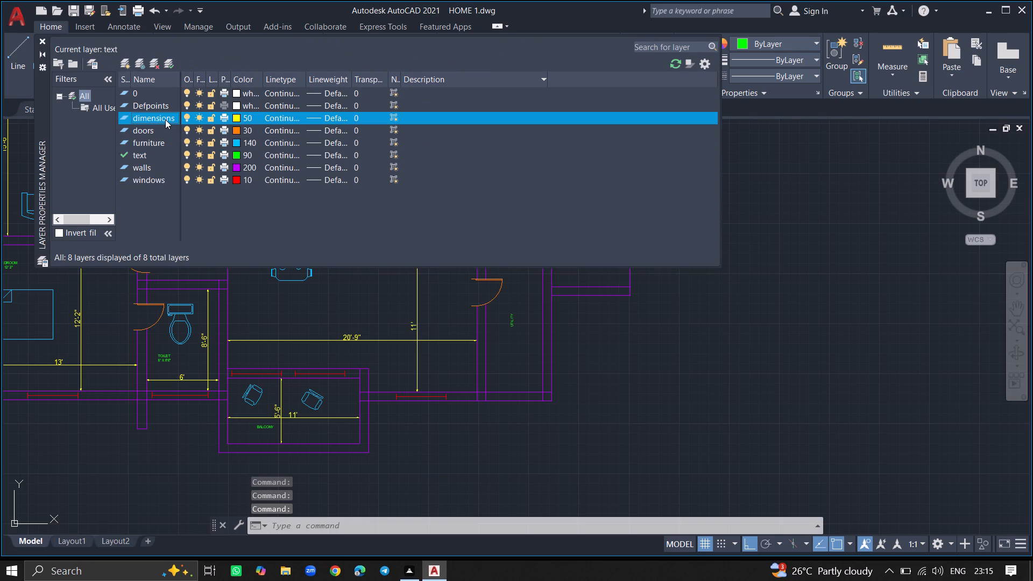
left_click(43, 39)
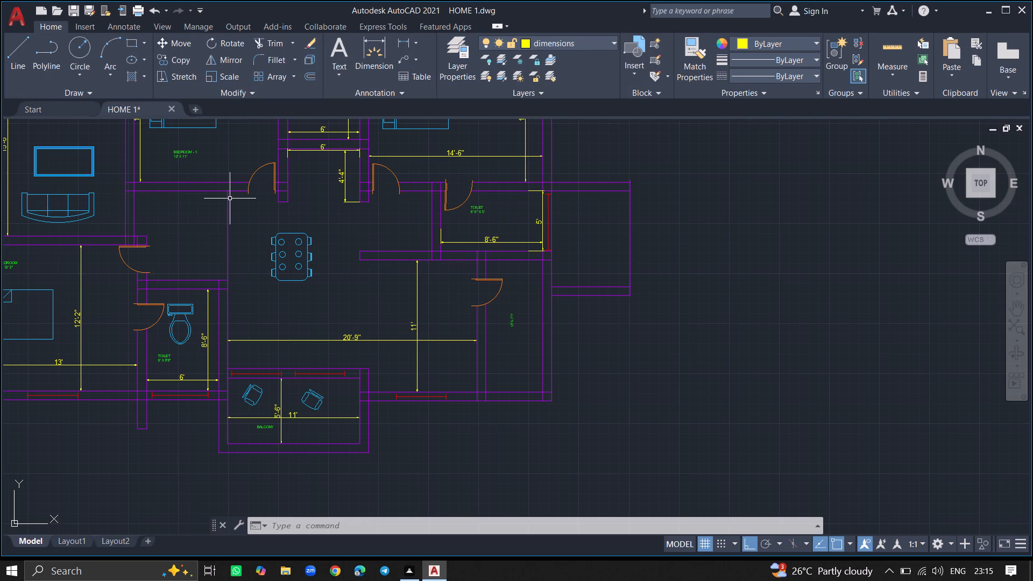
Check the dining space's width with a linear dimension preview from the extended wall line to the 8'-6" toilet's wall, without placing it.
type("DIML")
left_click(254, 226)
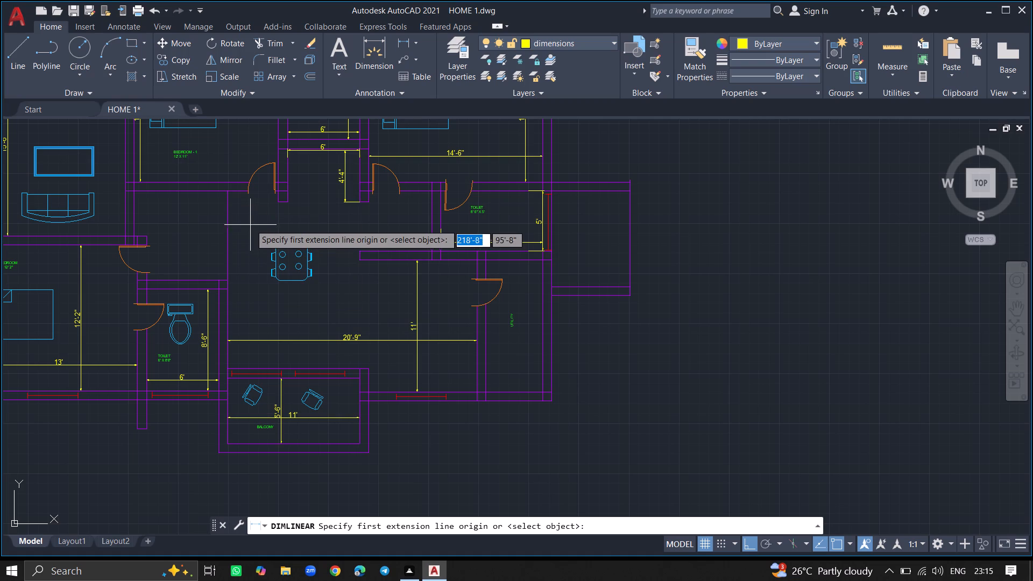
scroll(249, 223, "up", 5, "ctrl")
scroll(221, 223, "down", 3, "ctrl")
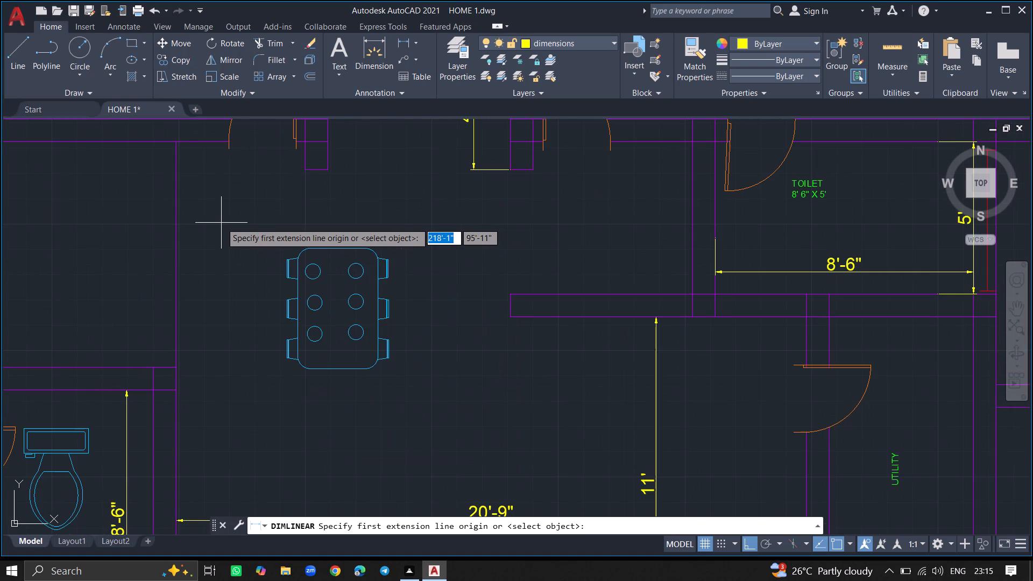
left_click(177, 212)
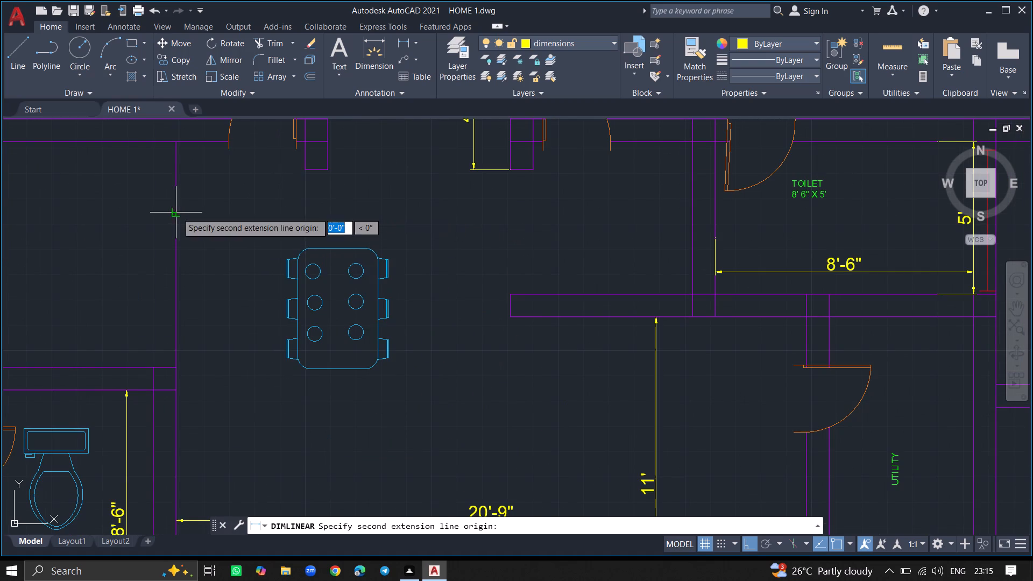
left_click(690, 215)
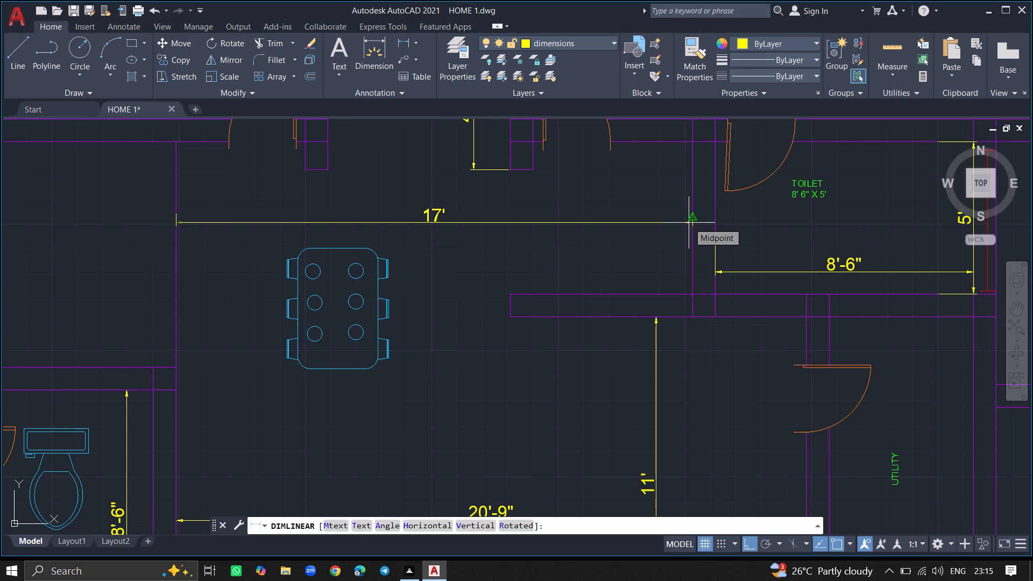
key("Escape")
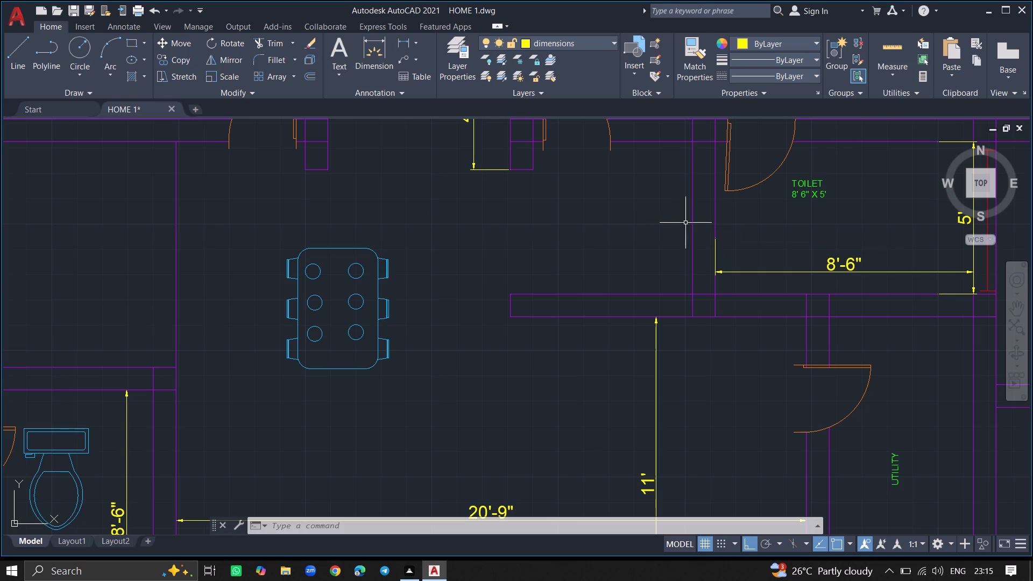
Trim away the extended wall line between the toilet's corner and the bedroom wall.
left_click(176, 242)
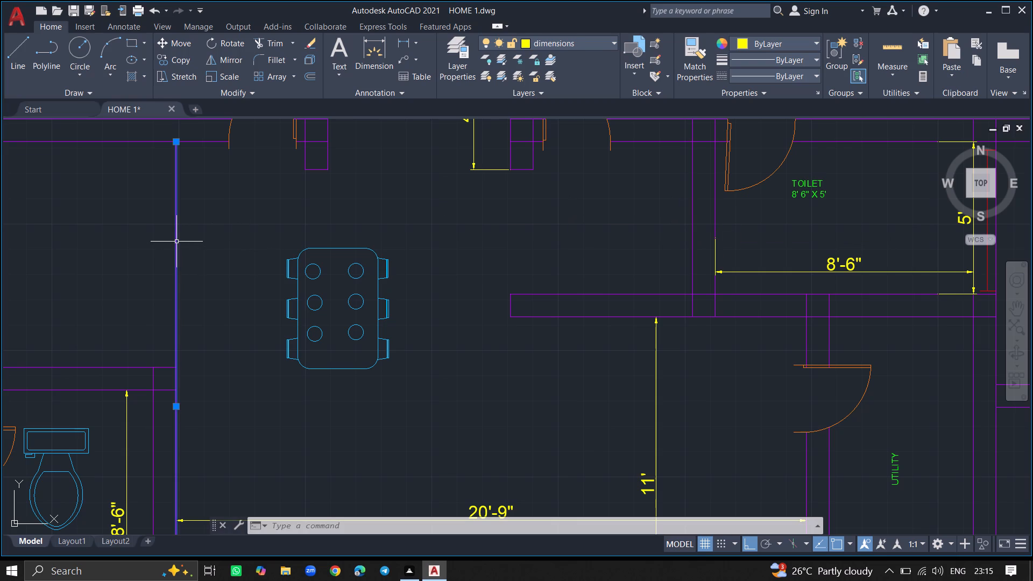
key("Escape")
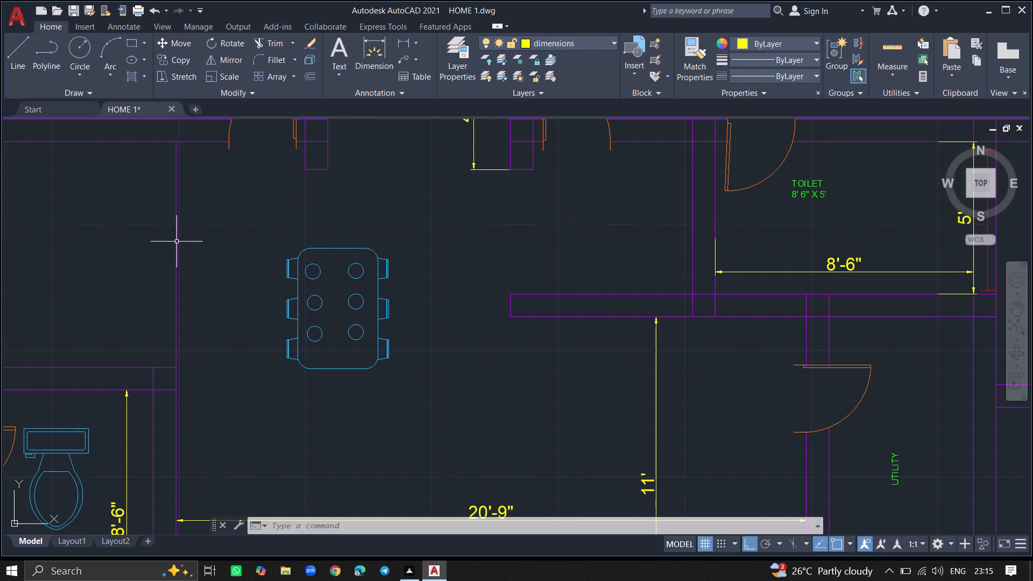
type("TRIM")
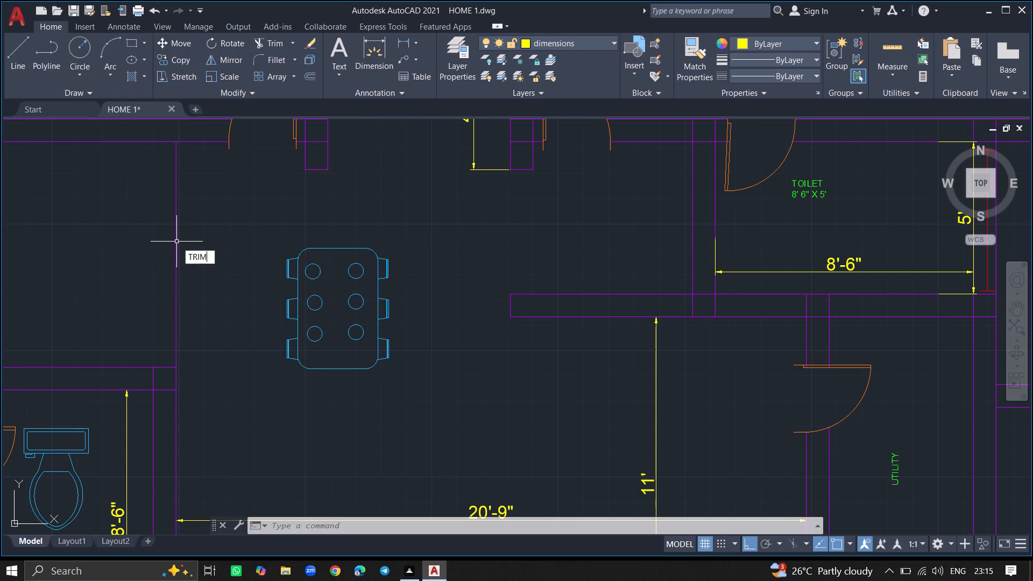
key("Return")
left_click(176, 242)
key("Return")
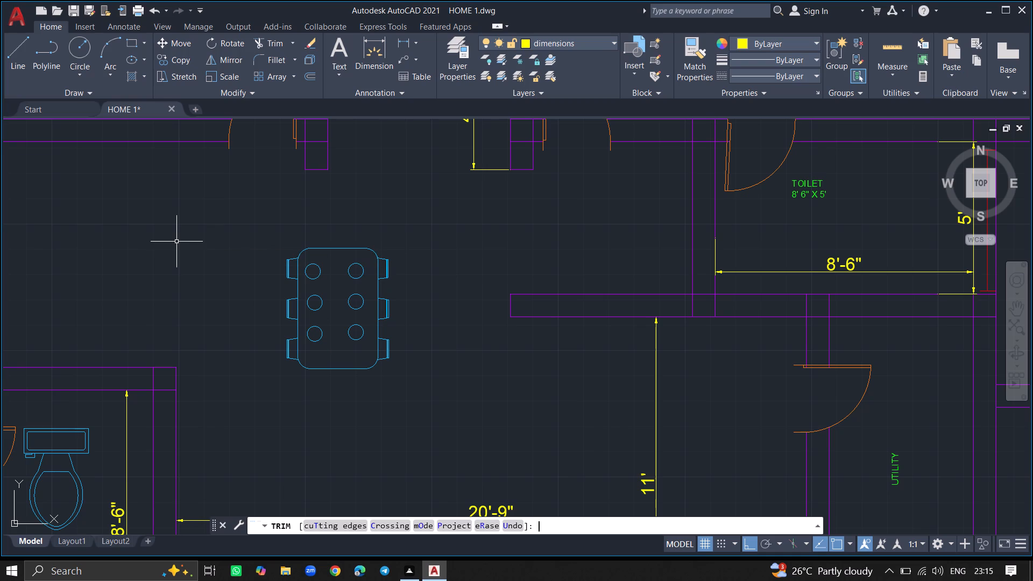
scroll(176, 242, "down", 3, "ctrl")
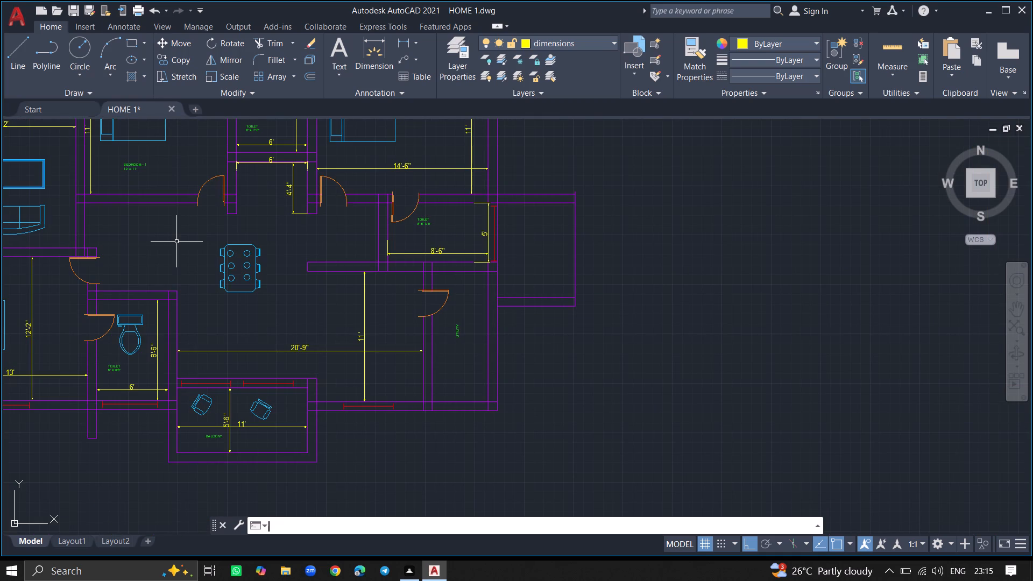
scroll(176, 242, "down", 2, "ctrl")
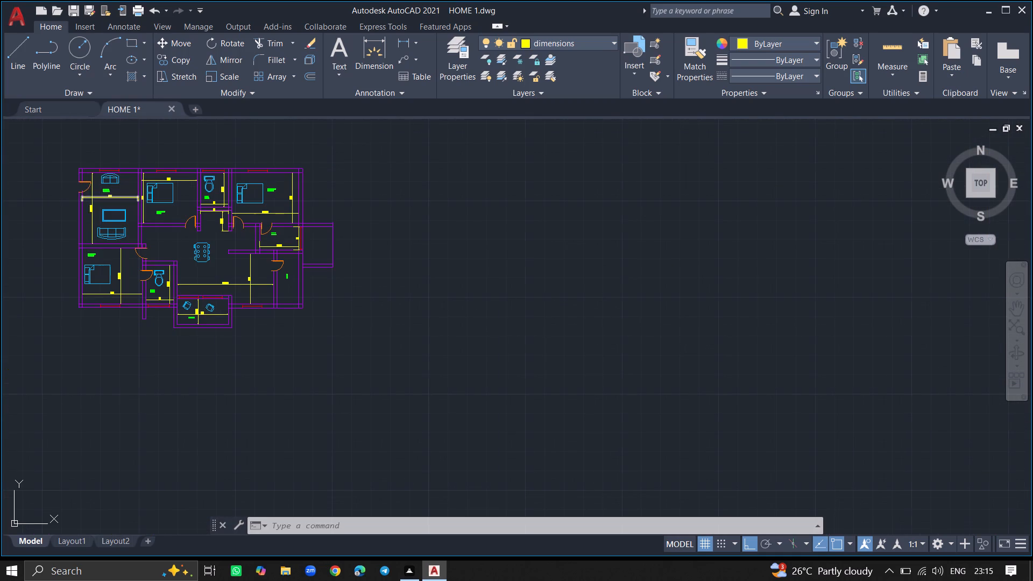
Save the HOME 1 drawing.
key("ctrl+s")
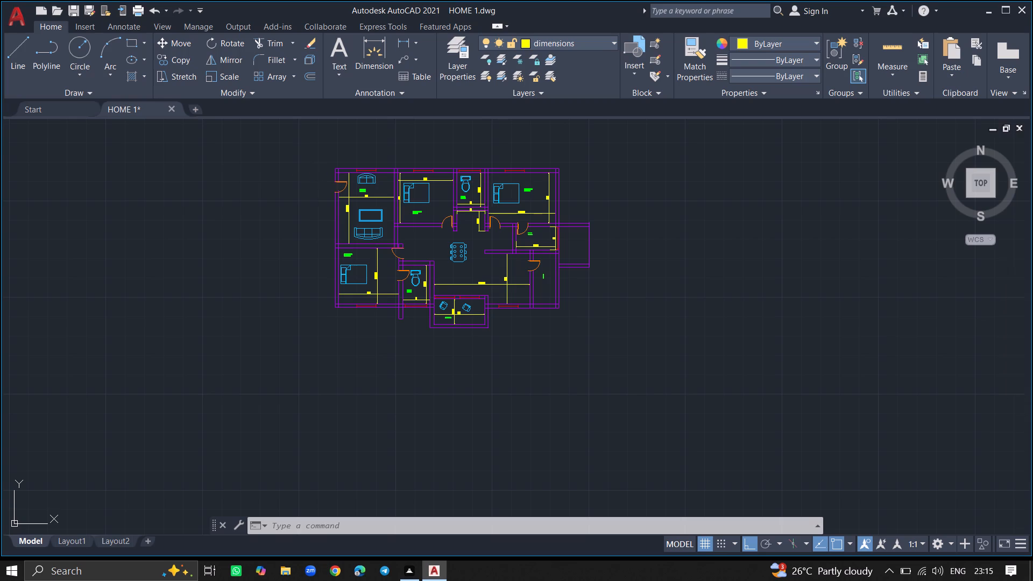
key("ctrl+s")
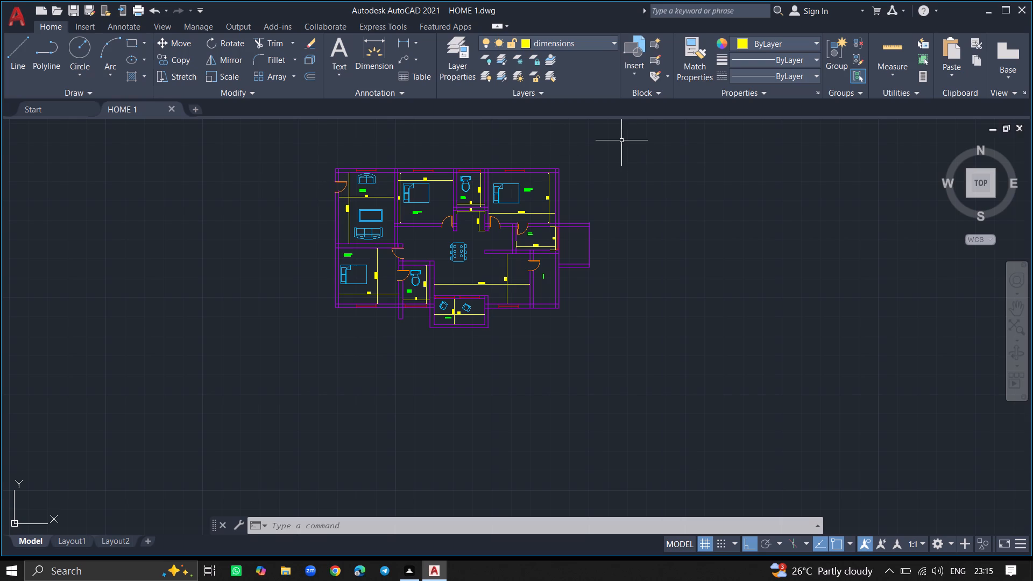
Review the text settings of the ISO-25 dimension style without changing them.
scroll(590, 240, "up", 7, "ctrl")
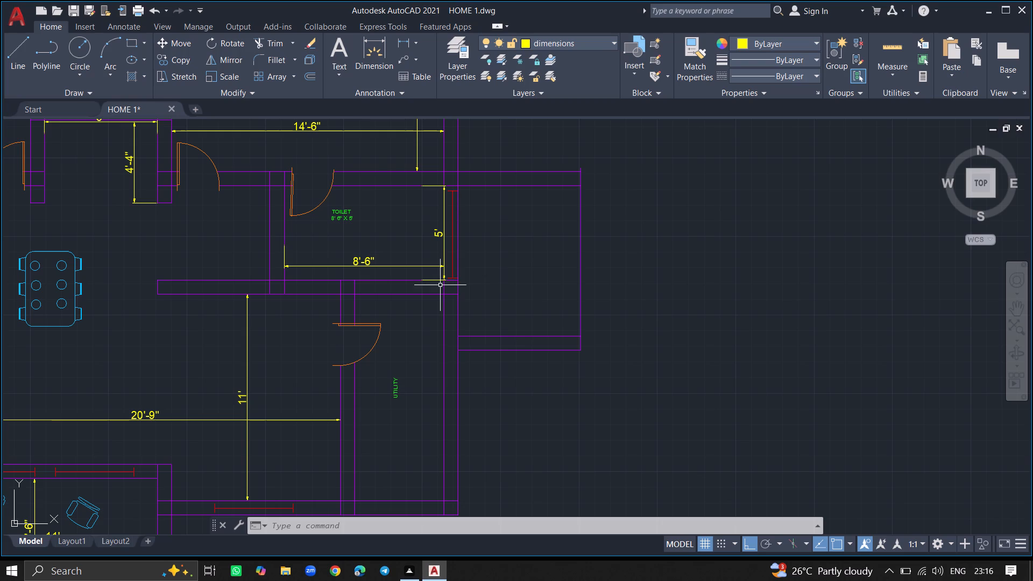
scroll(487, 279, "down", 1, "ctrl")
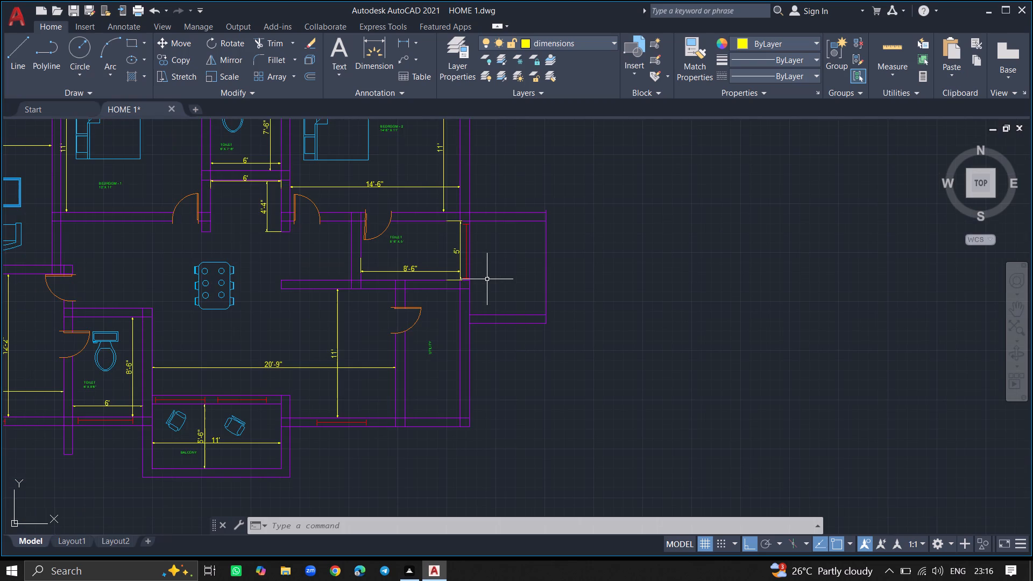
scroll(426, 363, "up", 4, "ctrl")
scroll(426, 335, "down", 8, "ctrl")
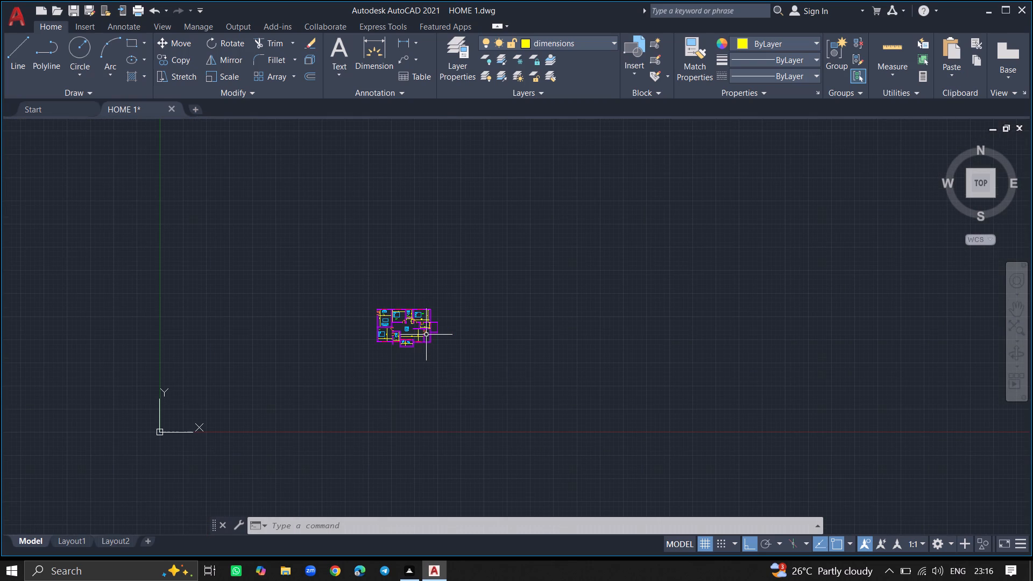
key("d")
key("Return")
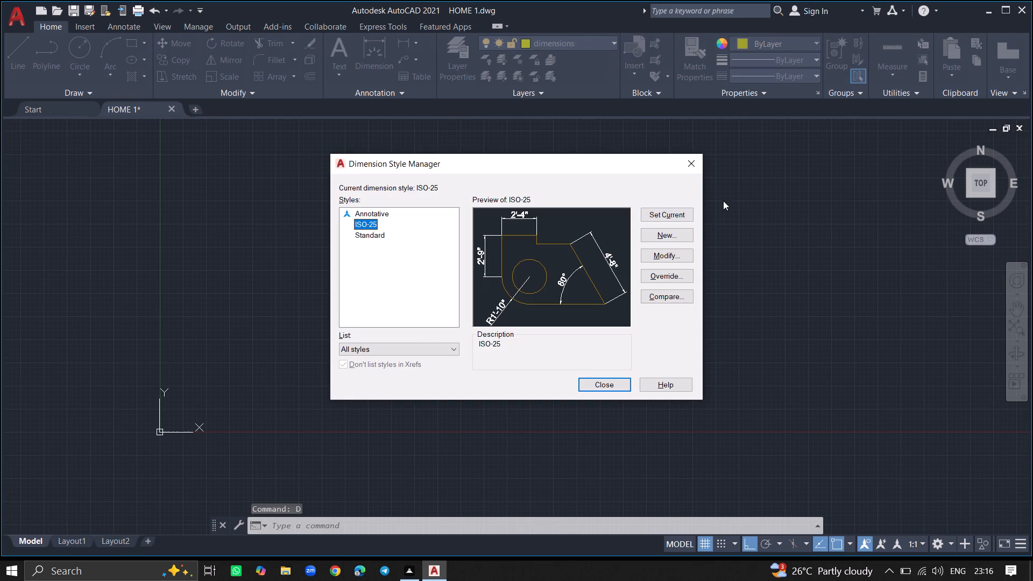
left_click(683, 257)
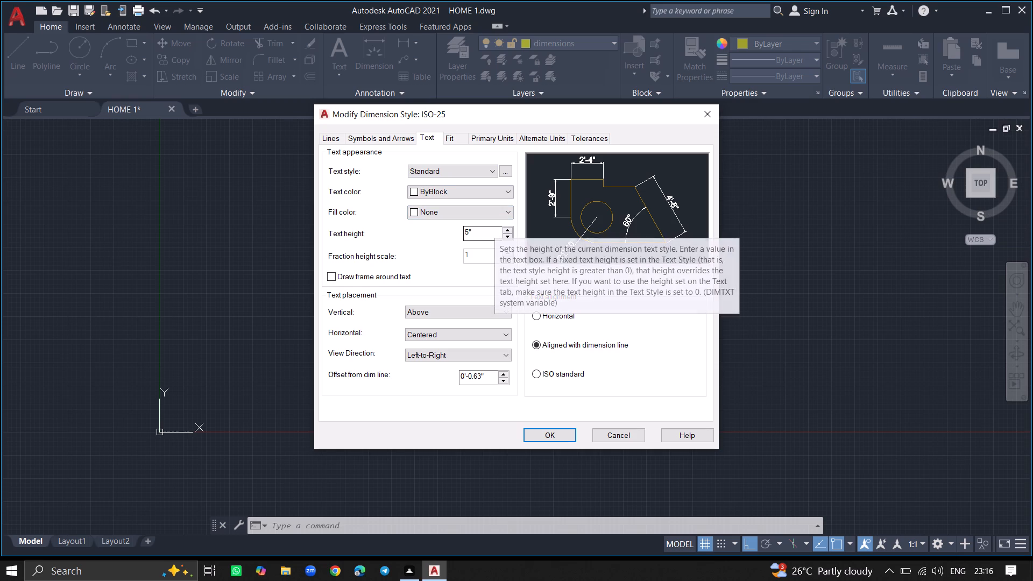
left_click(542, 440)
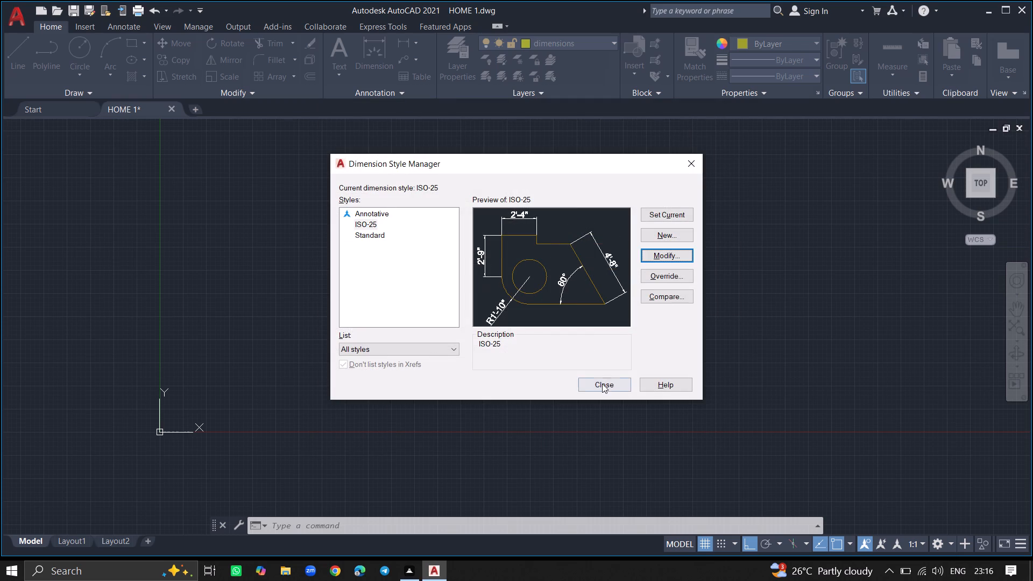
left_click(602, 385)
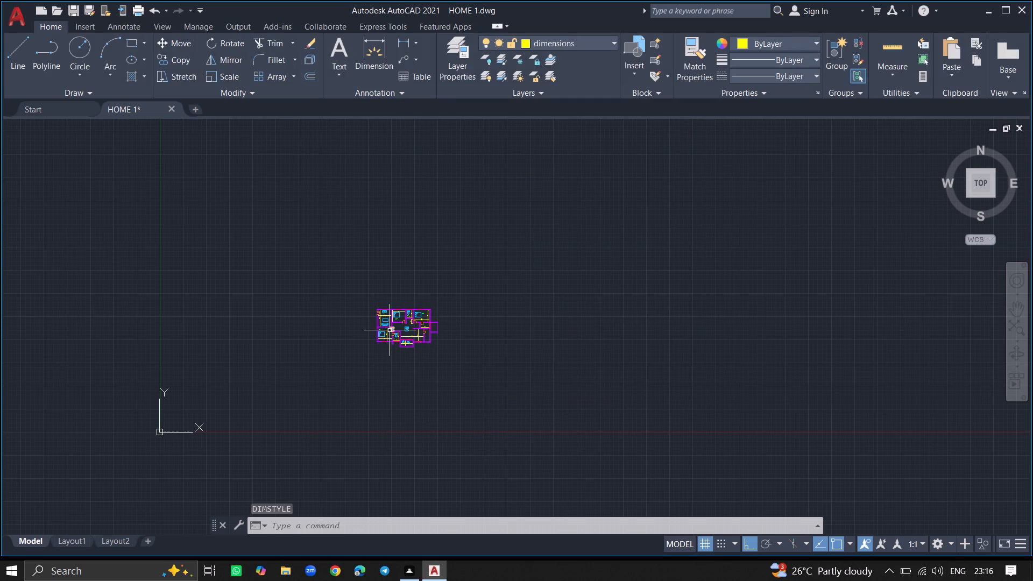
Modify the ISO-25 dimension style to a text height of 10" and set it as the current style.
scroll(390, 330, "up", 6, "ctrl")
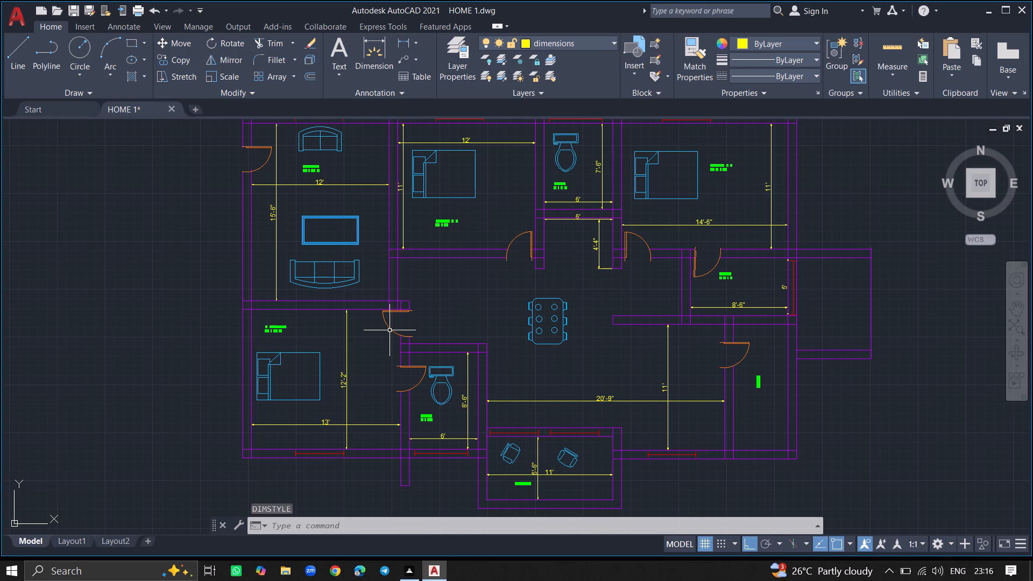
scroll(390, 330, "down", 3, "ctrl")
left_click(581, 232)
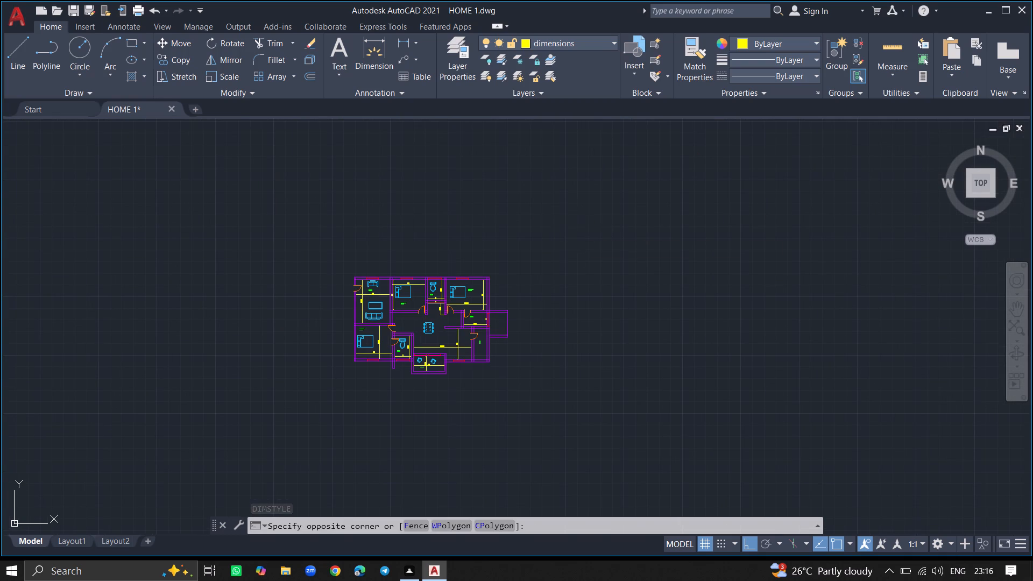
left_click(222, 447)
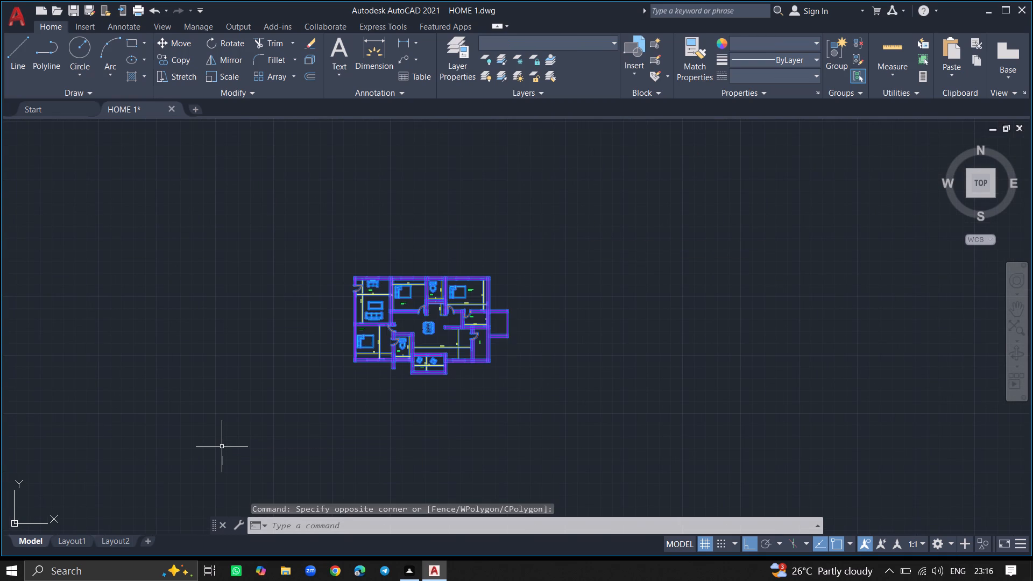
key("d")
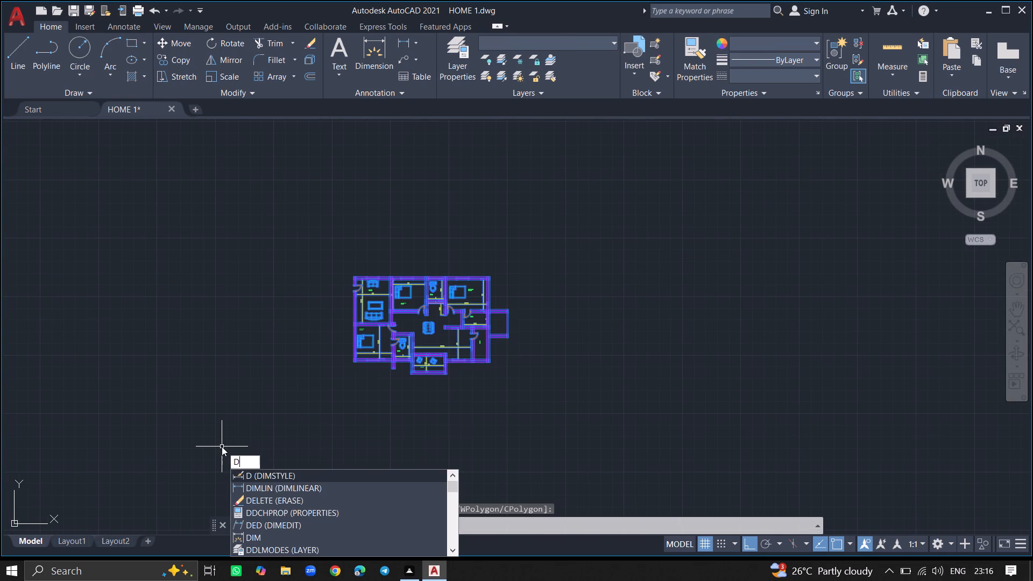
left_click(242, 473)
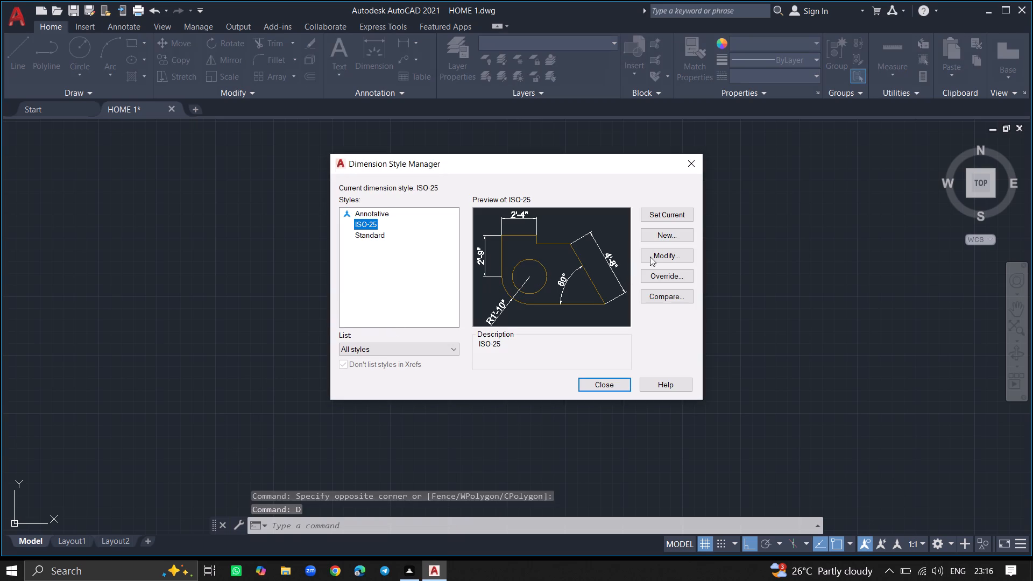
left_click(660, 253)
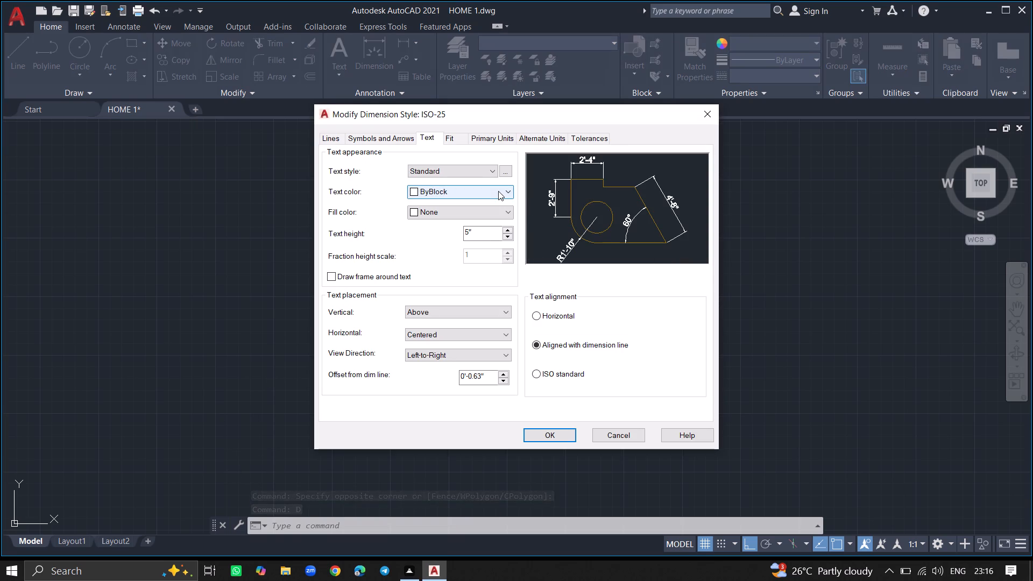
left_click(477, 237)
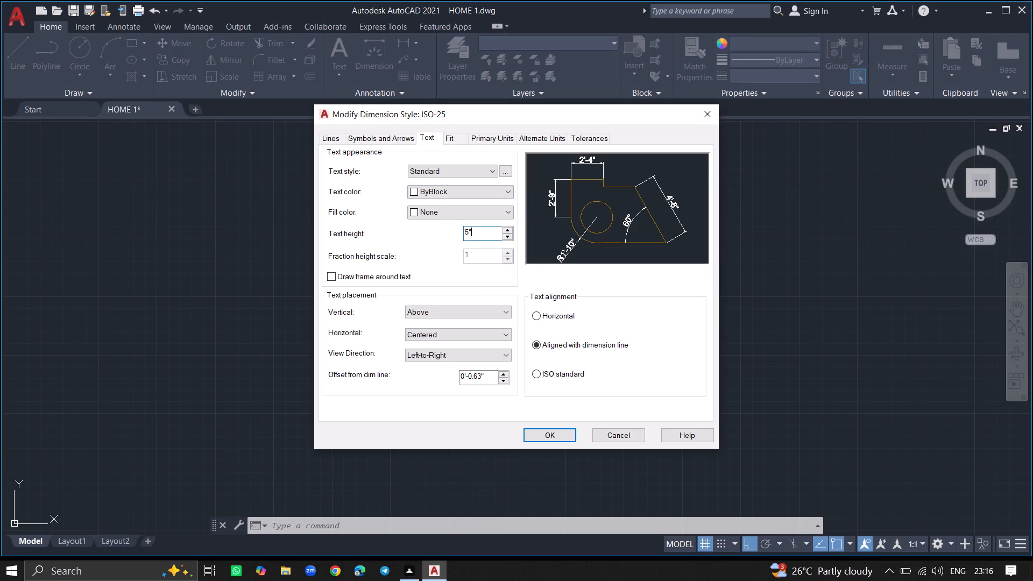
key("BackSpace")
key("BackSpace")
key("BackSpace")
key("BackSpace")
key("BackSpace")
key("BackSpace")
key("BackSpace")
key("BackSpace")
key("BackSpace")
key("BackSpace")
key("BackSpace")
type("10")
key("shift+quotedbl")
left_click(534, 431)
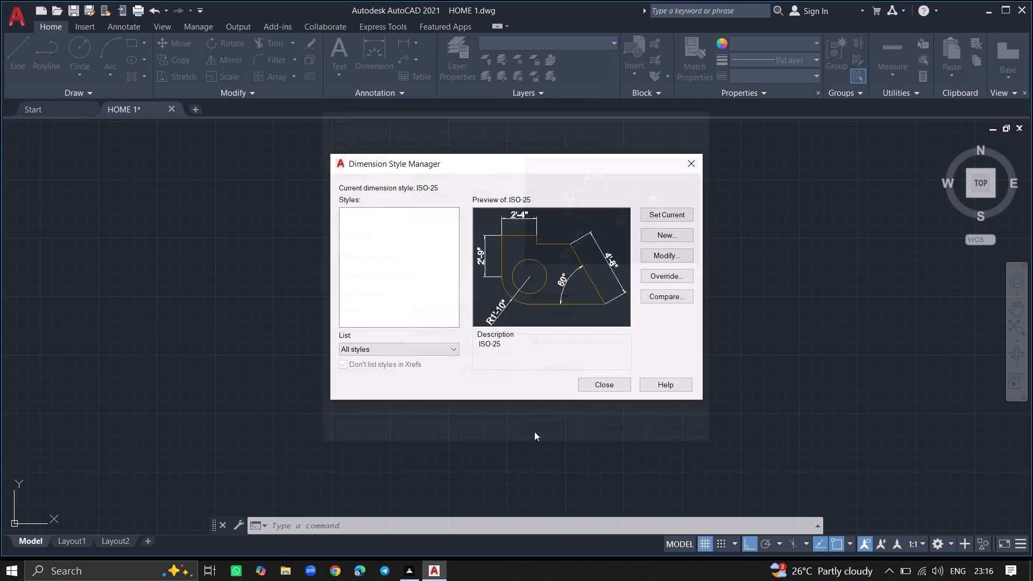
left_click(674, 211)
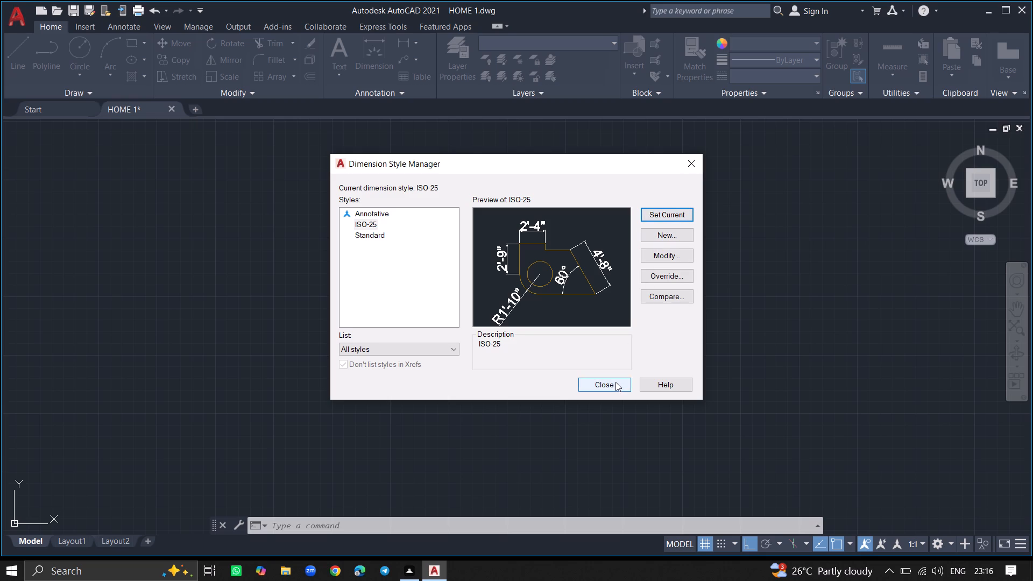
left_click(615, 382)
Set the text height of all nine room labels, from DRAWING to UTILITY and BALCONY, to 5".
scroll(428, 317, "up", 4, "ctrl")
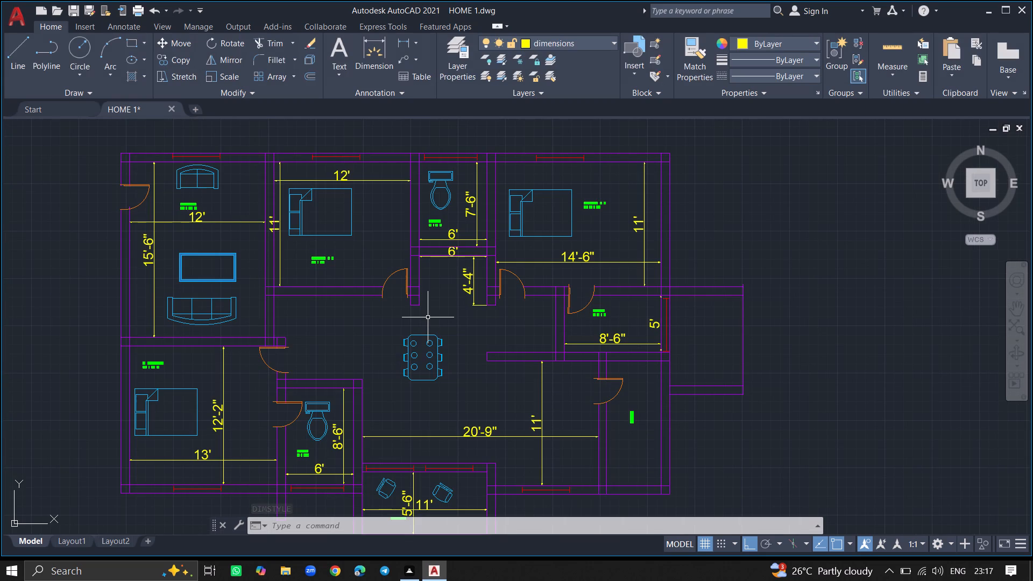
left_click(182, 210)
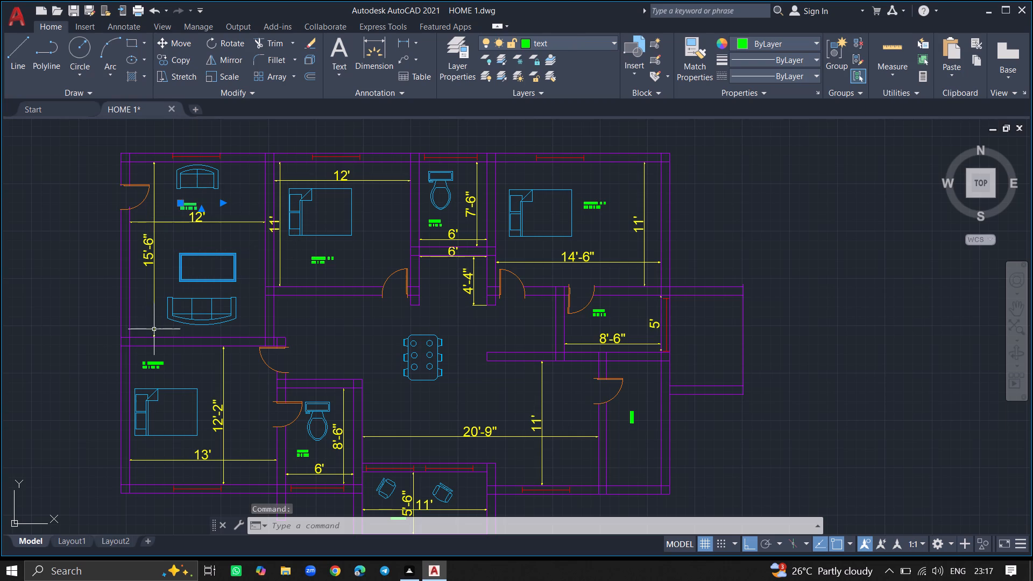
left_click(151, 364)
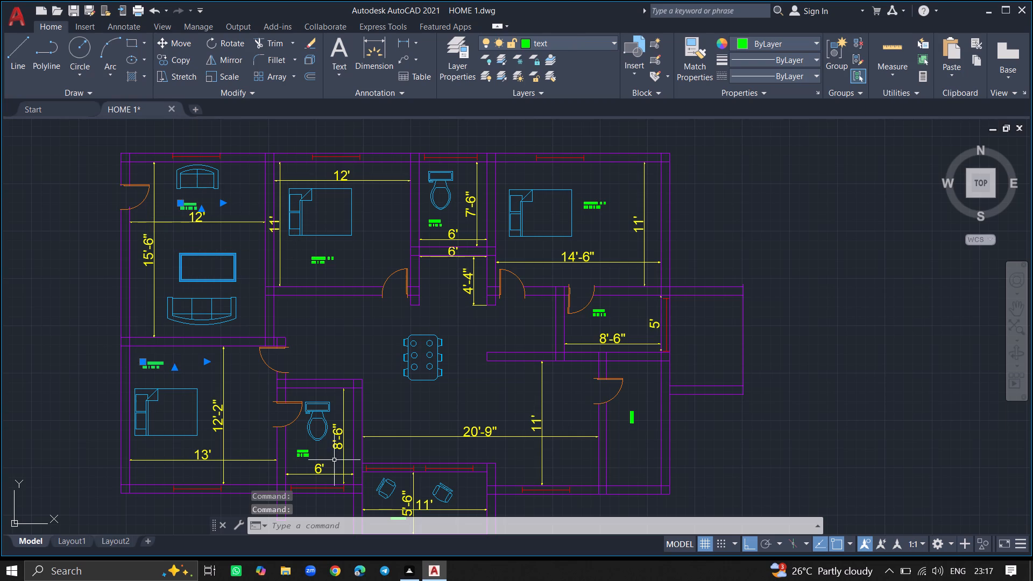
left_click(301, 455)
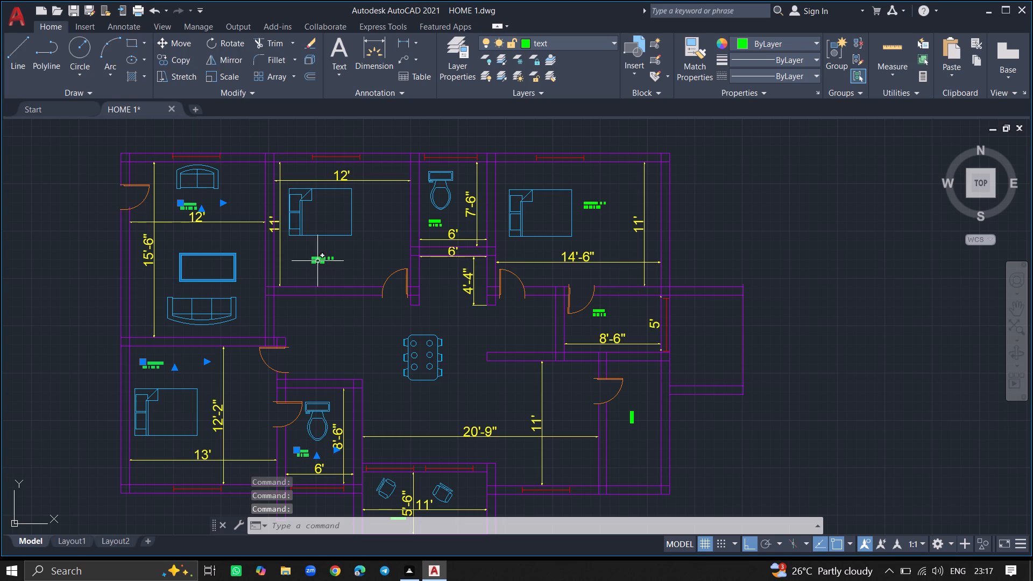
left_click(317, 260)
left_click(434, 226)
left_click(589, 204)
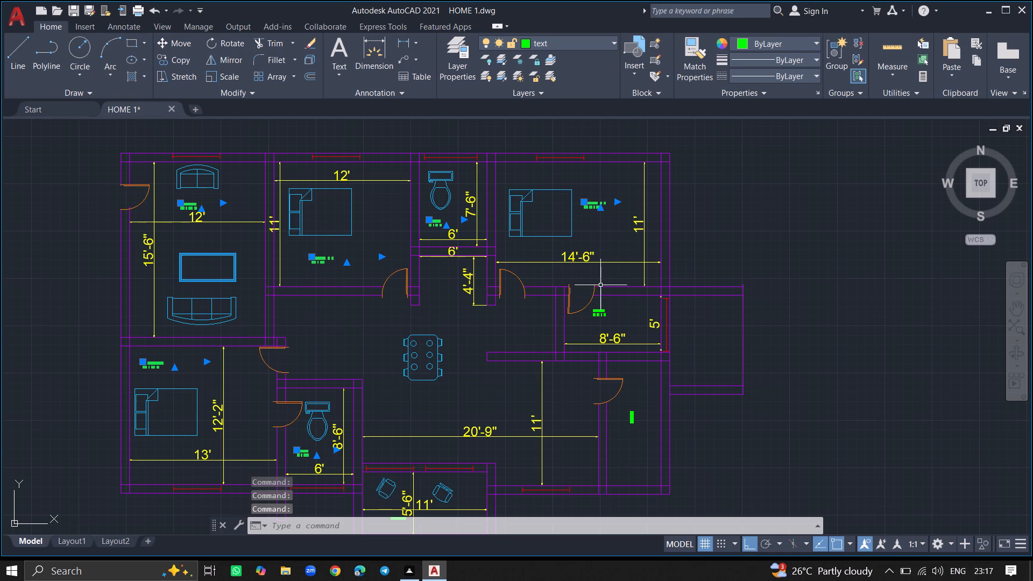
left_click(596, 309)
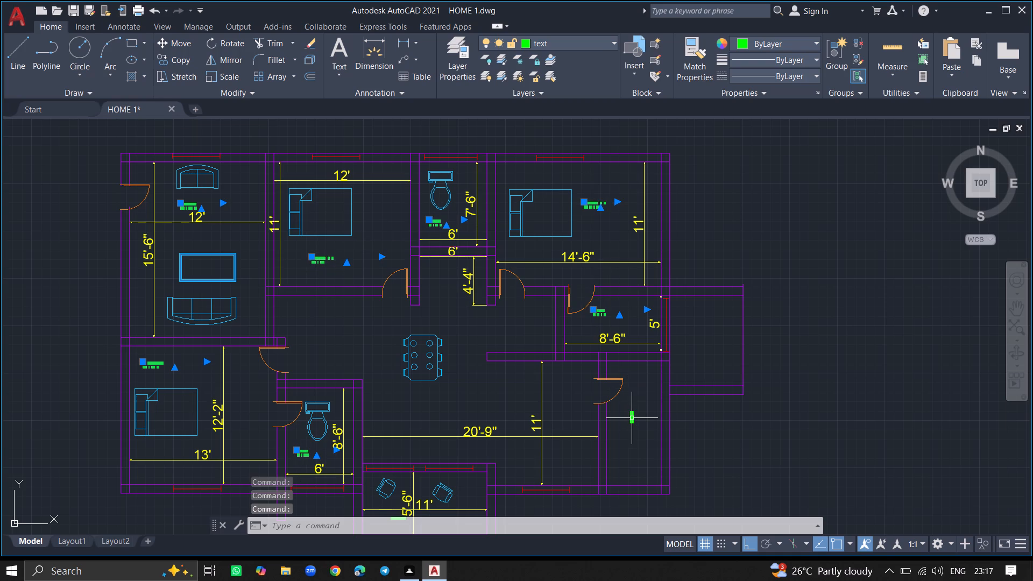
left_click(632, 419)
scroll(632, 419, "down", 2, "ctrl")
scroll(536, 462, "up", 6, "ctrl")
left_click(543, 431)
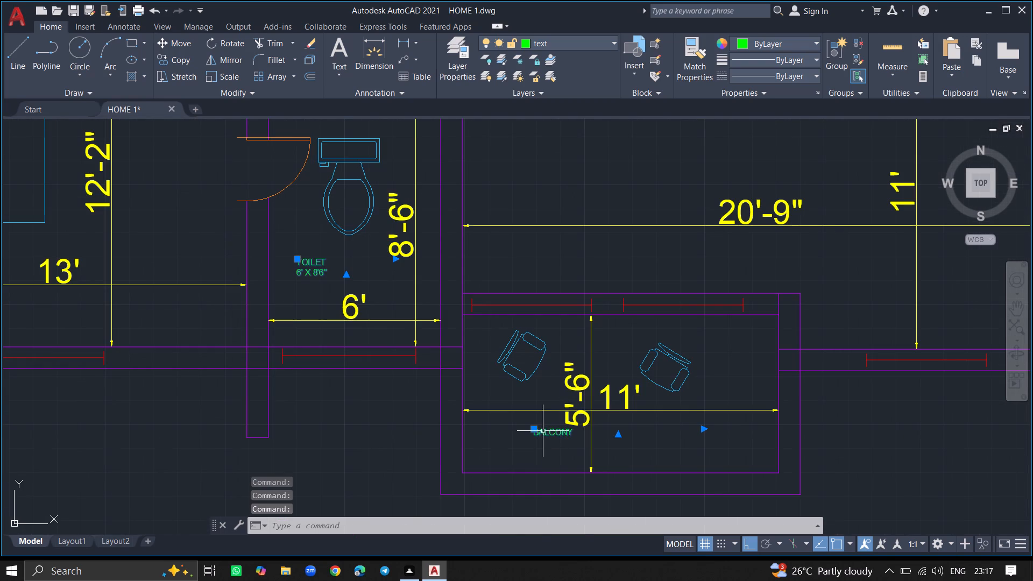
type("PR")
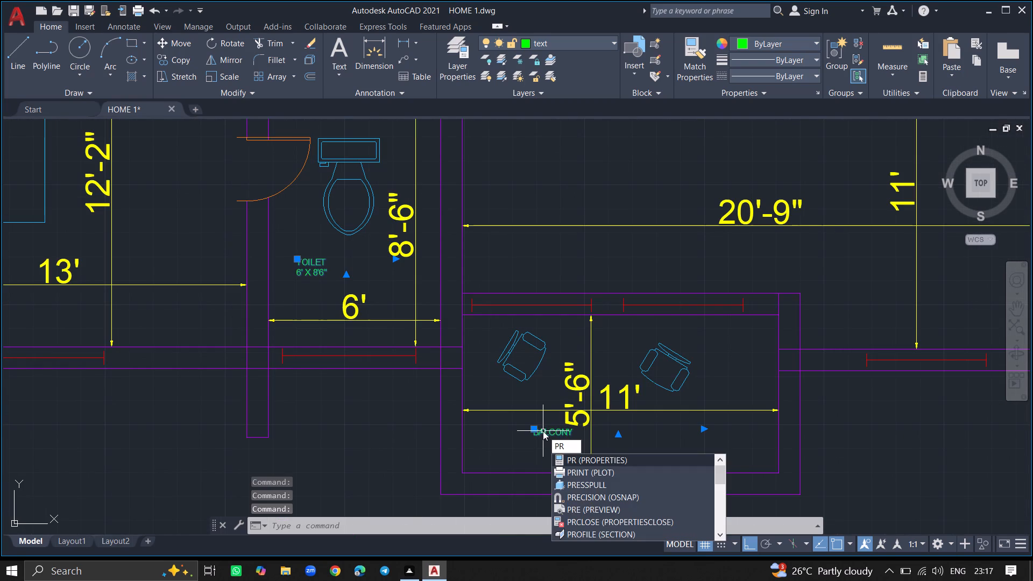
key("Return")
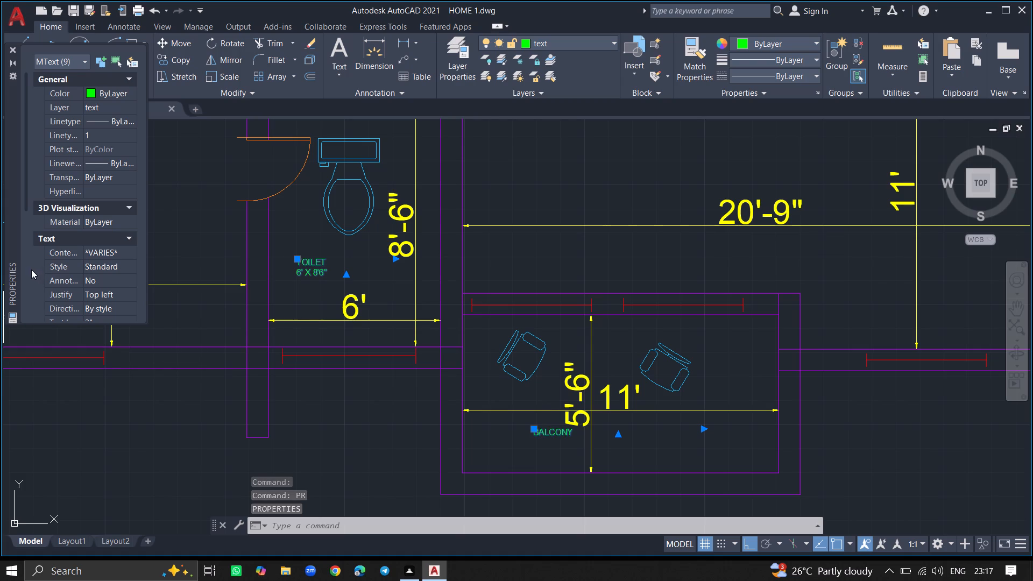
left_click(26, 236)
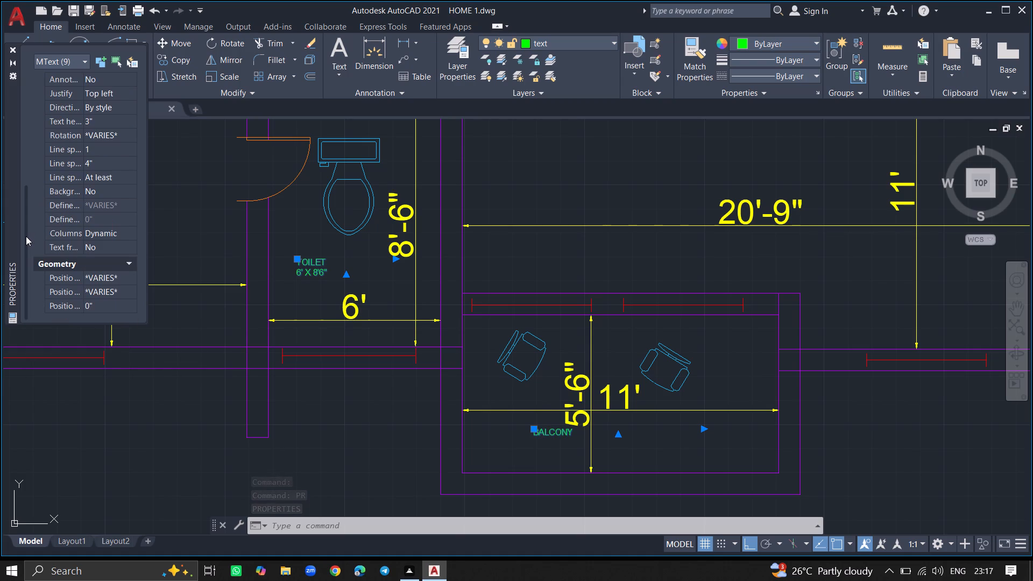
left_click(109, 119)
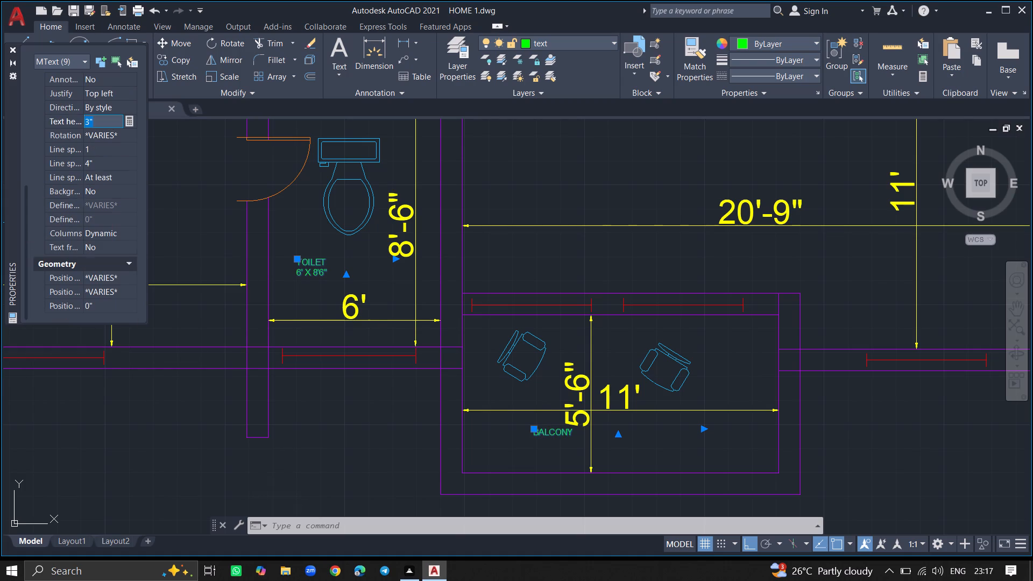
key("BackSpace")
key("BackSpace")
key("BackSpace")
key("6")
key("BackSpace")
key("5")
key("shift+quotedbl")
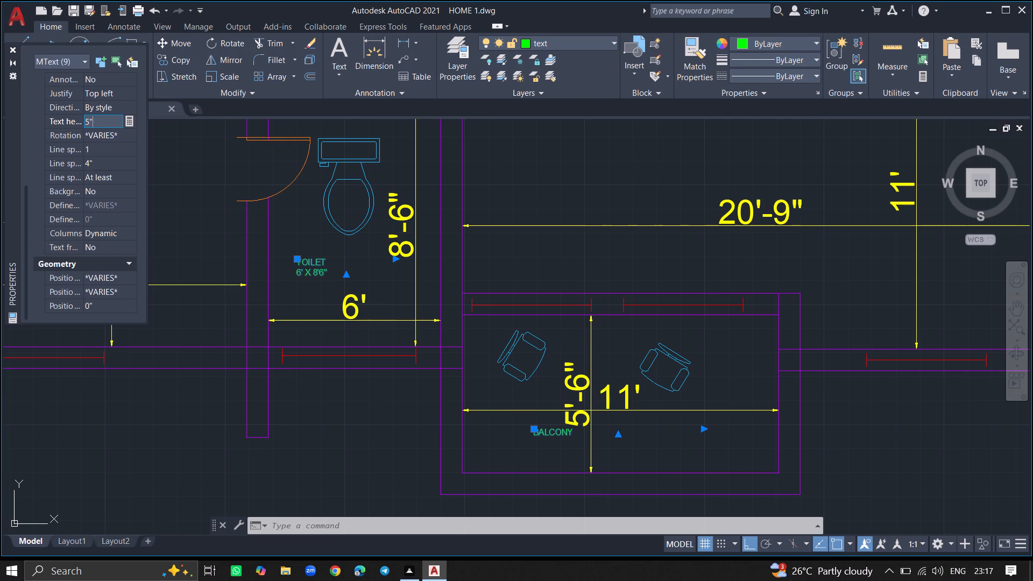
left_click(174, 188)
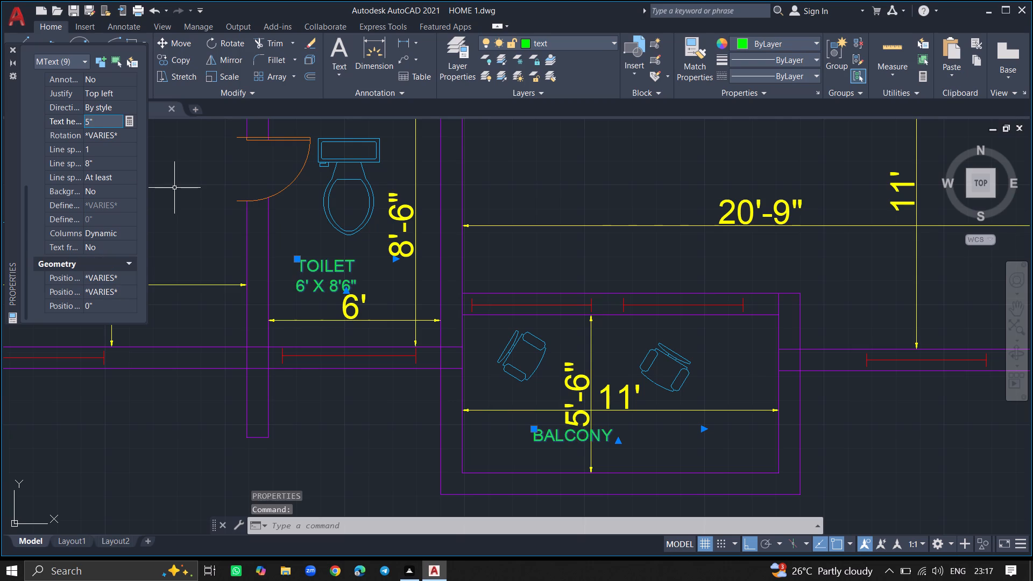
left_click(12, 47)
key("Escape")
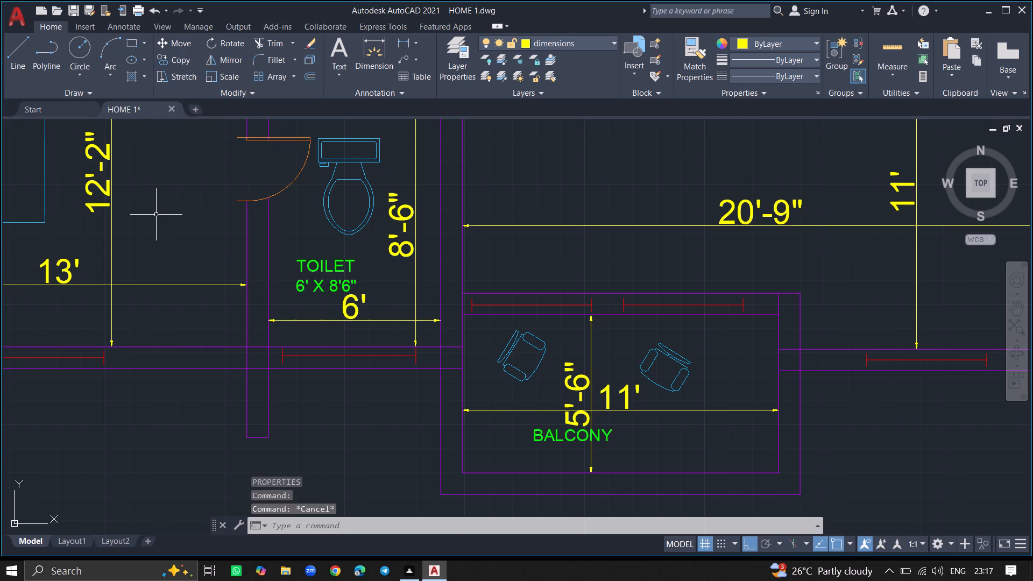
Make the text layer the current layer for adding another room label.
scroll(156, 215, "down", 4, "ctrl")
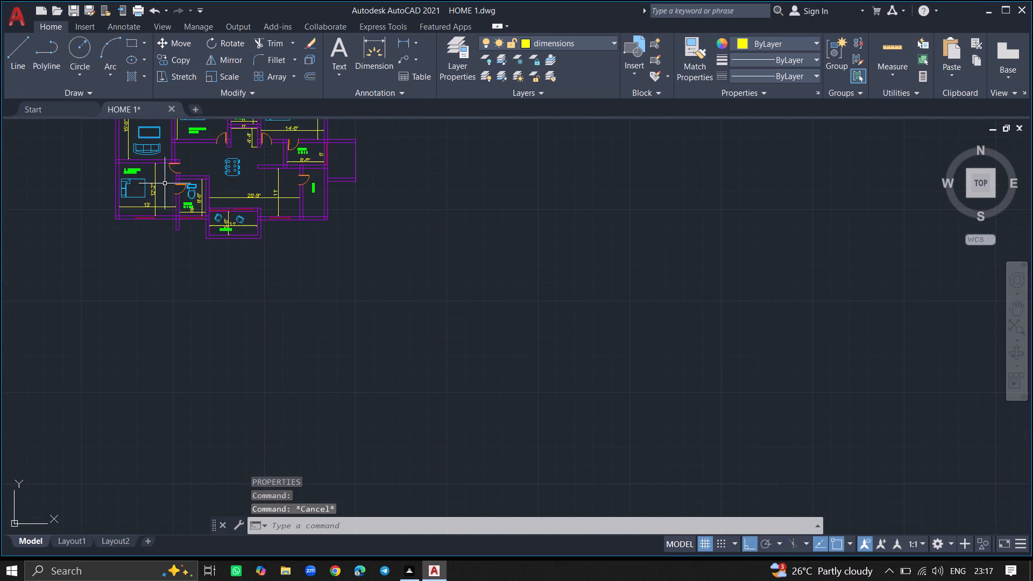
scroll(160, 162, "down", 3, "ctrl")
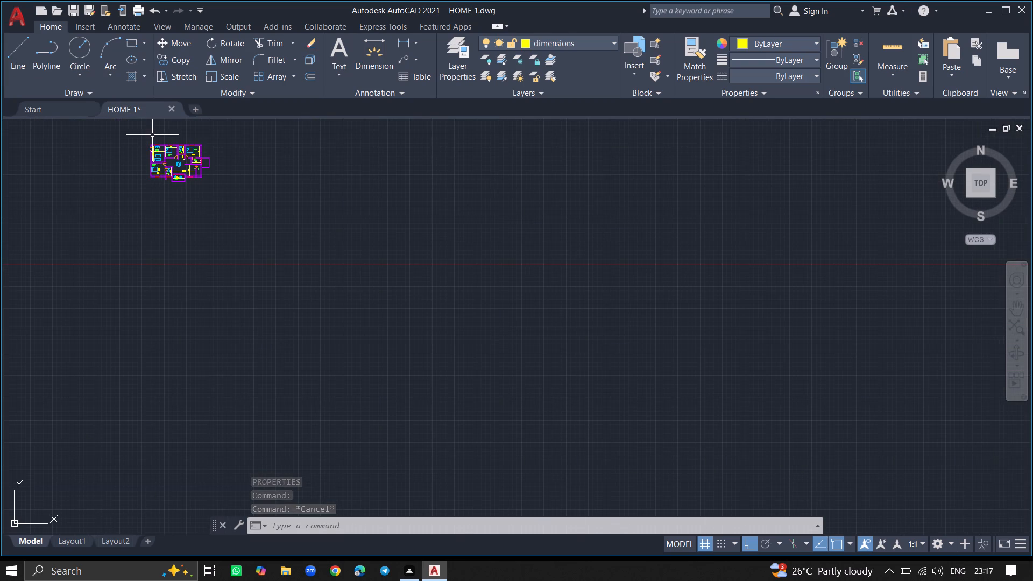
scroll(152, 135, "up", 5, "ctrl")
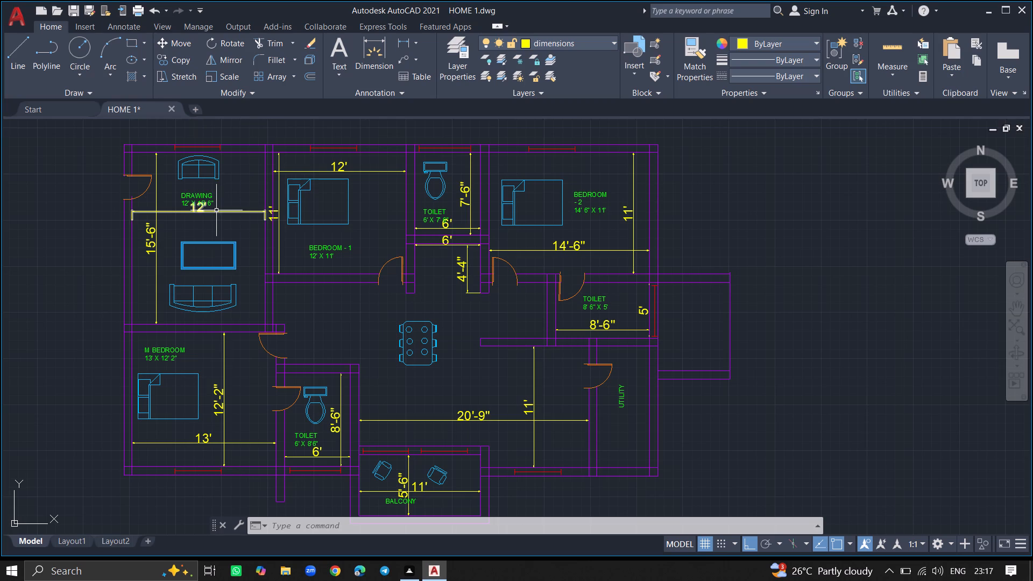
scroll(216, 211, "up", 4, "ctrl")
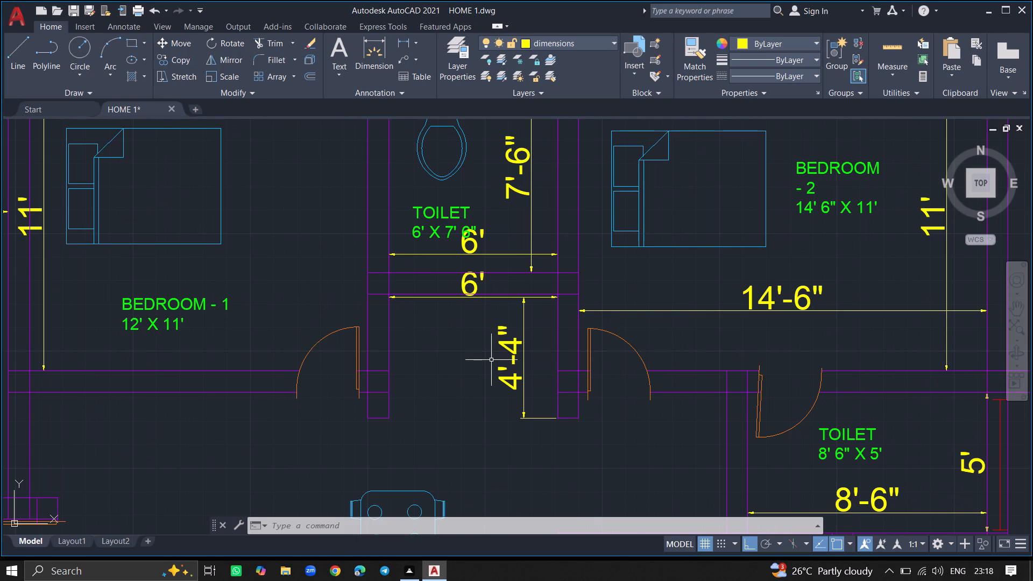
type("MTEXT")
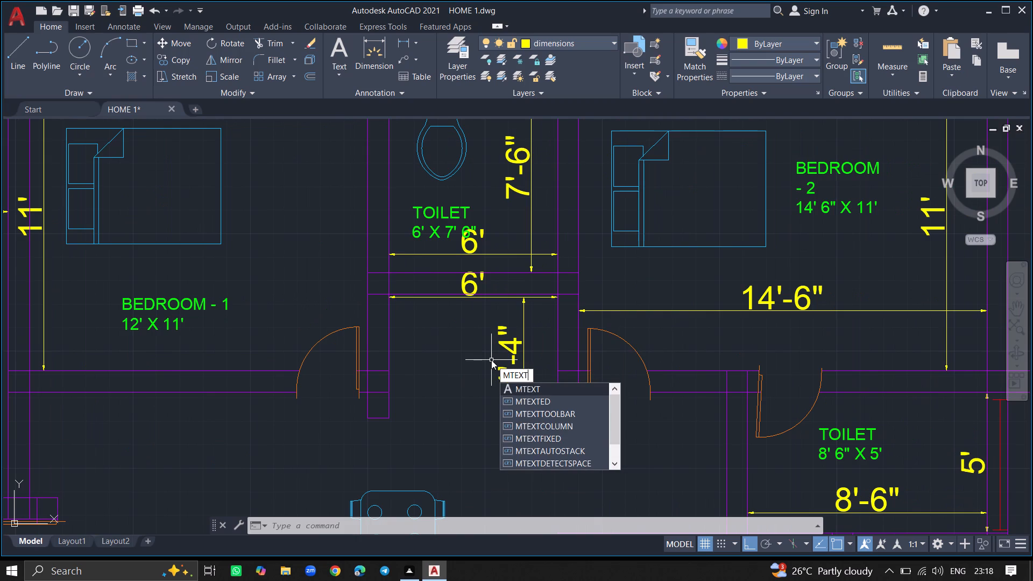
key("Return")
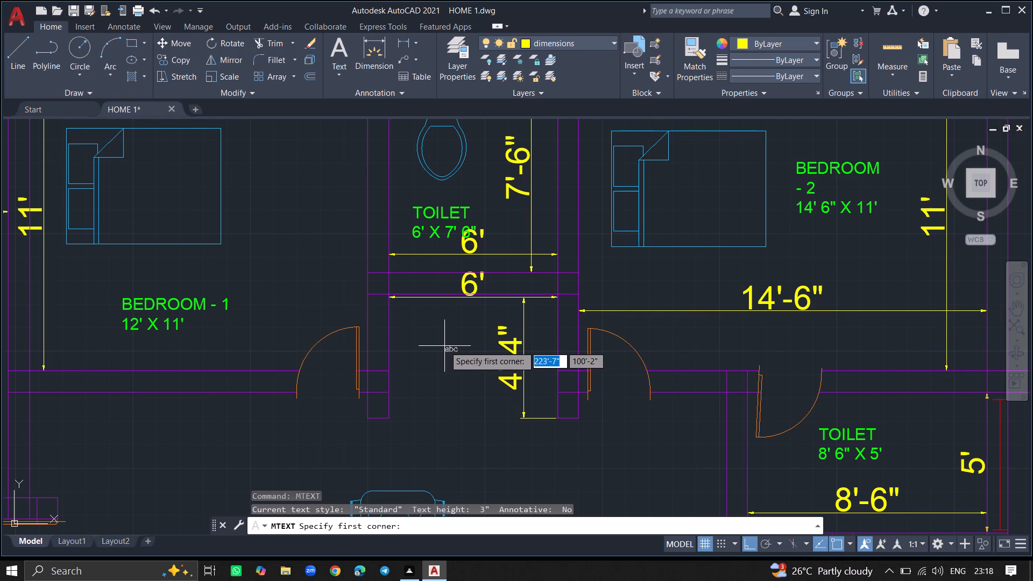
left_click(463, 46)
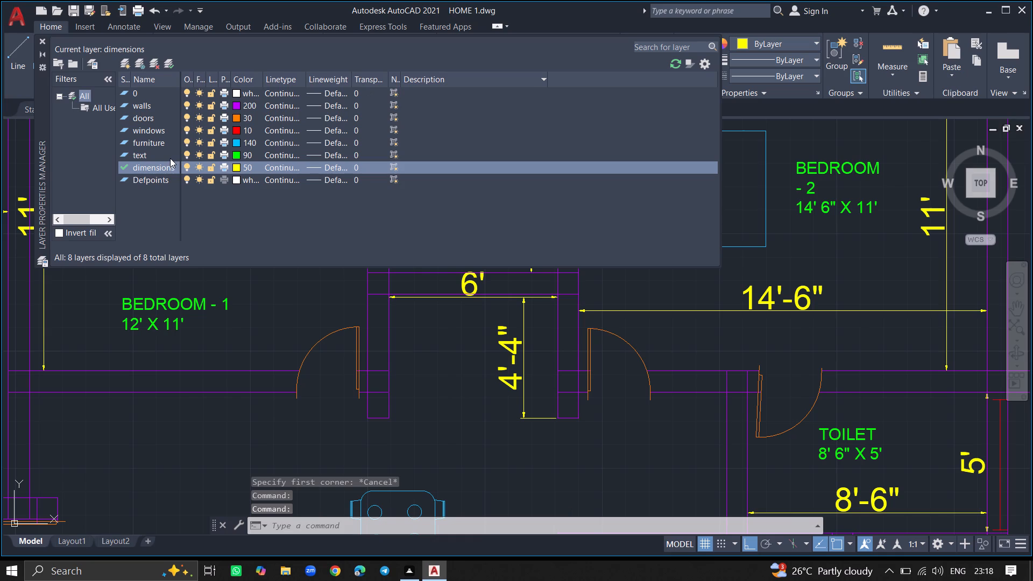
double_click(170, 158)
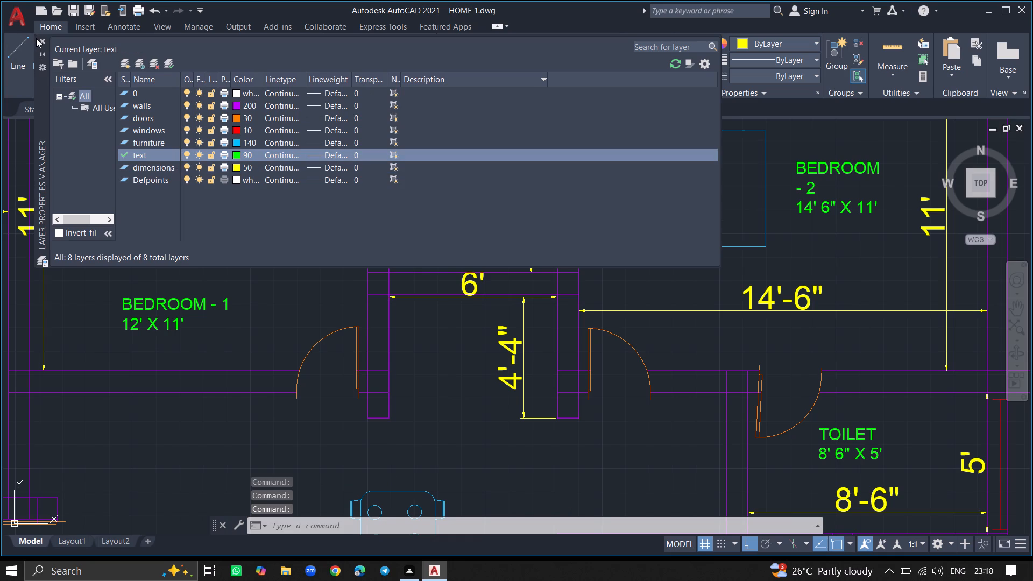
left_click(36, 38)
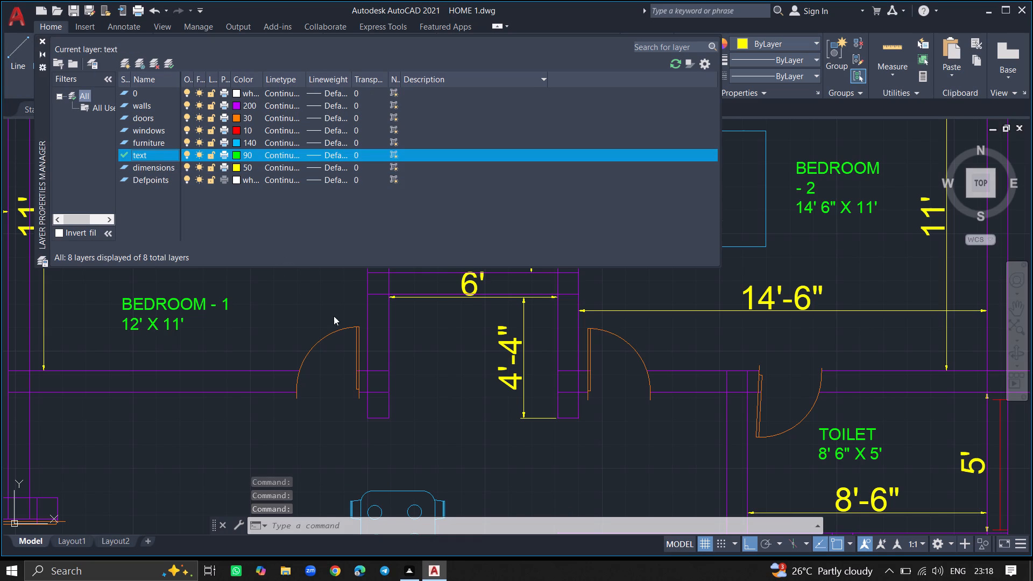
left_click(43, 40)
Add a multiline text label reading POOJA with 6' X 4'4" on a second line, in the space below the 6' X 7' 6" toilet.
scroll(420, 348, "up", 1, "ctrl")
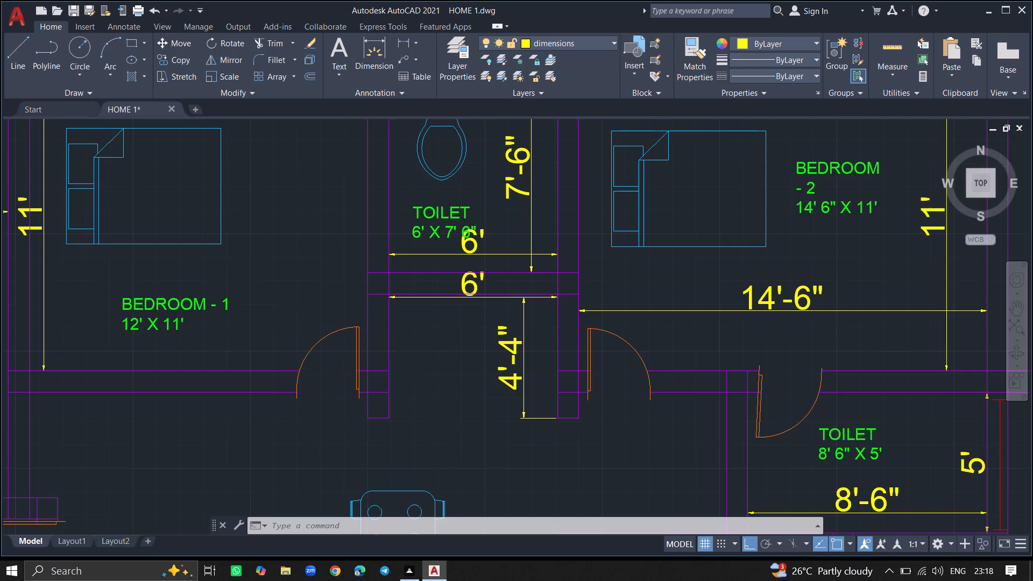
scroll(420, 348, "up", 3, "ctrl")
scroll(420, 348, "down", 5, "ctrl")
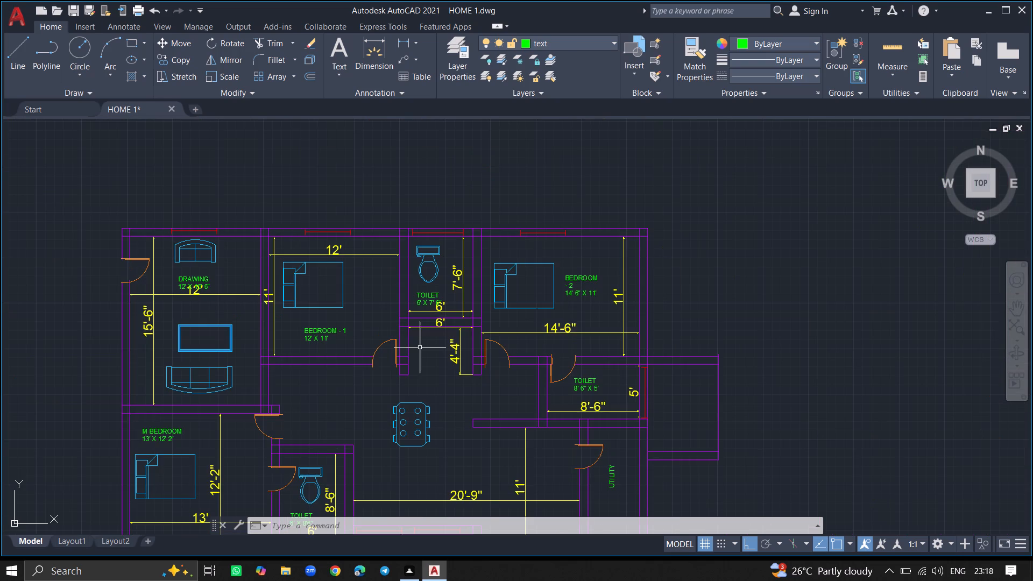
type("MTEXT")
key("Return")
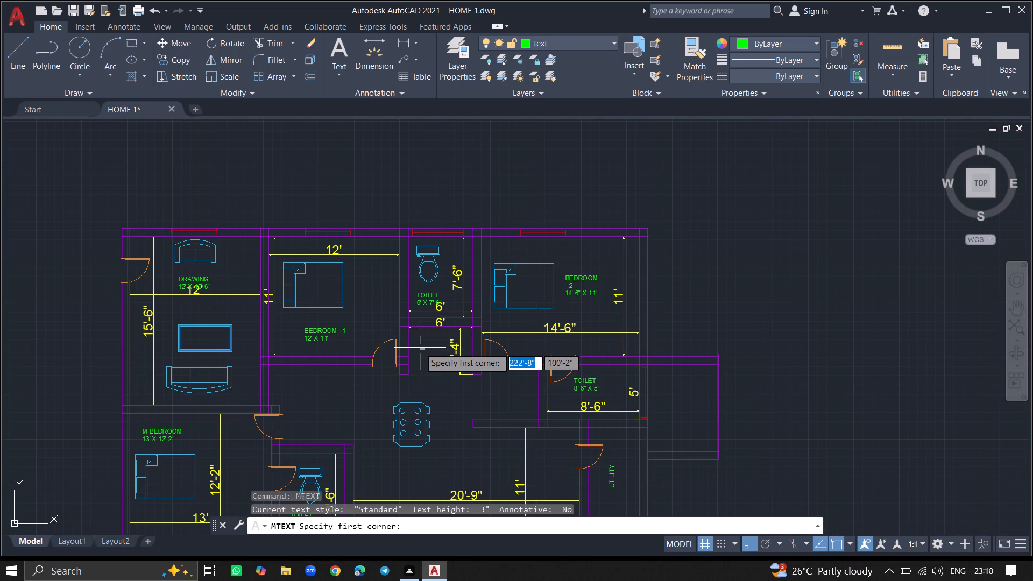
scroll(420, 348, "up", 3, "ctrl")
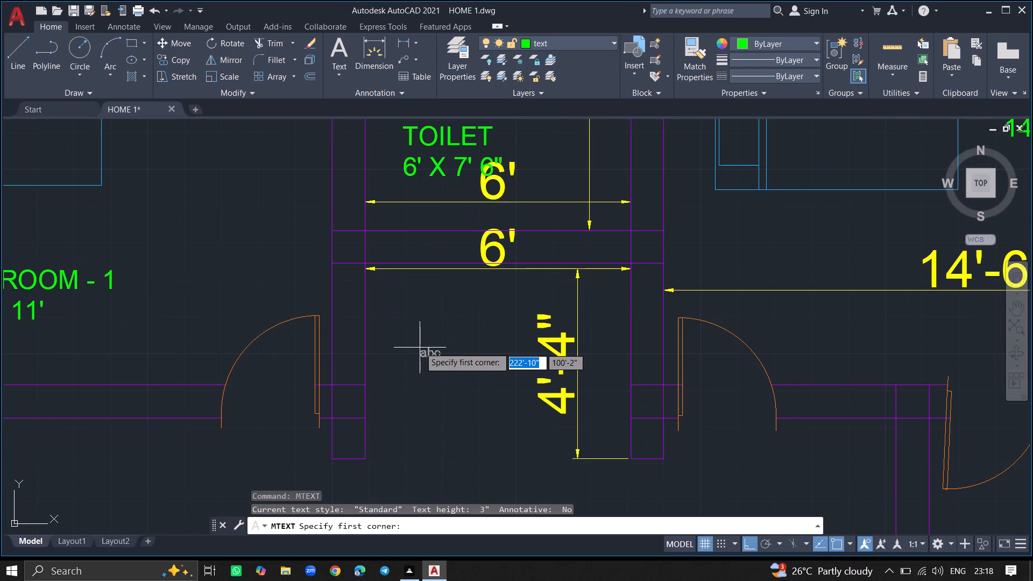
left_click(386, 336)
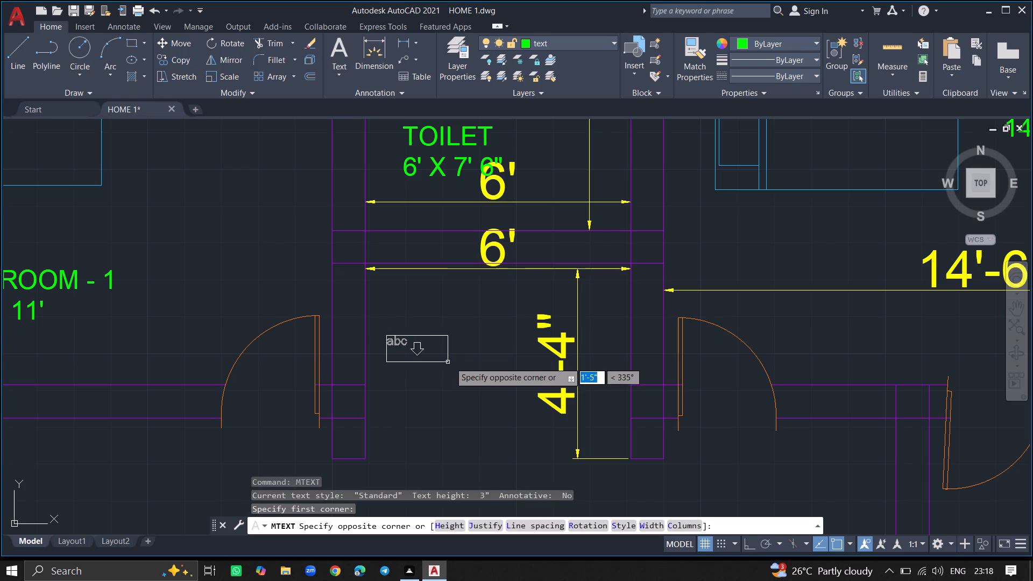
left_click(498, 361)
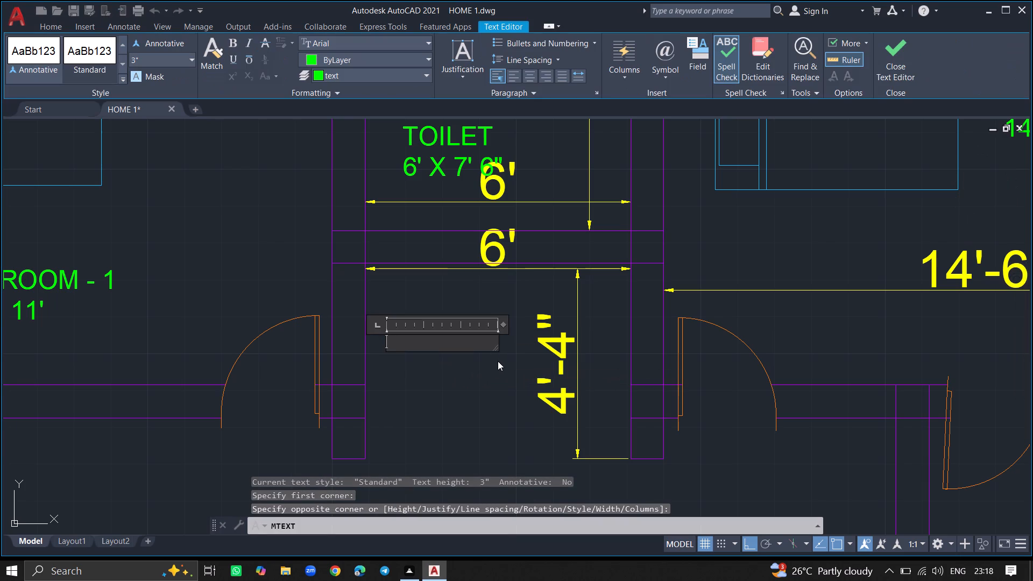
type("POOJA")
key("Return")
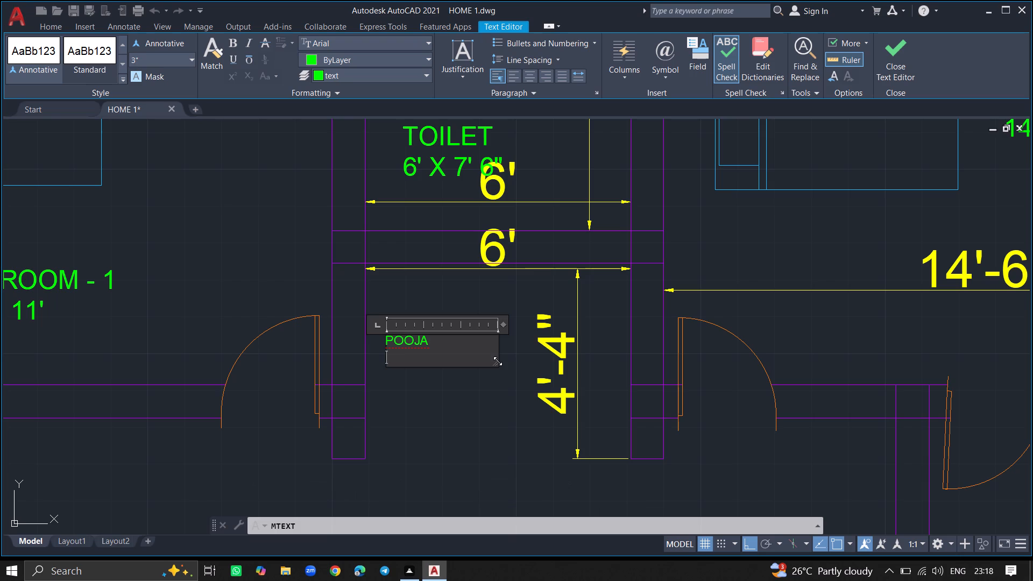
type("6'")
key("space")
type("X")
key("space")
key("4")
type("'4\"")
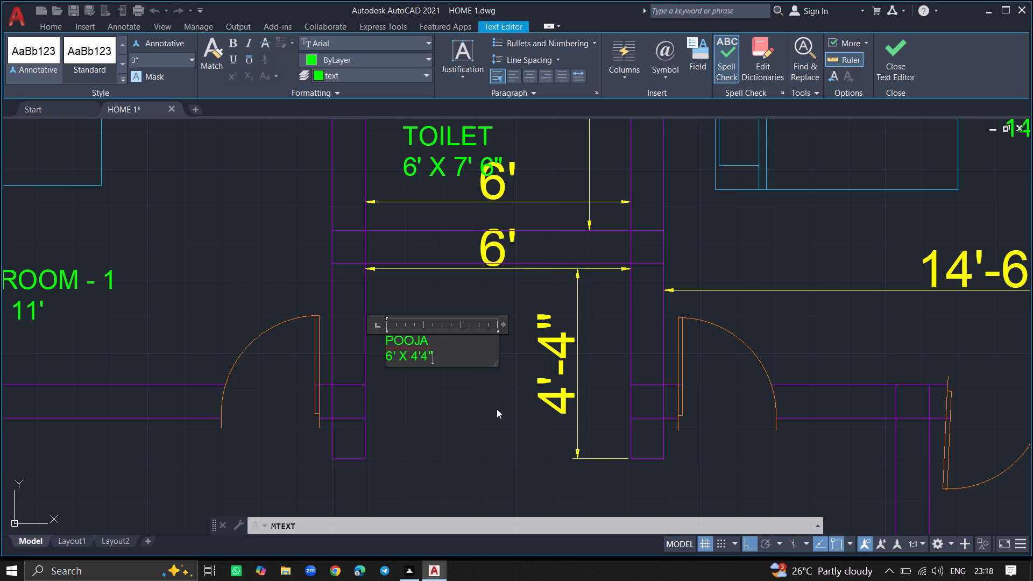
left_click(497, 409)
Set the text height of the POOJA label to 5".
scroll(497, 409, "down", 7, "ctrl")
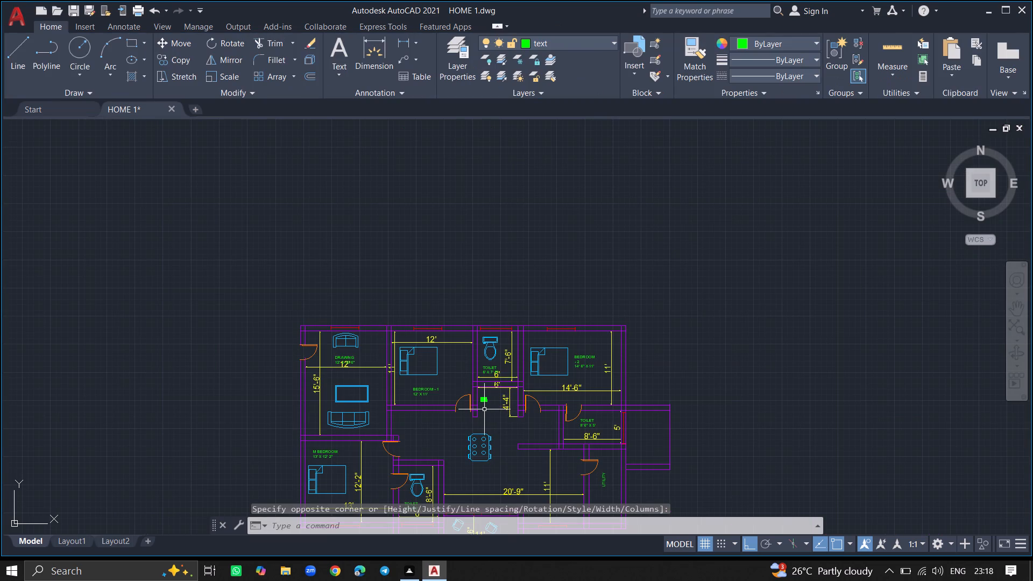
scroll(484, 409, "up", 4, "ctrl")
left_click(459, 356)
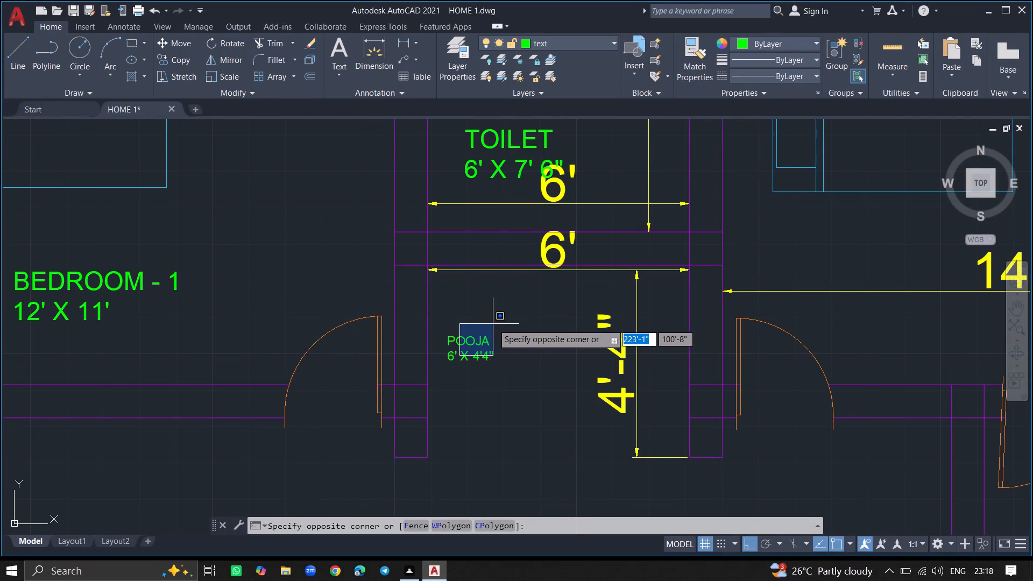
left_click(493, 324)
left_click(493, 324)
left_click(452, 357)
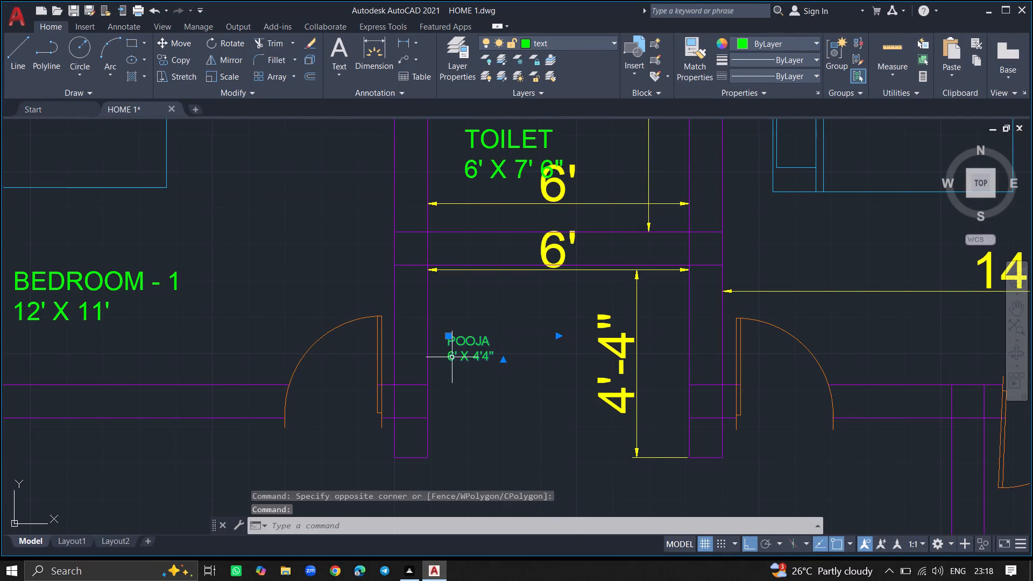
type("PR")
key("Return")
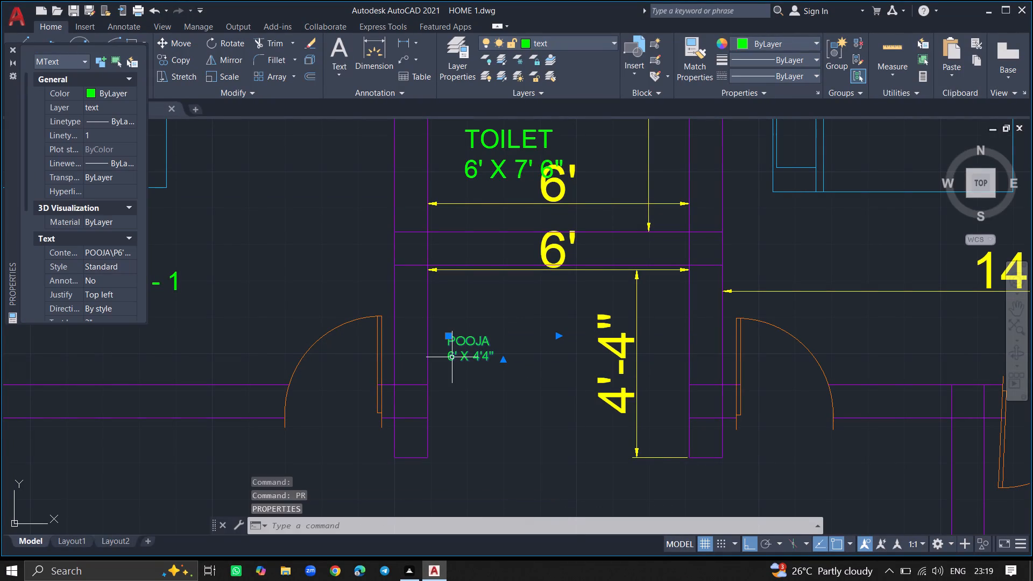
left_click(25, 230)
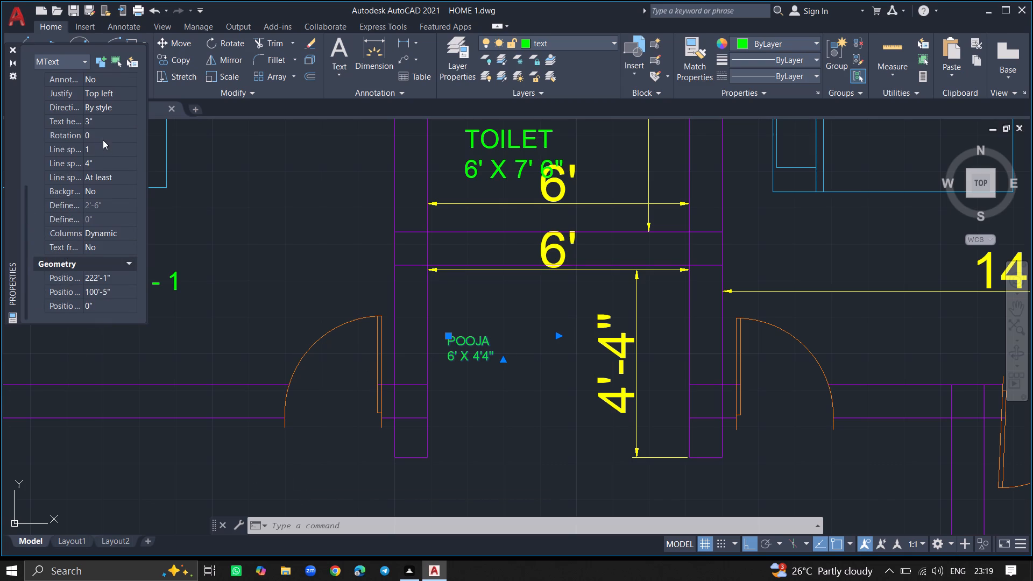
left_click(109, 121)
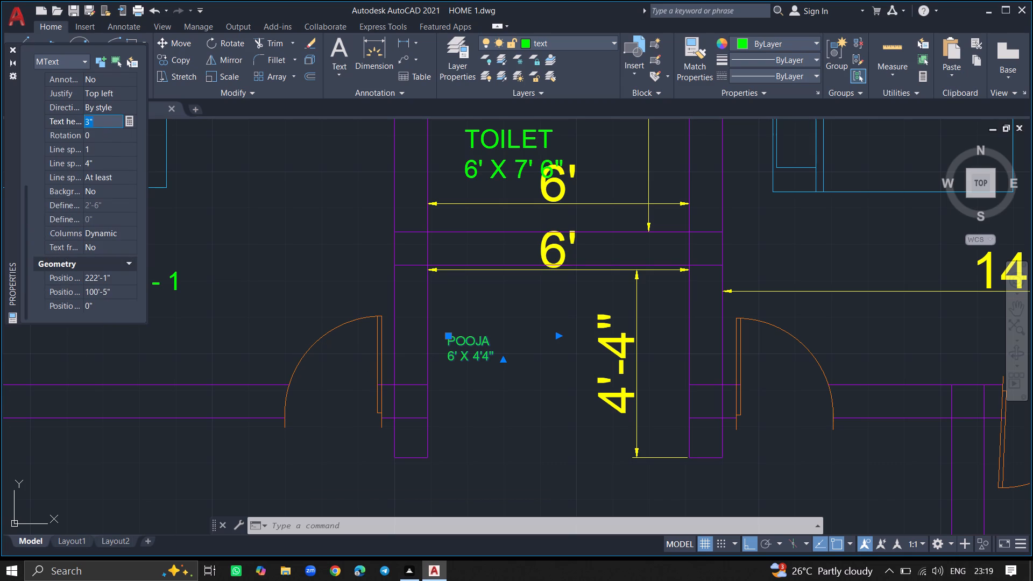
key("BackSpace")
key("5")
key("shift+quotedbl")
left_click(216, 185)
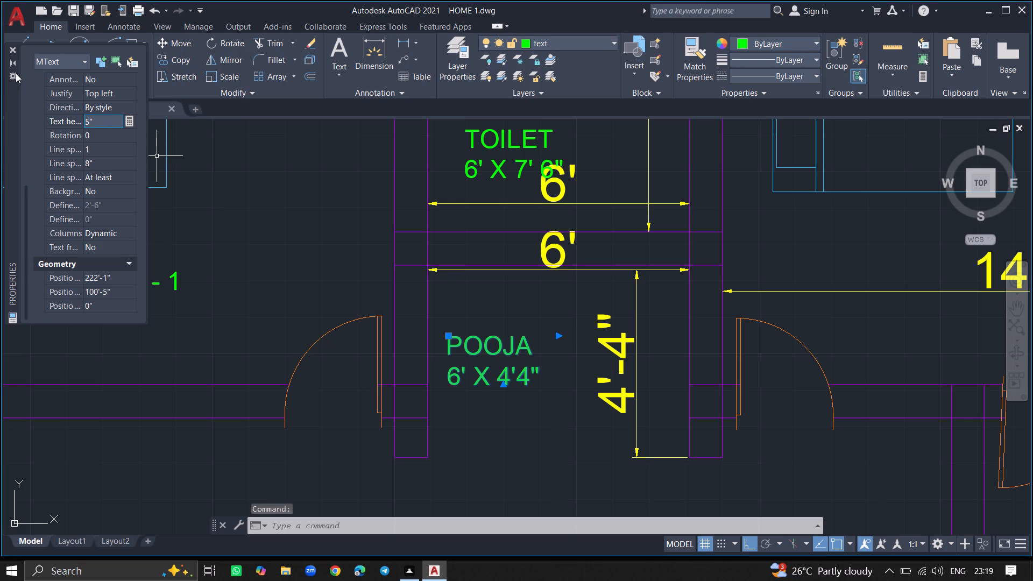
left_click(10, 46)
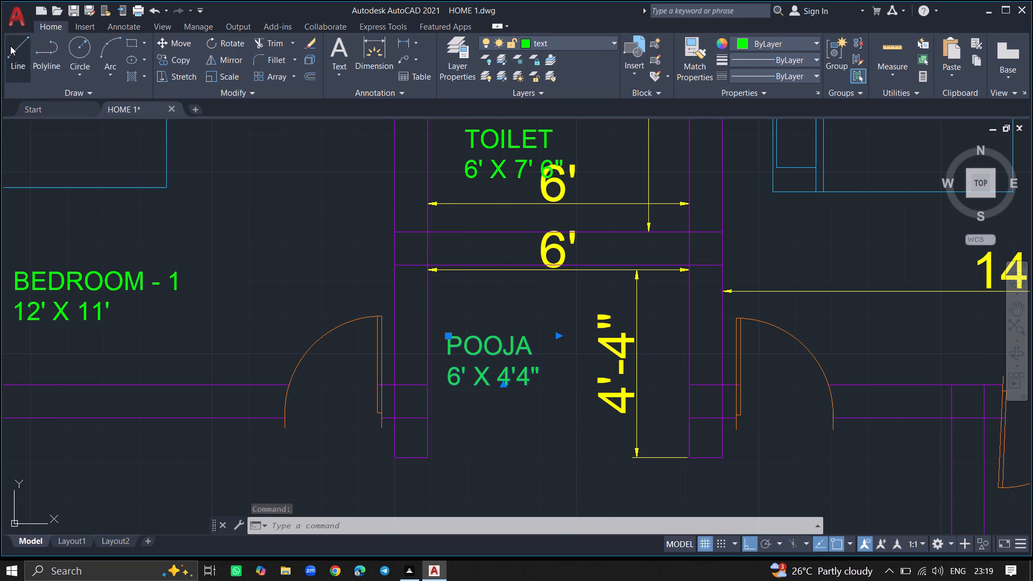
scroll(203, 262, "down", 6, "ctrl")
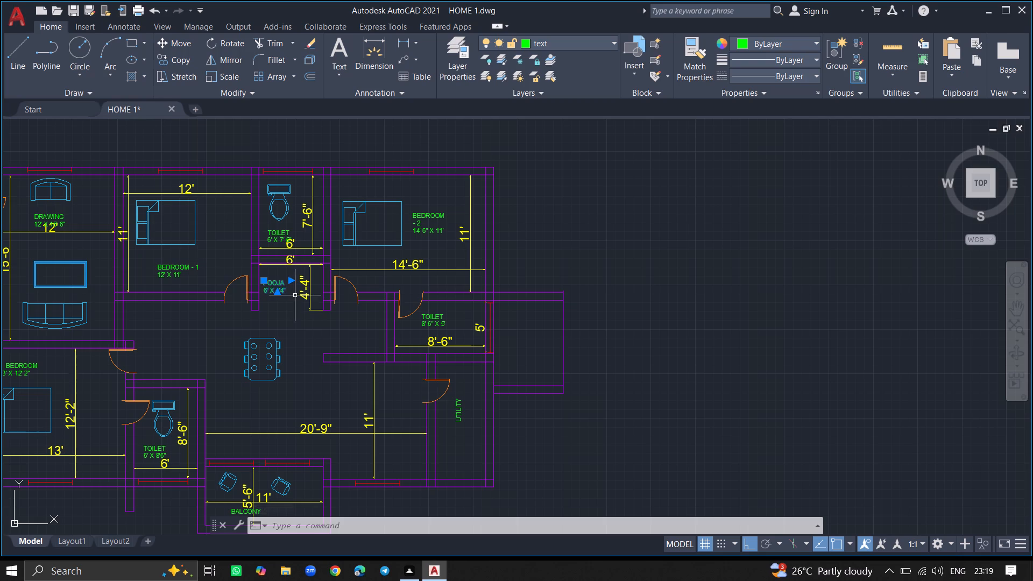
scroll(278, 275, "up", 5, "ctrl")
key("Escape")
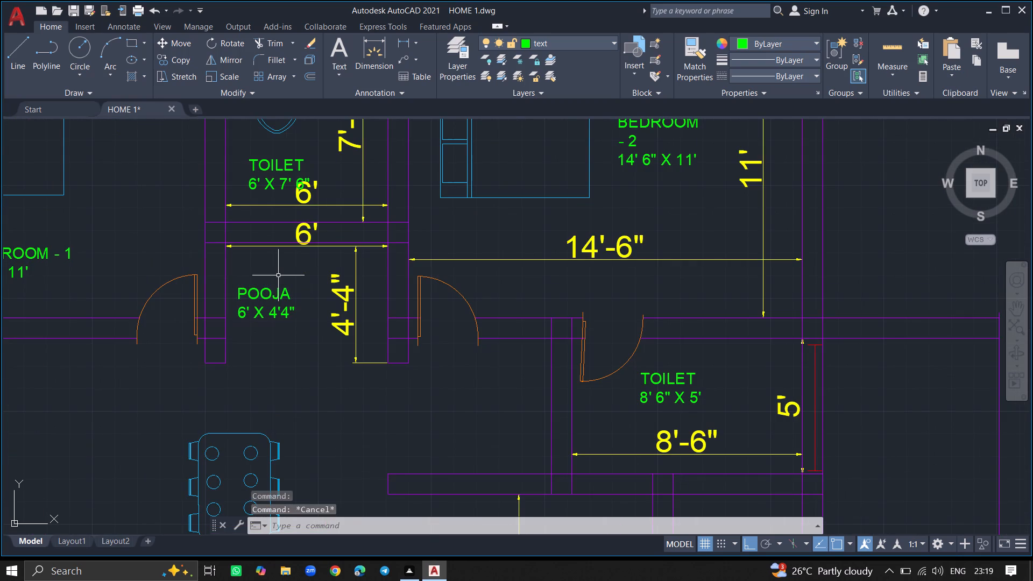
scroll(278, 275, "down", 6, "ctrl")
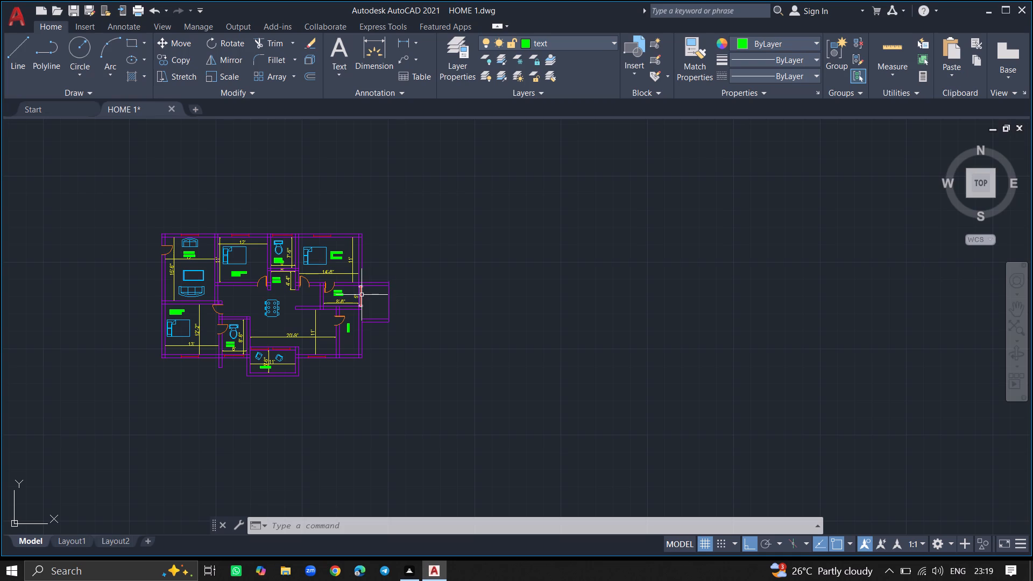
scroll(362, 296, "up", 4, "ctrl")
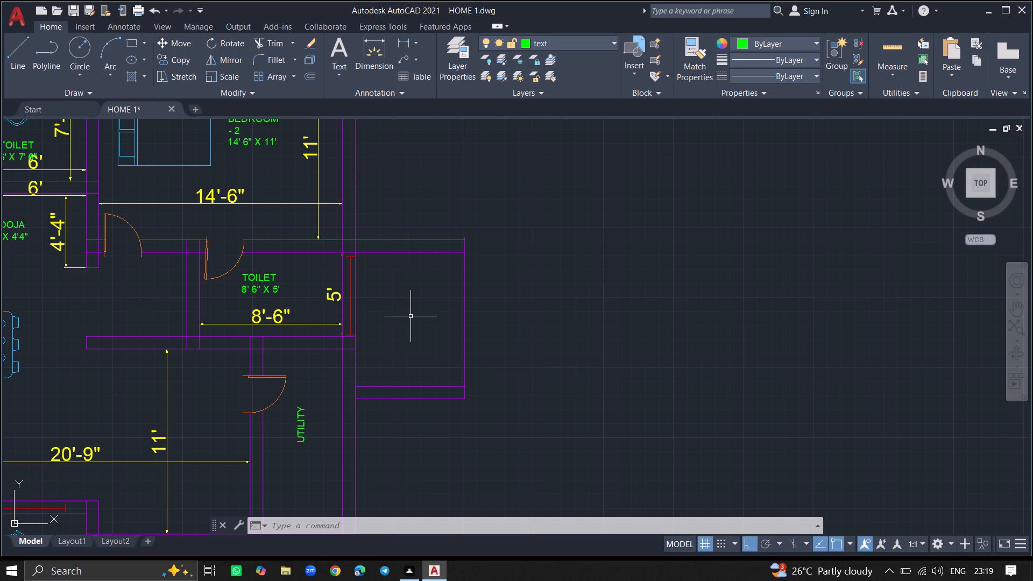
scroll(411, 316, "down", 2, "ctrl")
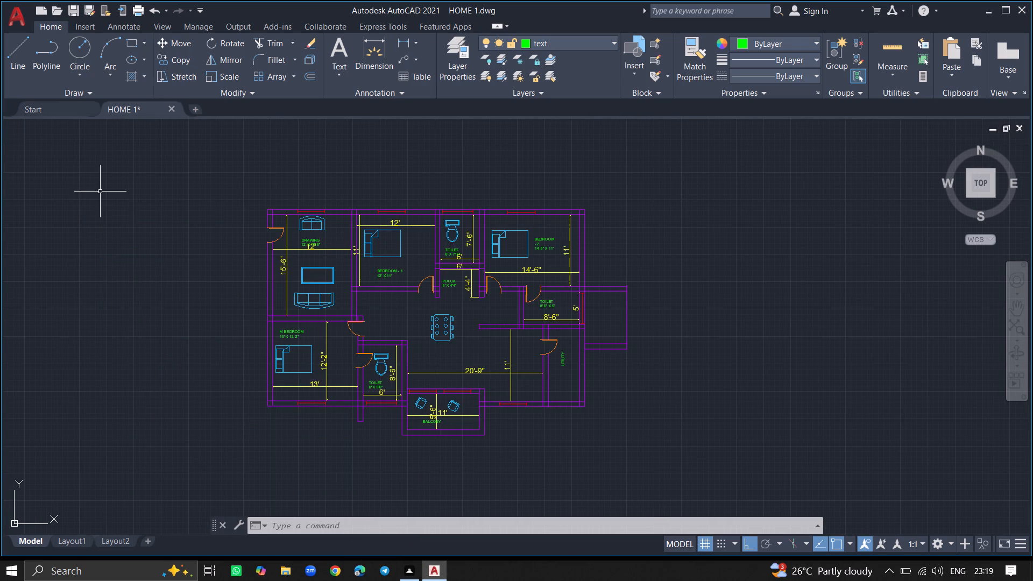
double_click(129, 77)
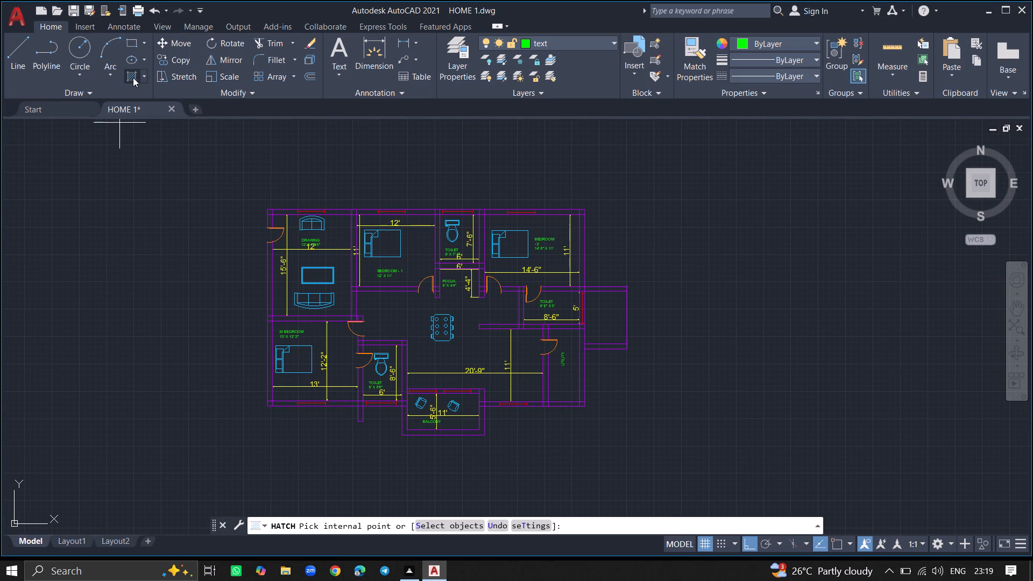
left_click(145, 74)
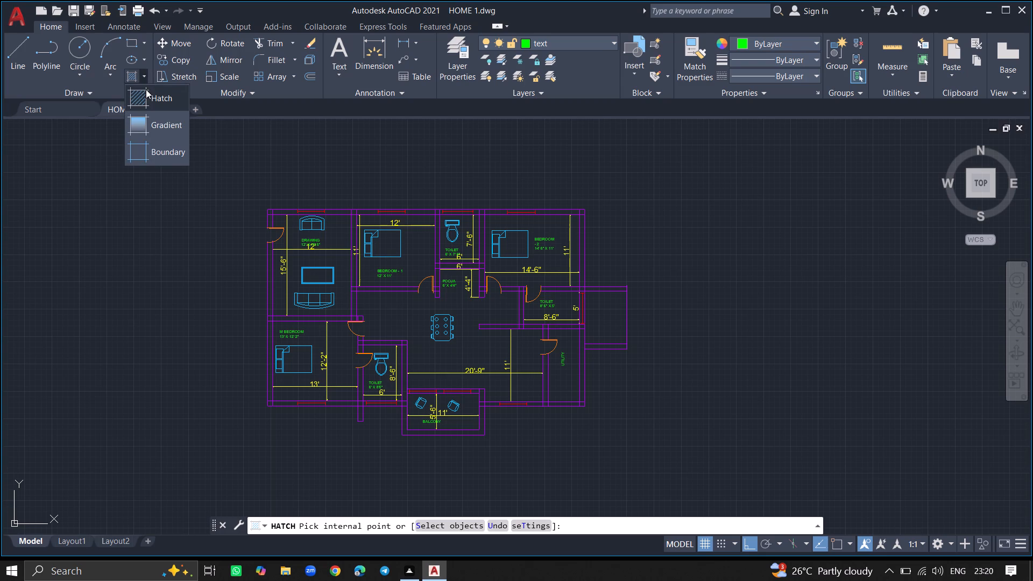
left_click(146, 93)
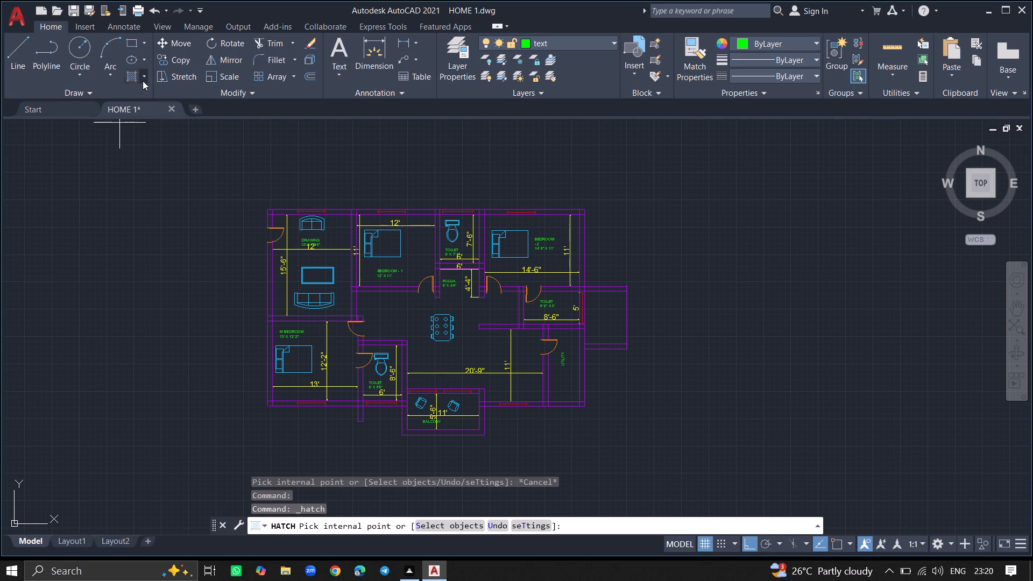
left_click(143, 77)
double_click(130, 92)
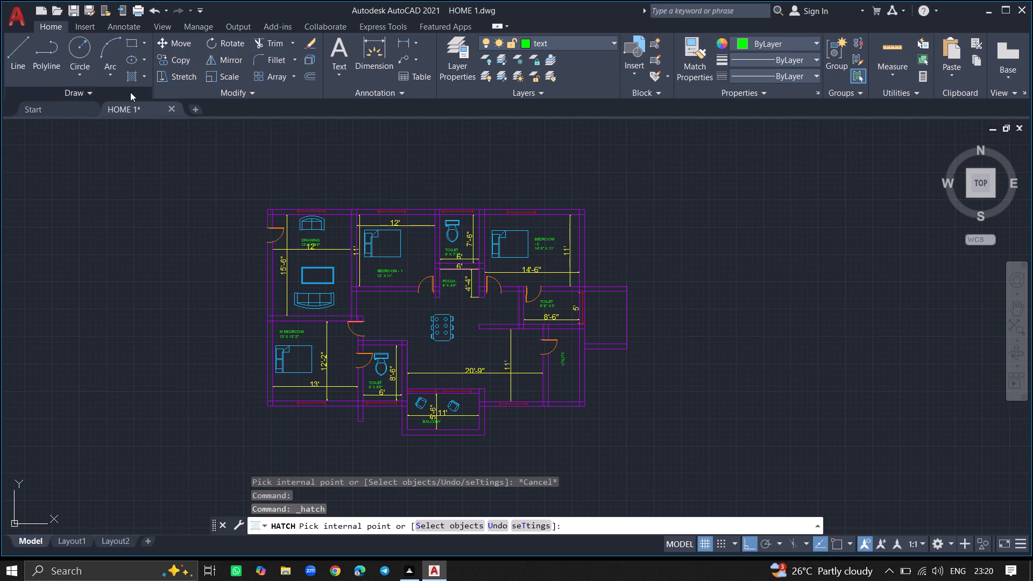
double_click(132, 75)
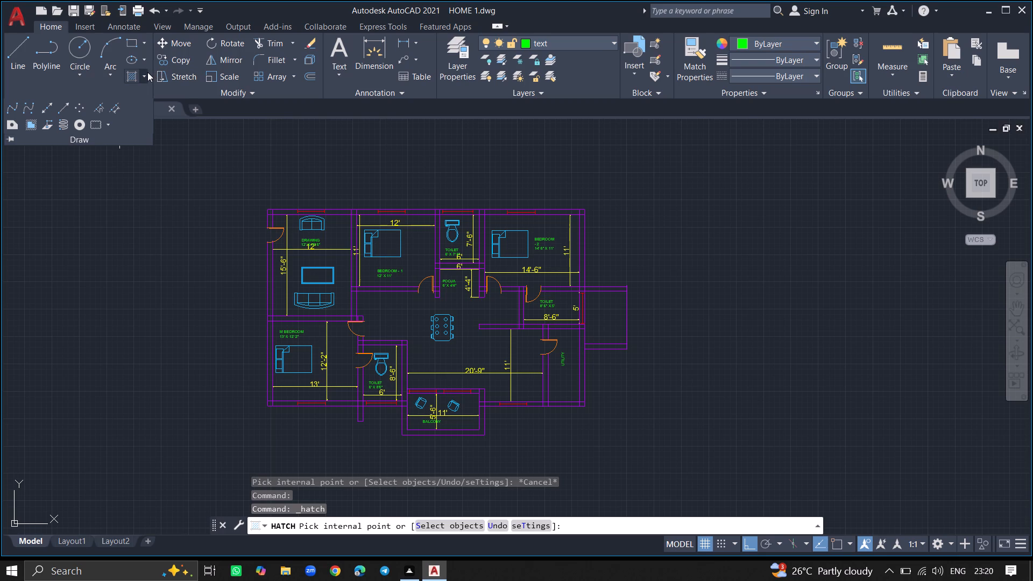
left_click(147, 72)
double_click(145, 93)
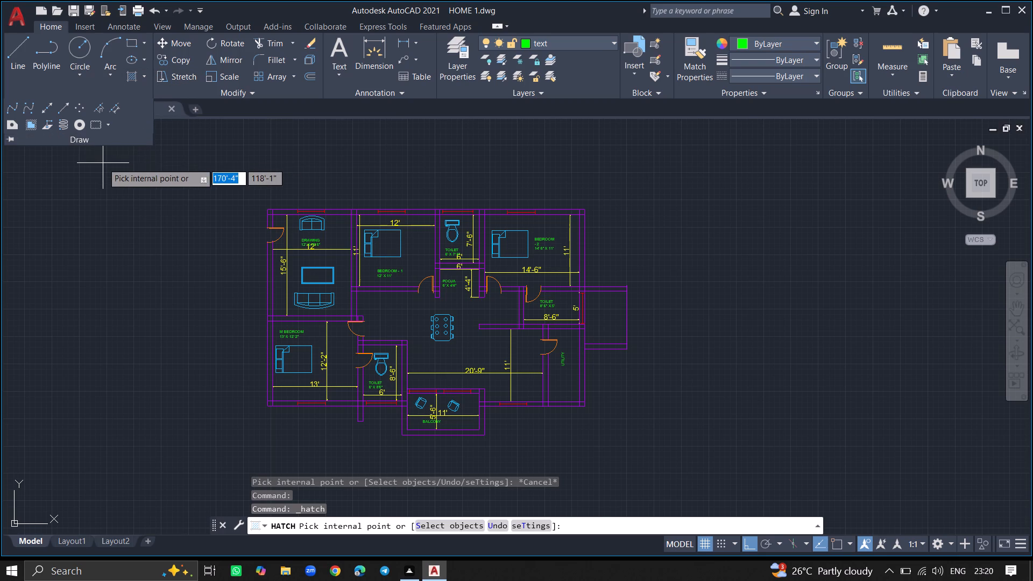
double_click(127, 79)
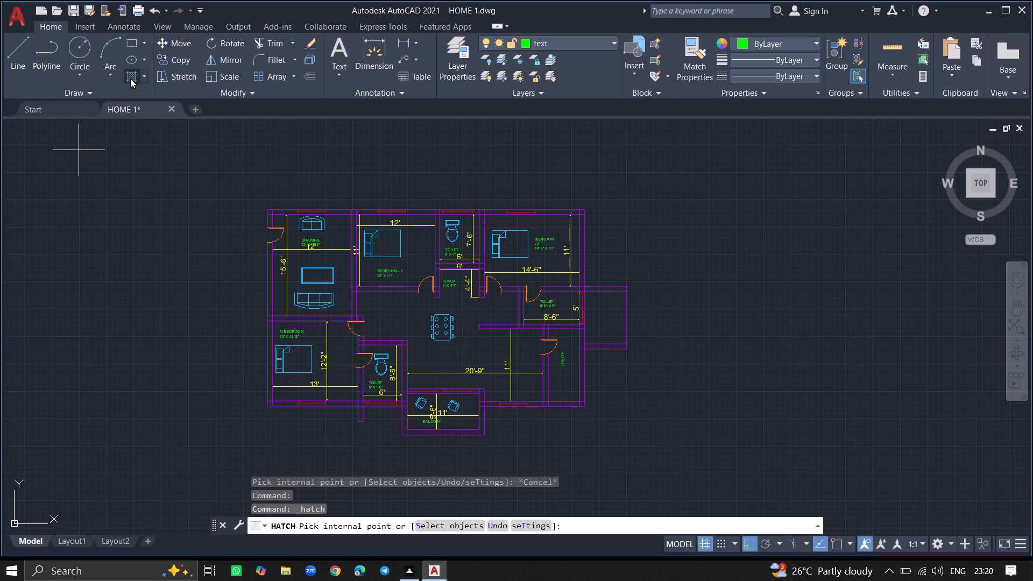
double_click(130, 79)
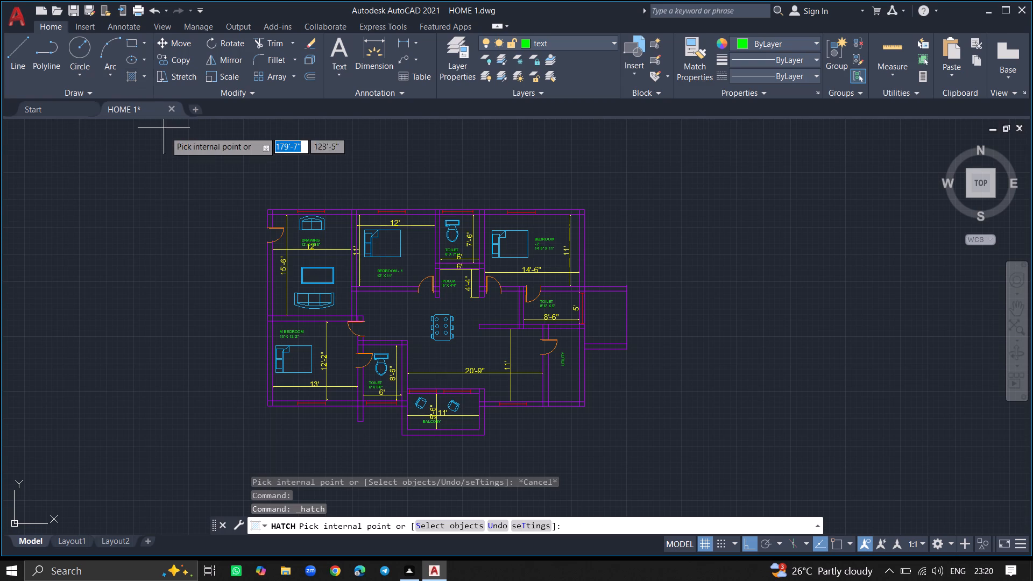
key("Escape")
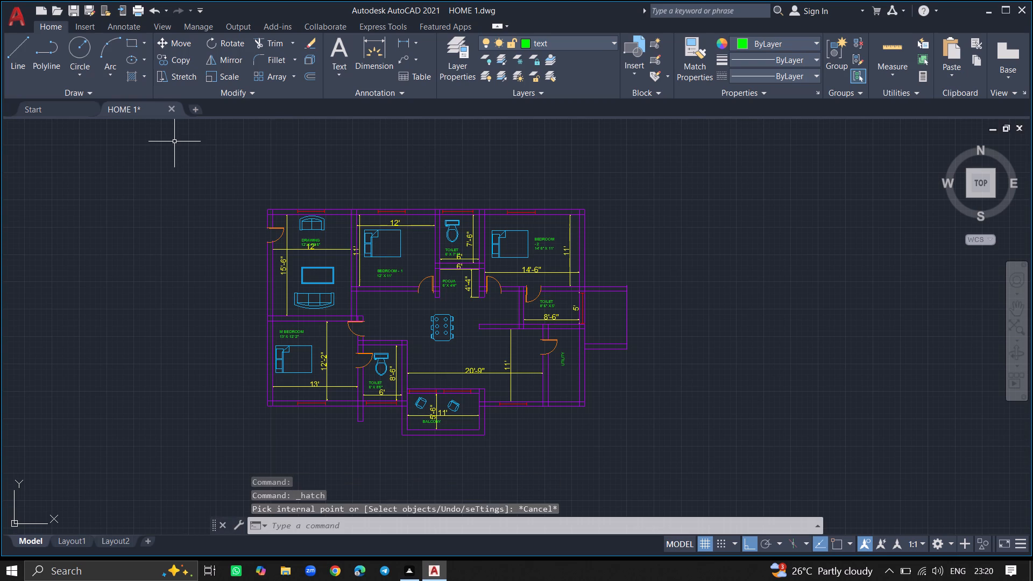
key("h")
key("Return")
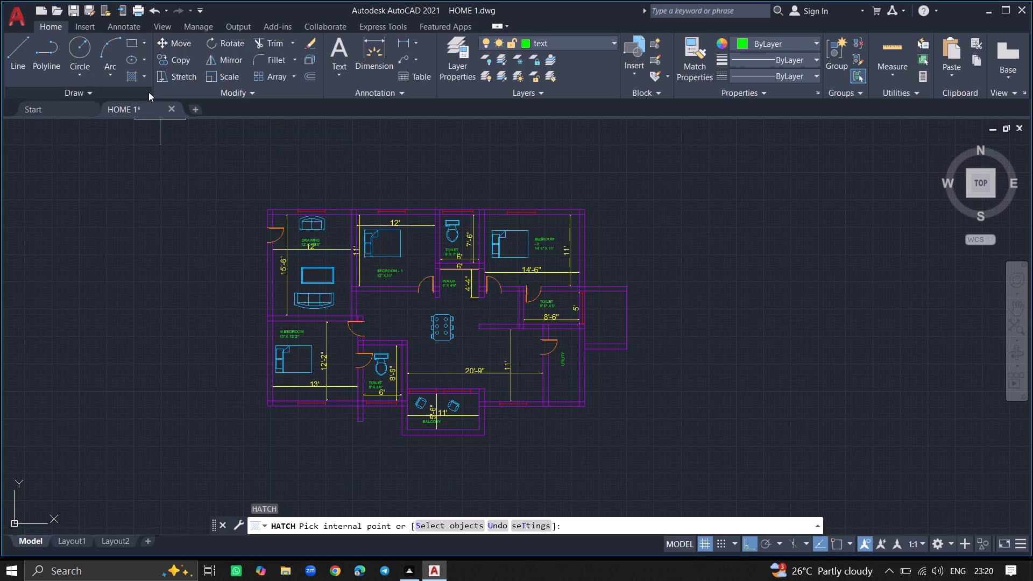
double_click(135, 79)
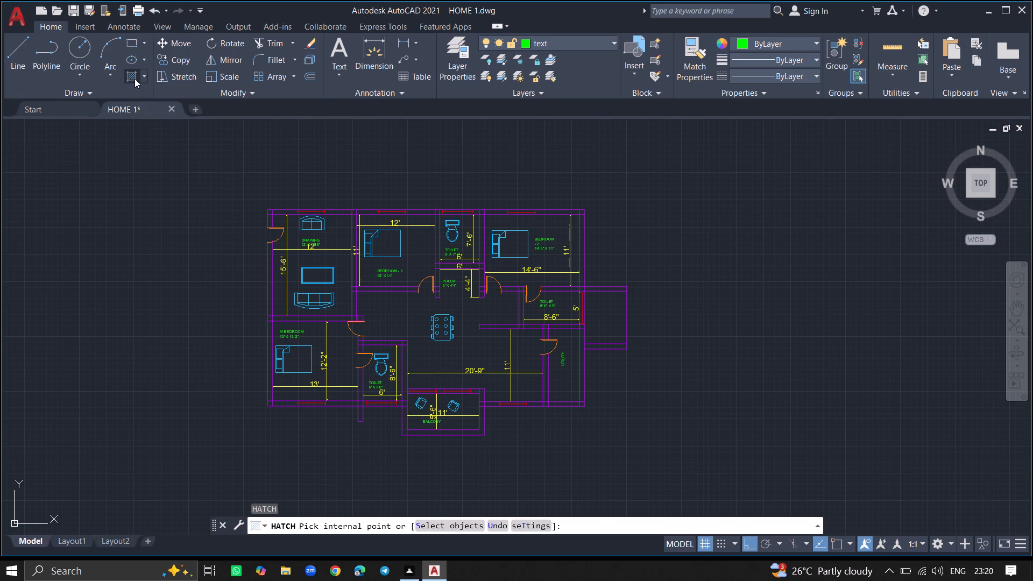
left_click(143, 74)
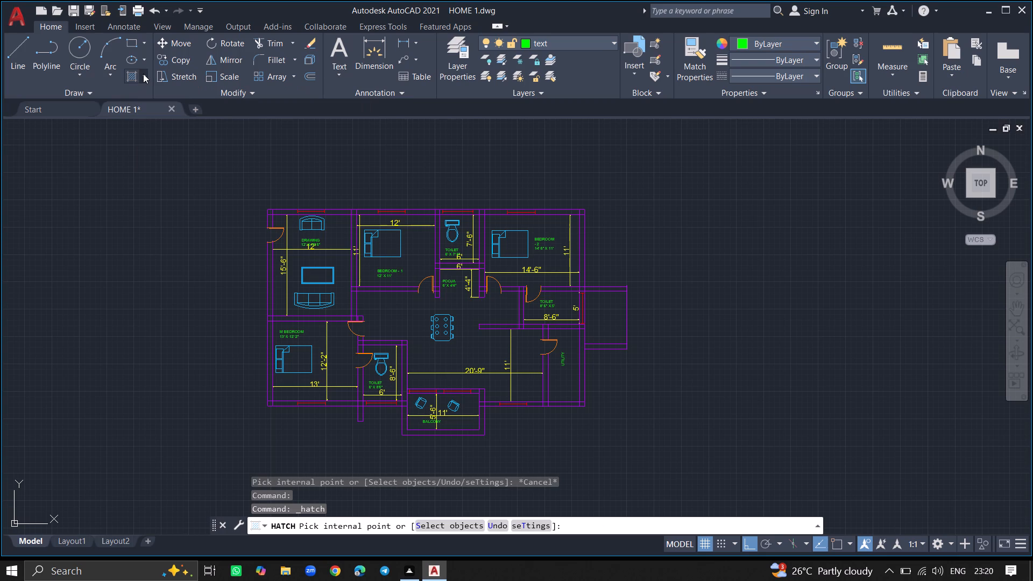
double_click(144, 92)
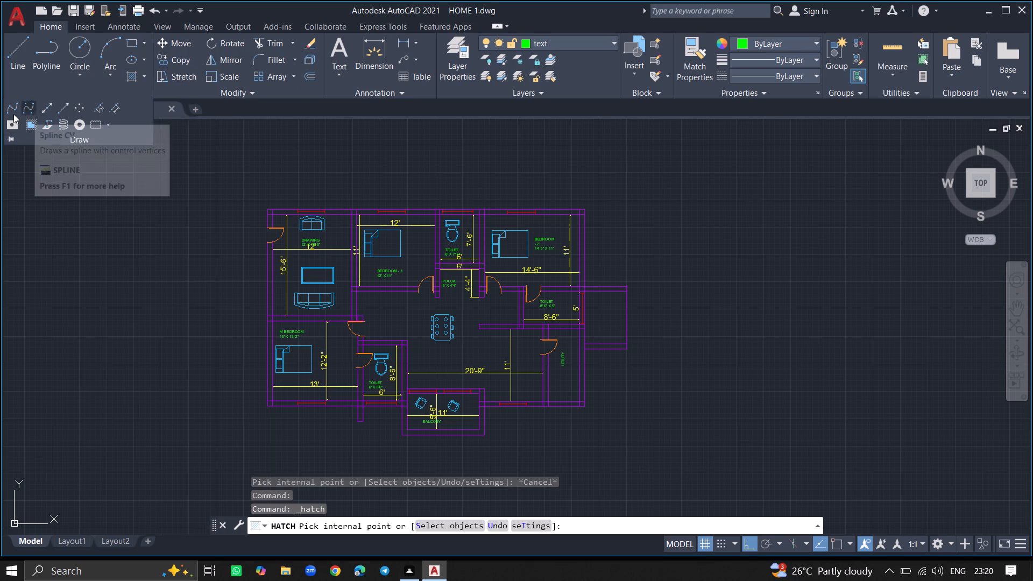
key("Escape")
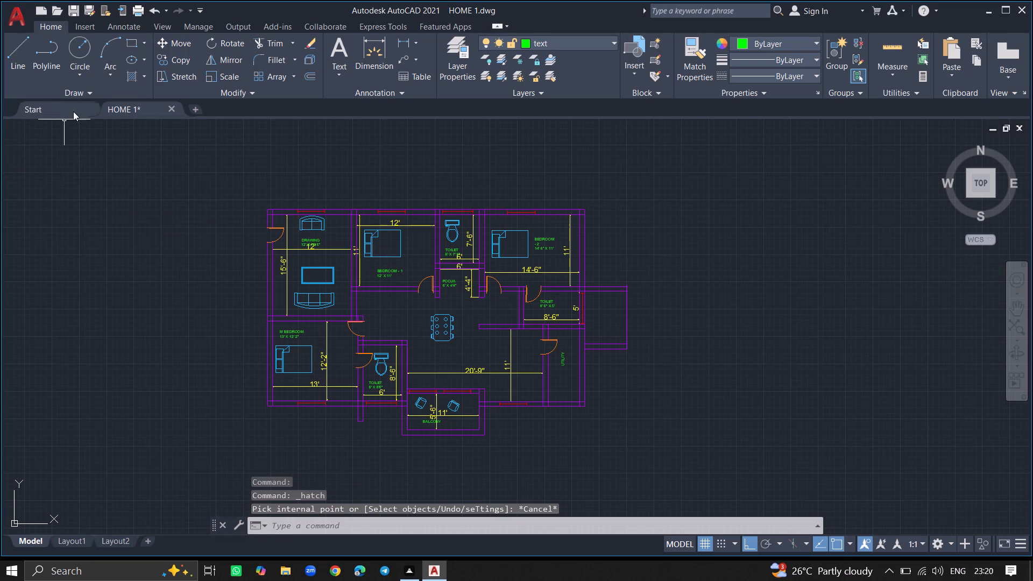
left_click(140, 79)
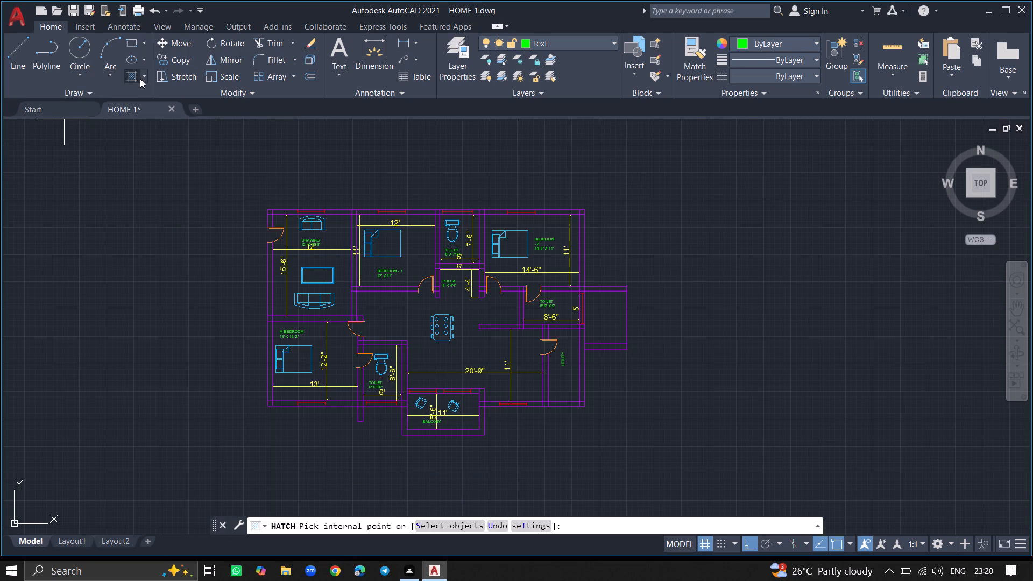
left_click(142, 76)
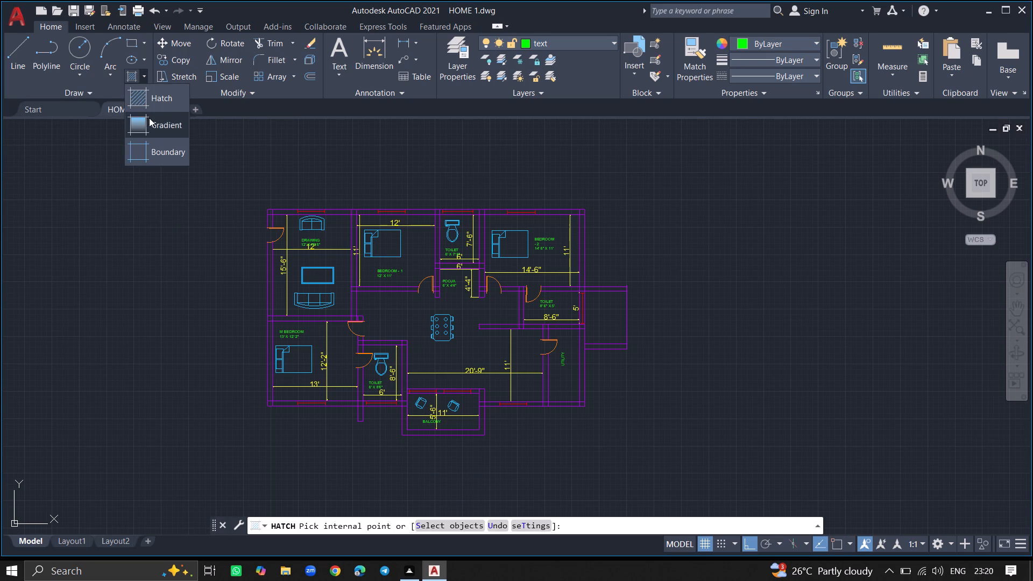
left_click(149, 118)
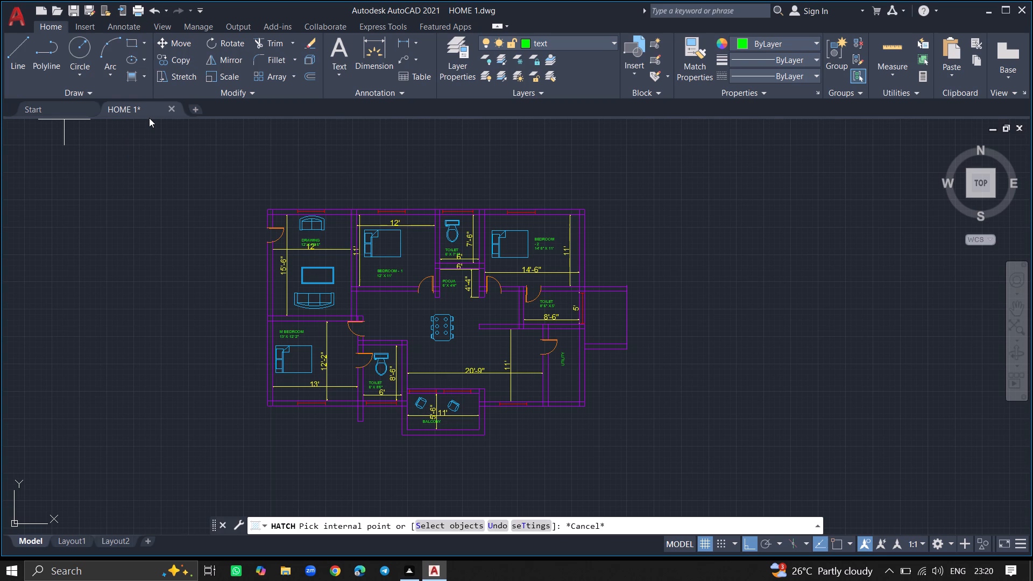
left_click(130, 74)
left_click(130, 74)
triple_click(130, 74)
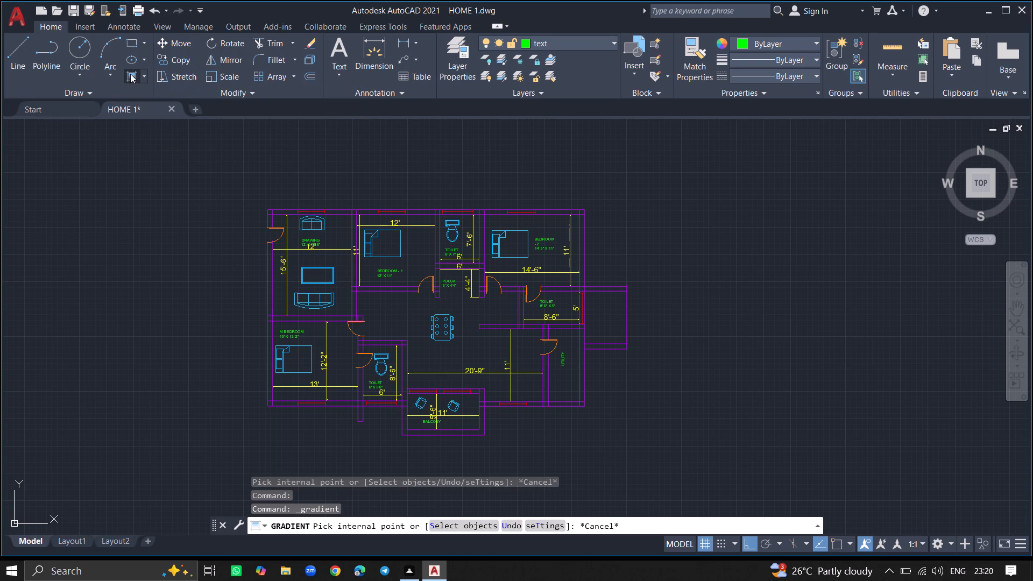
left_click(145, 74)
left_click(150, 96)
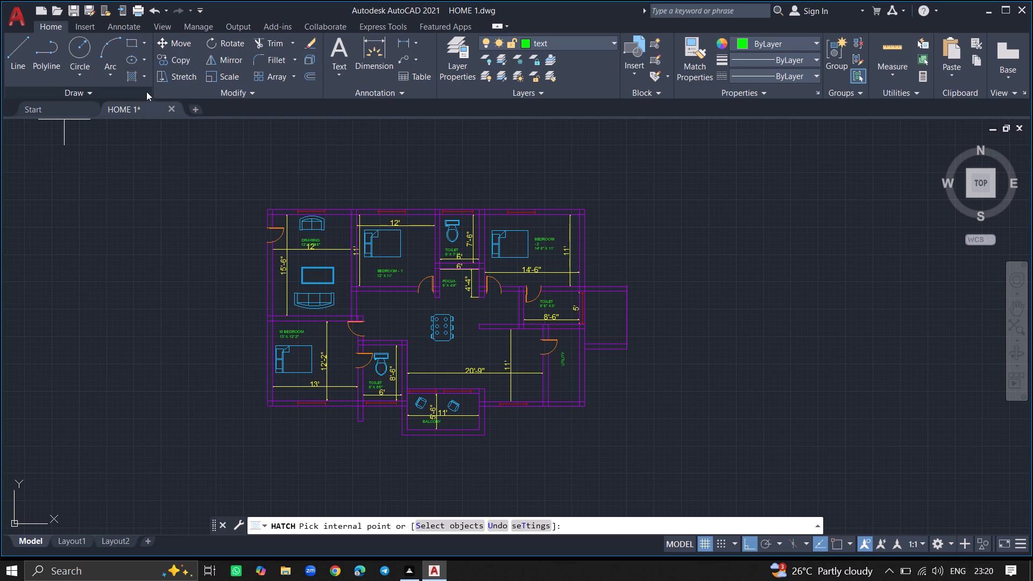
Start a Hatch with Magenta solid fill and fill the DRAWING room's entrance-side wall, windowed wall, their corners and the wall shared with BEDROOM - 1.
left_click(143, 76)
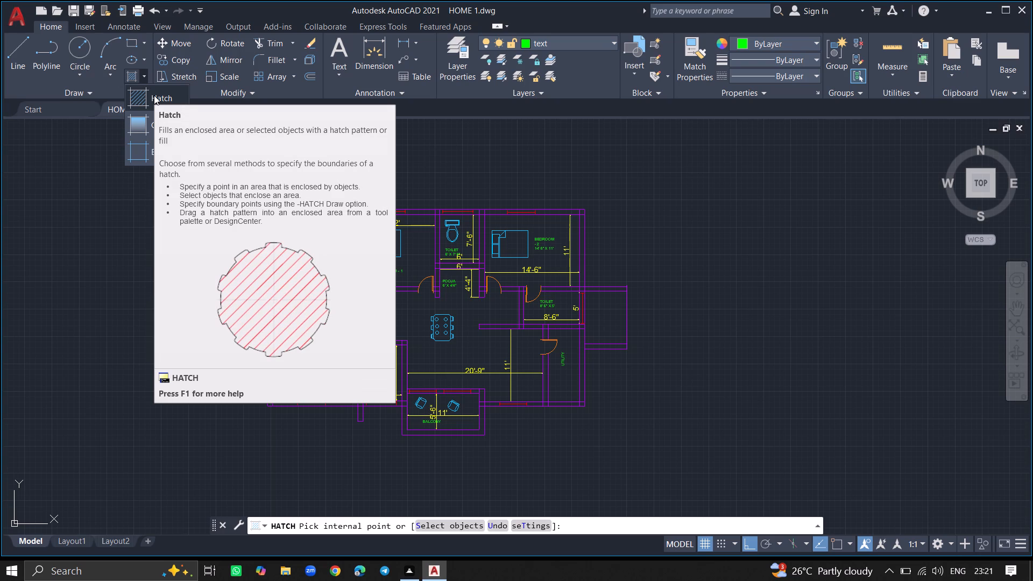
left_click(154, 95)
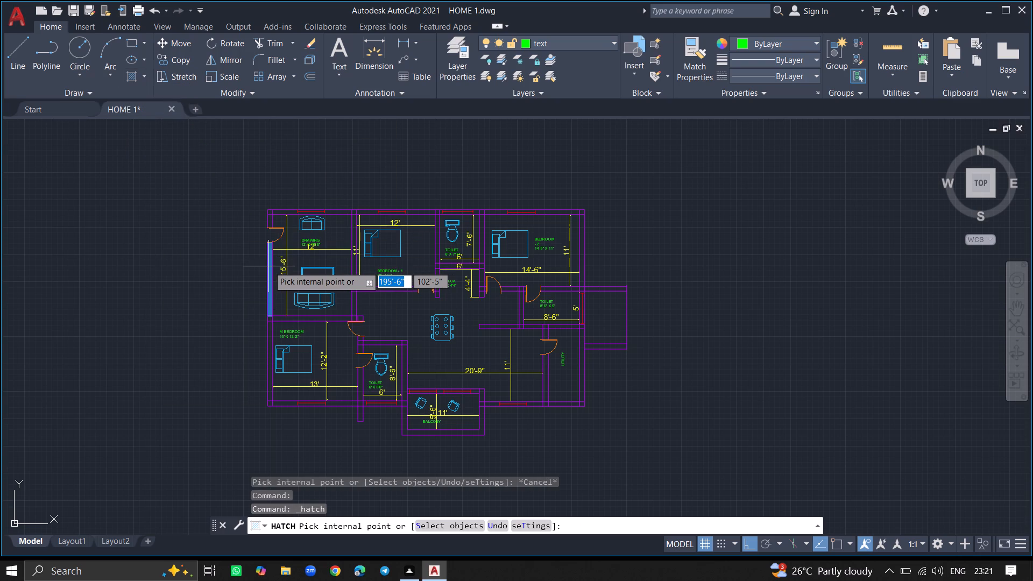
scroll(268, 266, "up", 5, "ctrl")
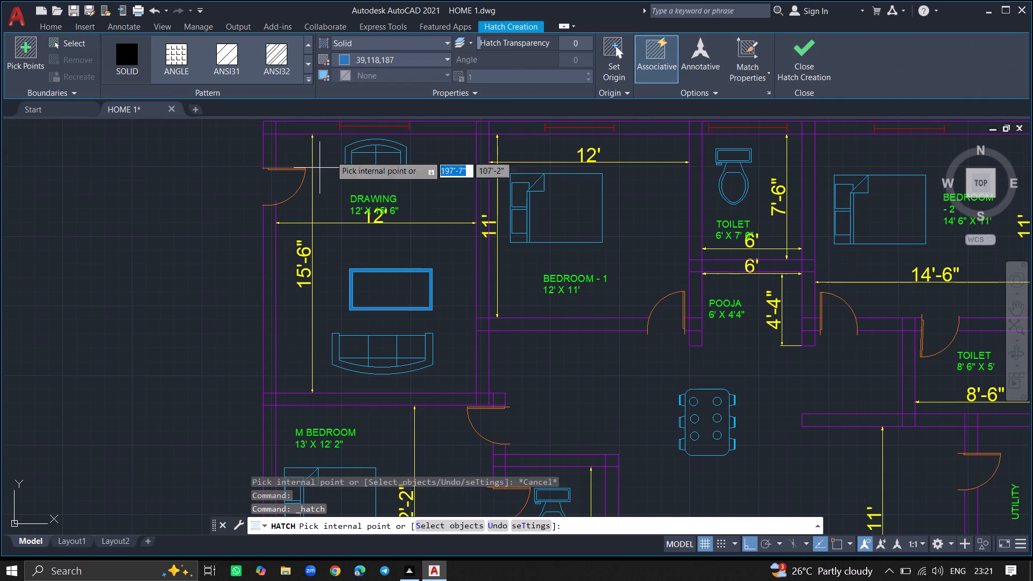
left_click(378, 54)
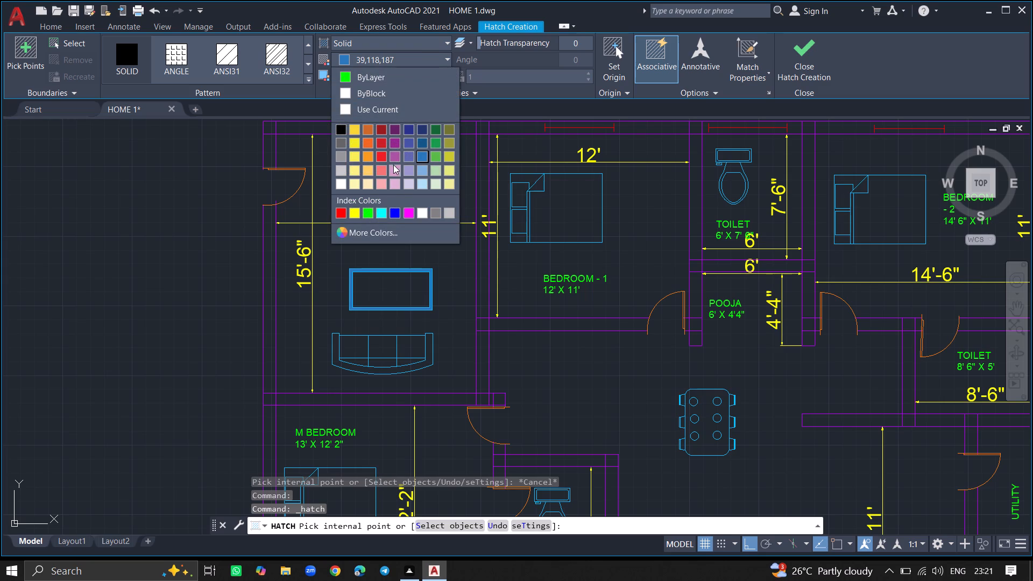
left_click(404, 211)
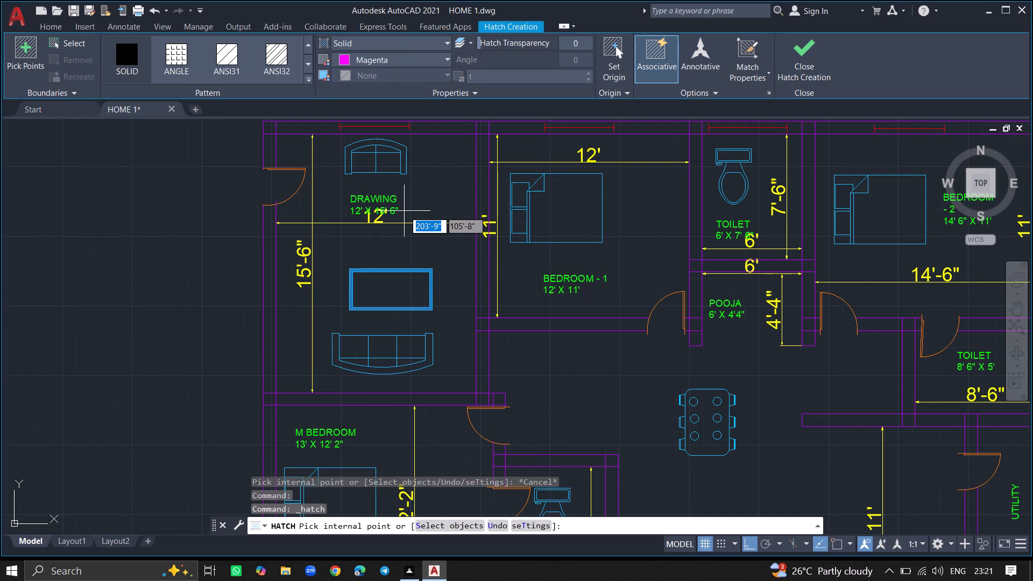
left_click(270, 261)
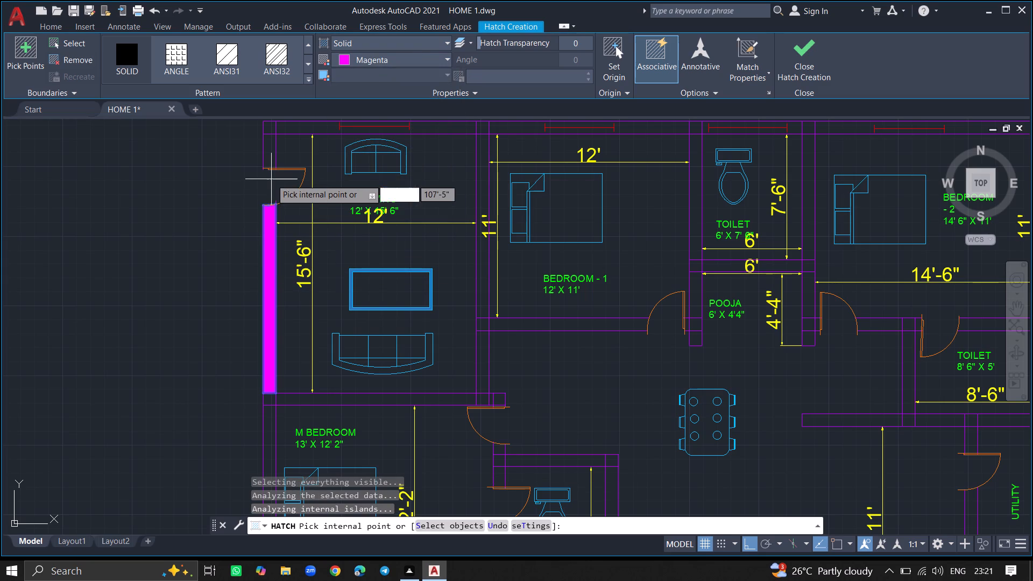
left_click(267, 152)
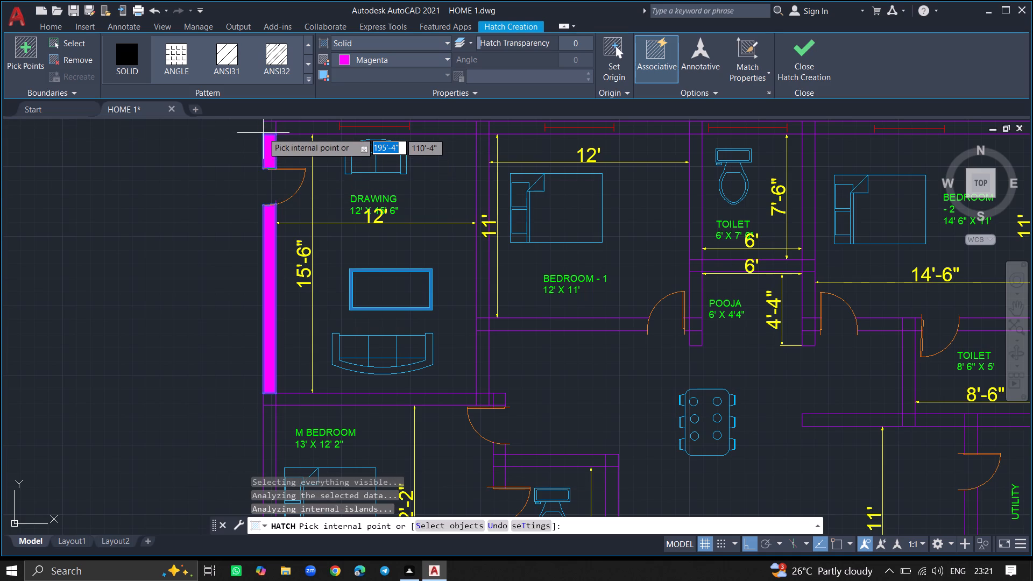
left_click(263, 131)
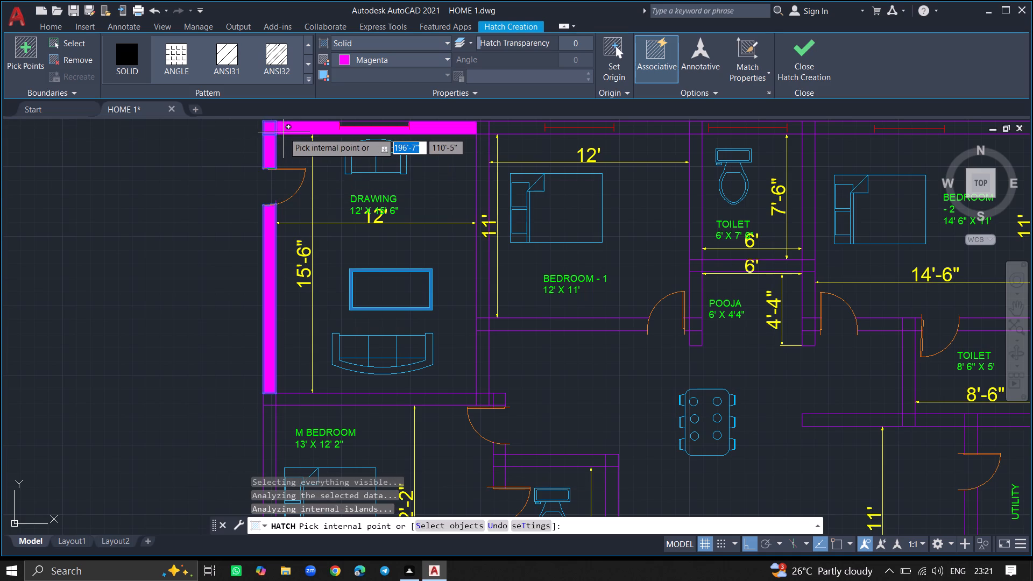
left_click(284, 132)
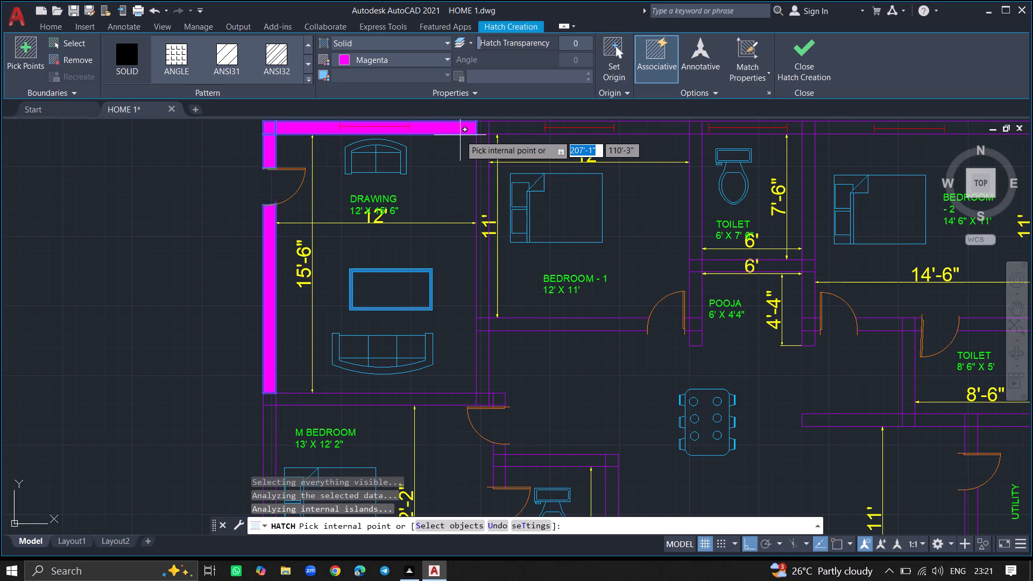
left_click(487, 160)
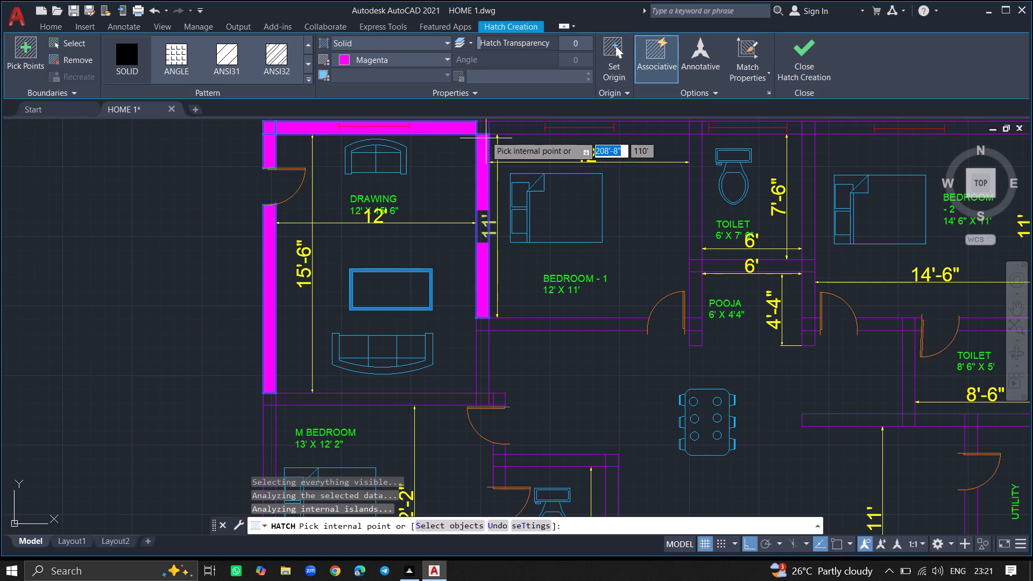
left_click(483, 123)
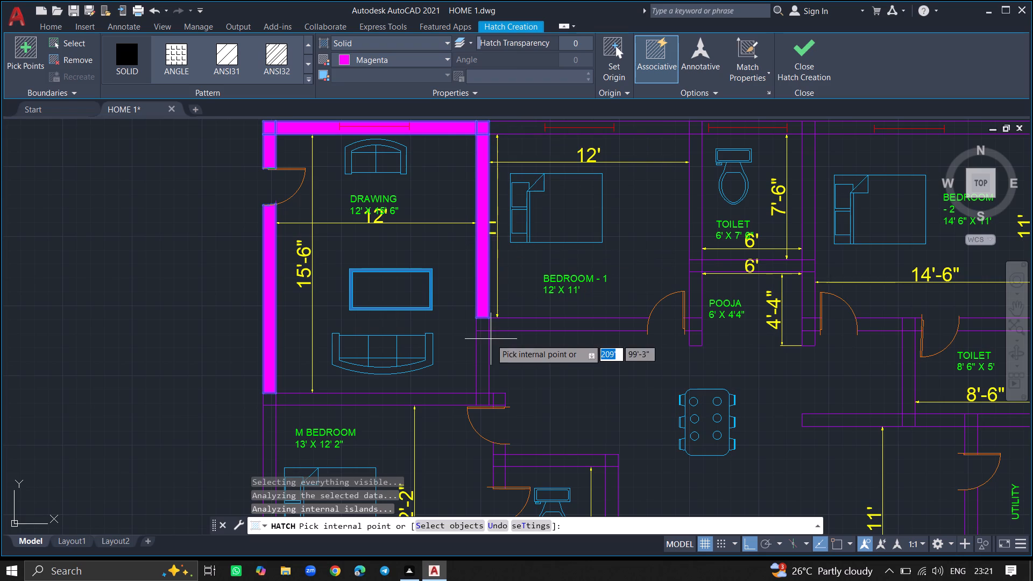
Add the DRAWING room's remaining walls, BEDROOM - 1's lower wall and M BEDROOM's outer wall to the fill, including junctions and the short stub.
left_click(486, 361)
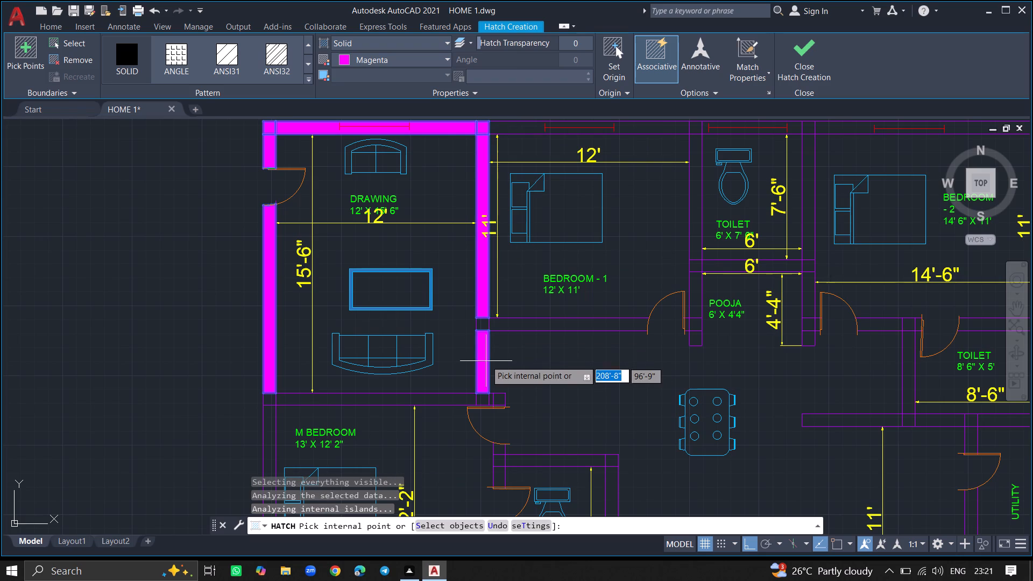
left_click(485, 325)
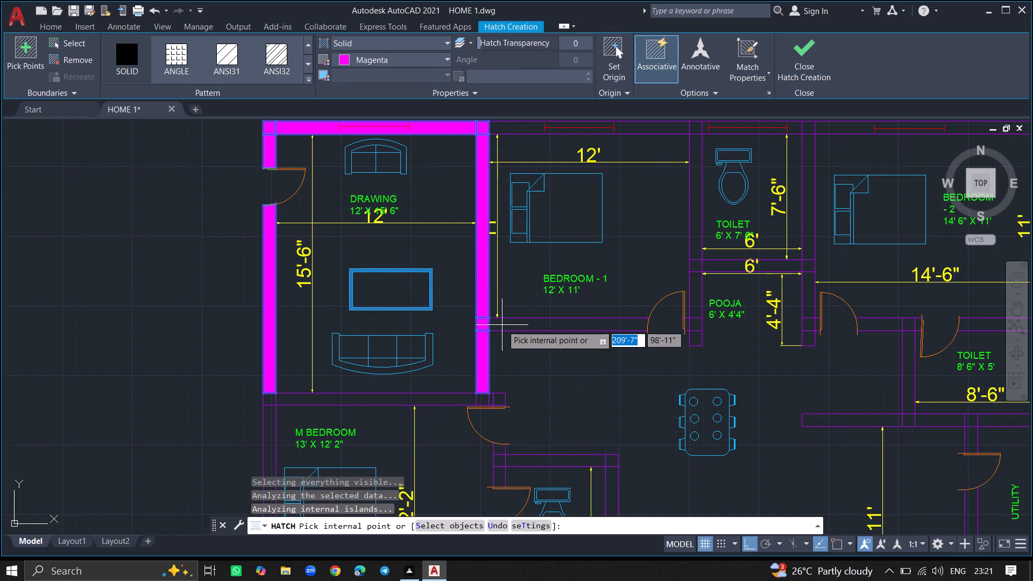
left_click(502, 325)
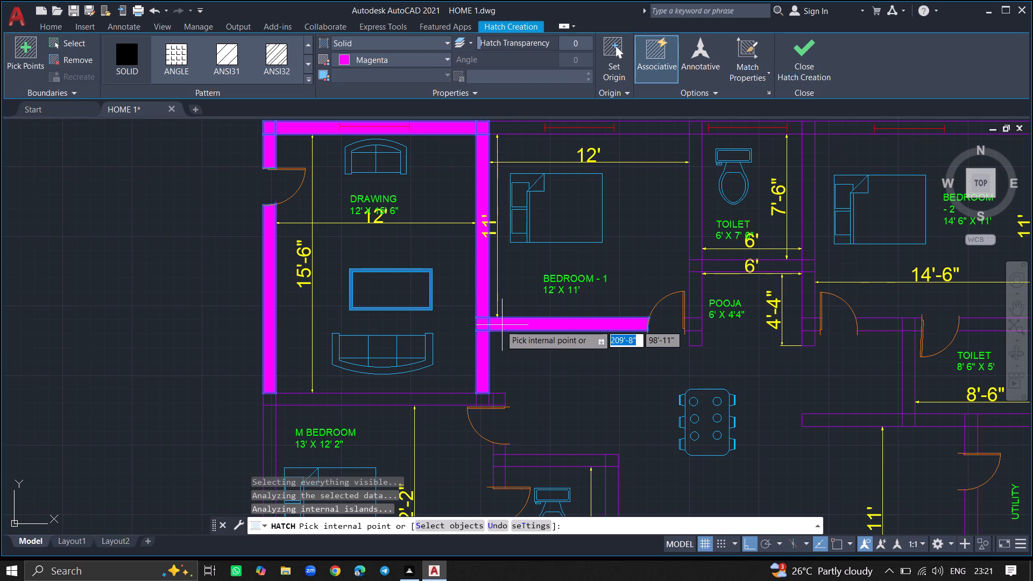
left_click(428, 401)
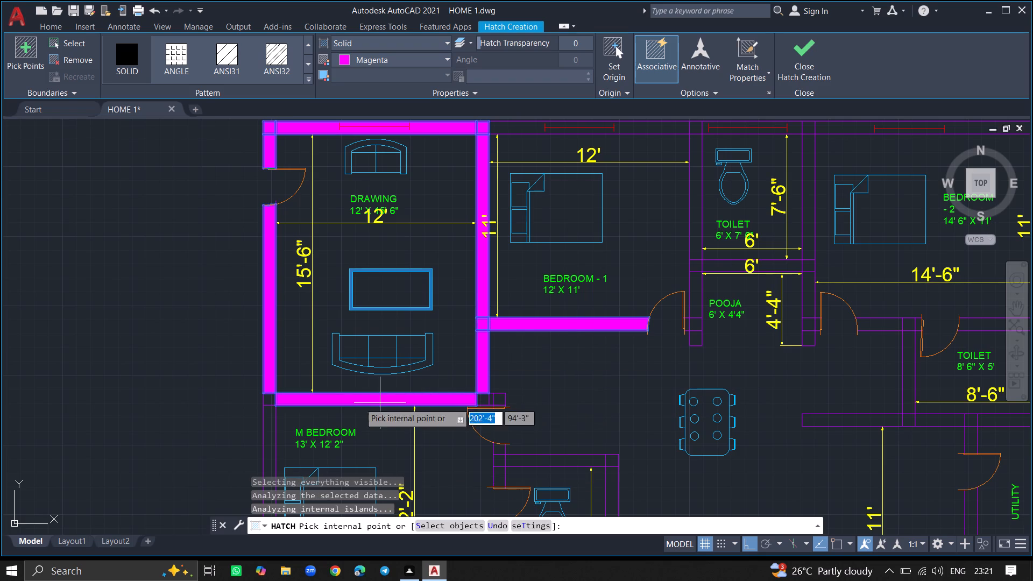
left_click(266, 400)
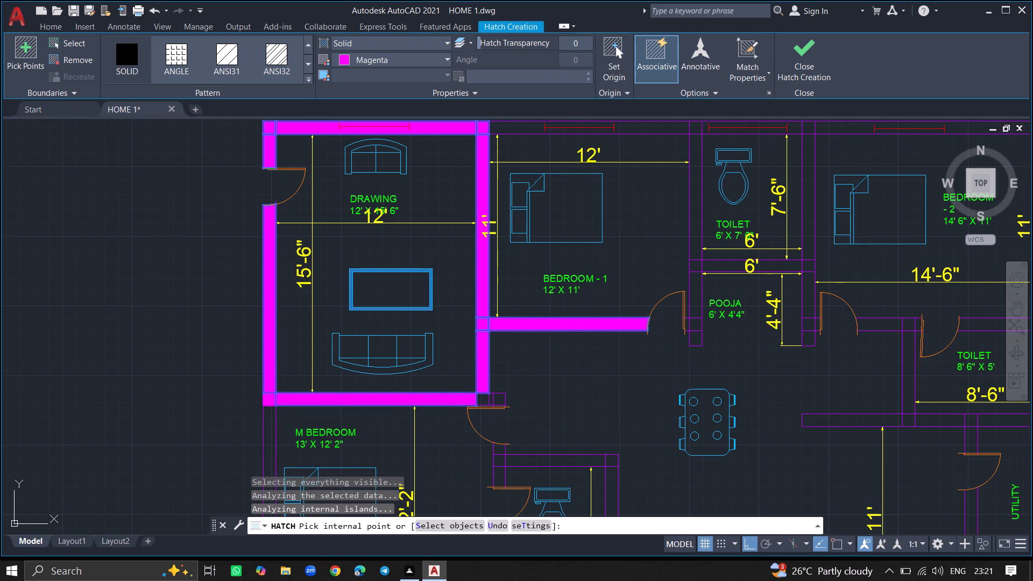
left_click(271, 427)
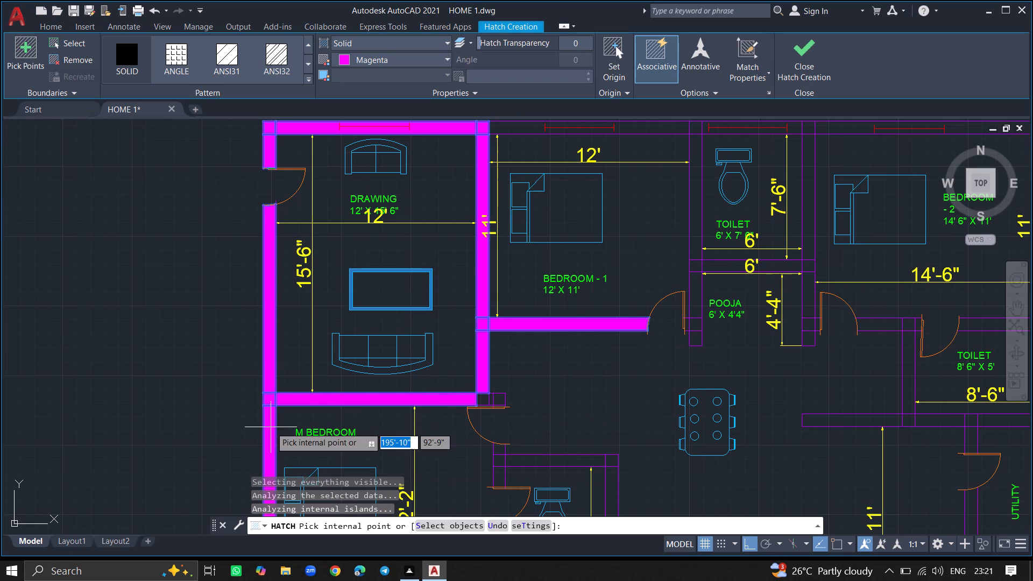
left_click(497, 396)
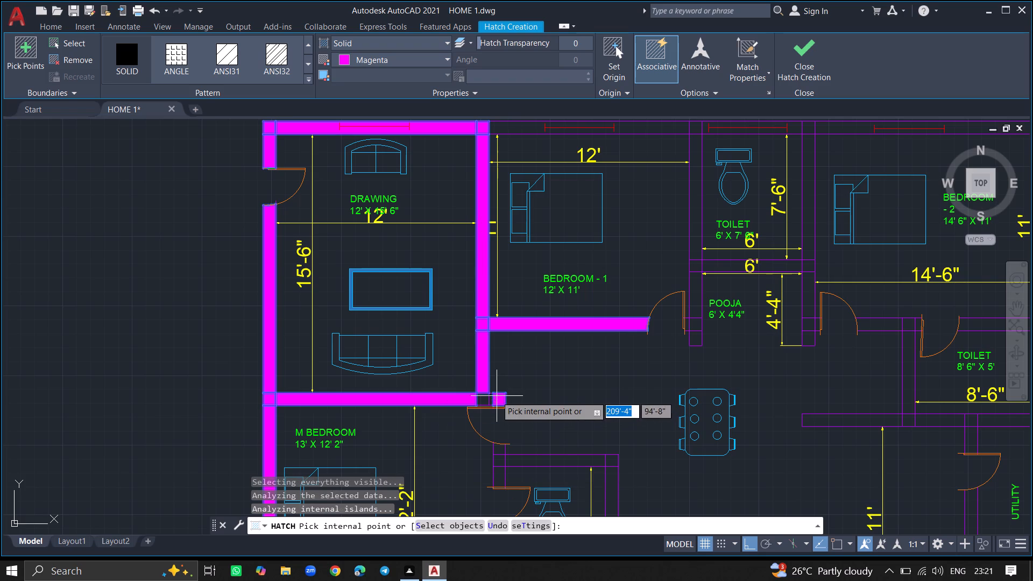
left_click(482, 400)
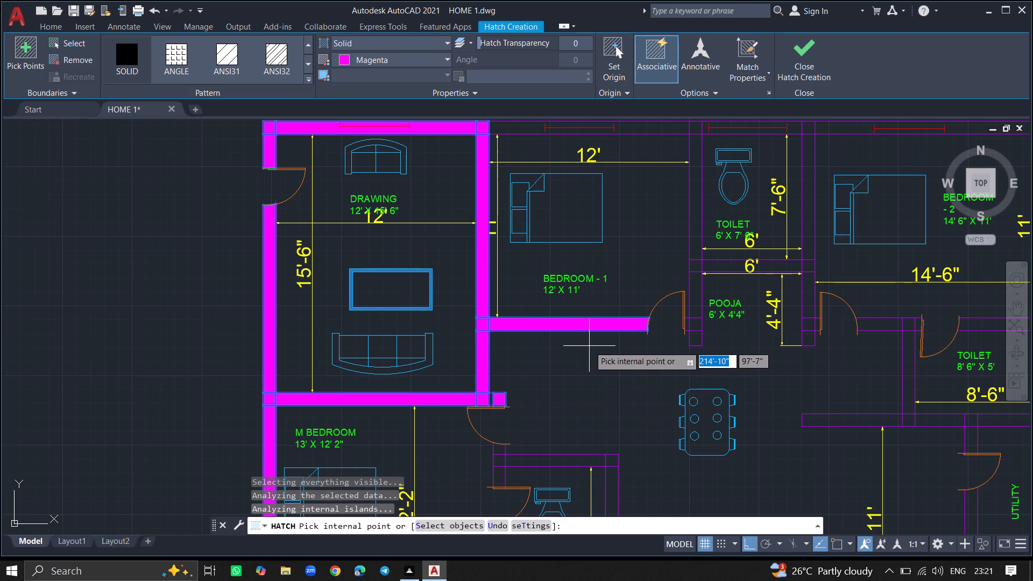
Add the side walls of the 6' X 7' 6" toilet and POOJA to the magenta fill, including the shared cross wall, junctions and wall end.
left_click(694, 285)
left_click(696, 251)
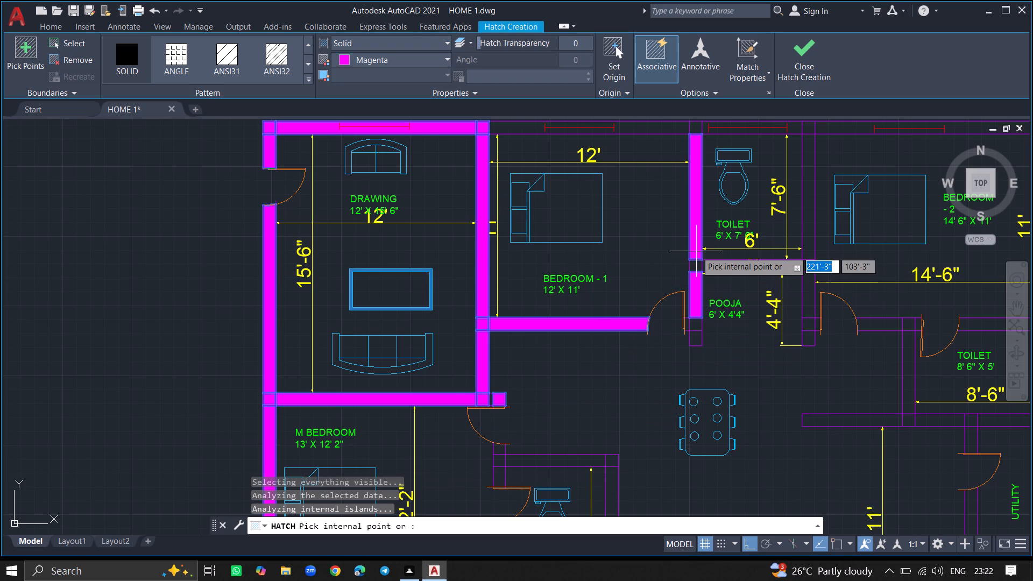
left_click(694, 267)
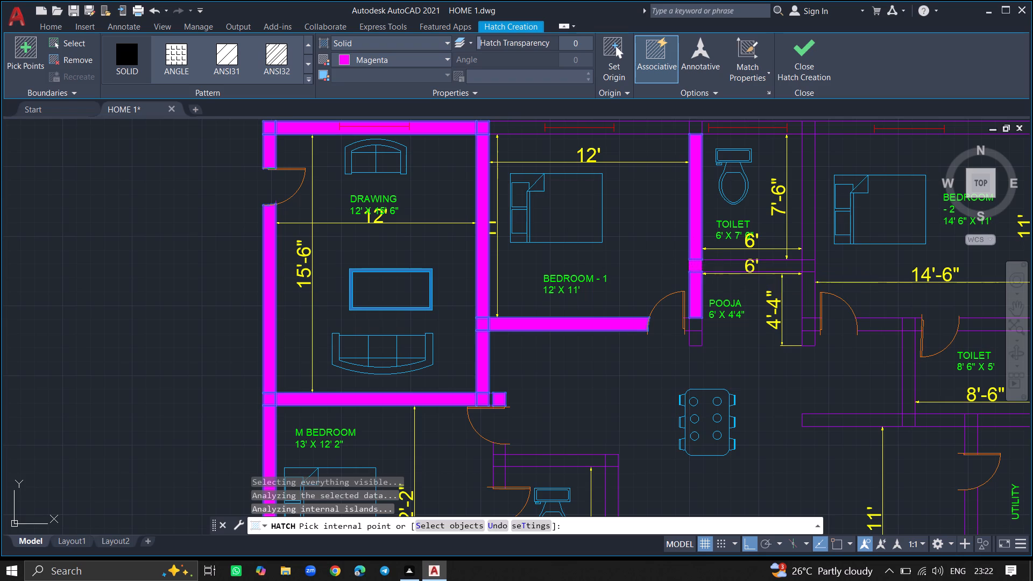
left_click(713, 263)
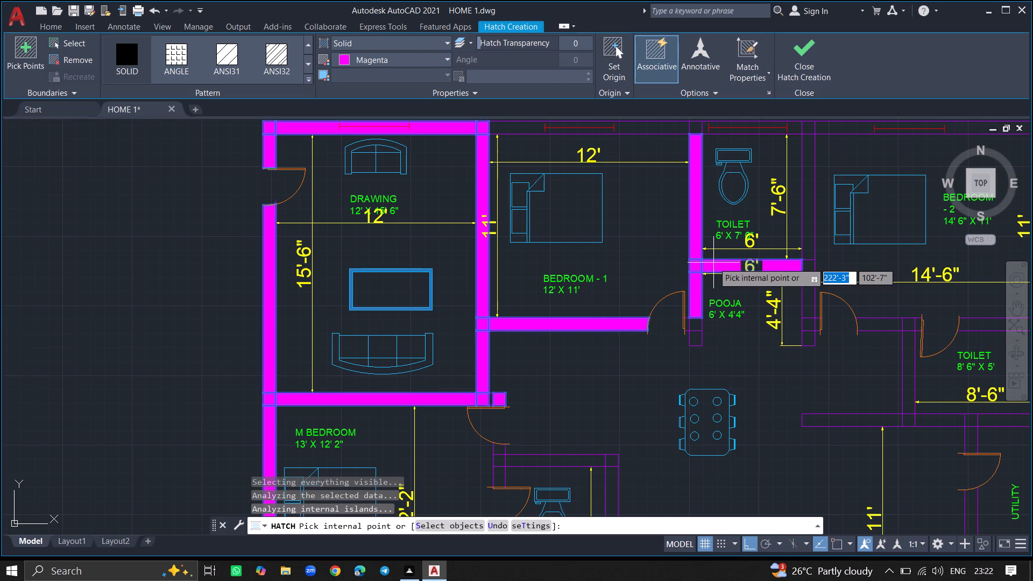
left_click(811, 238)
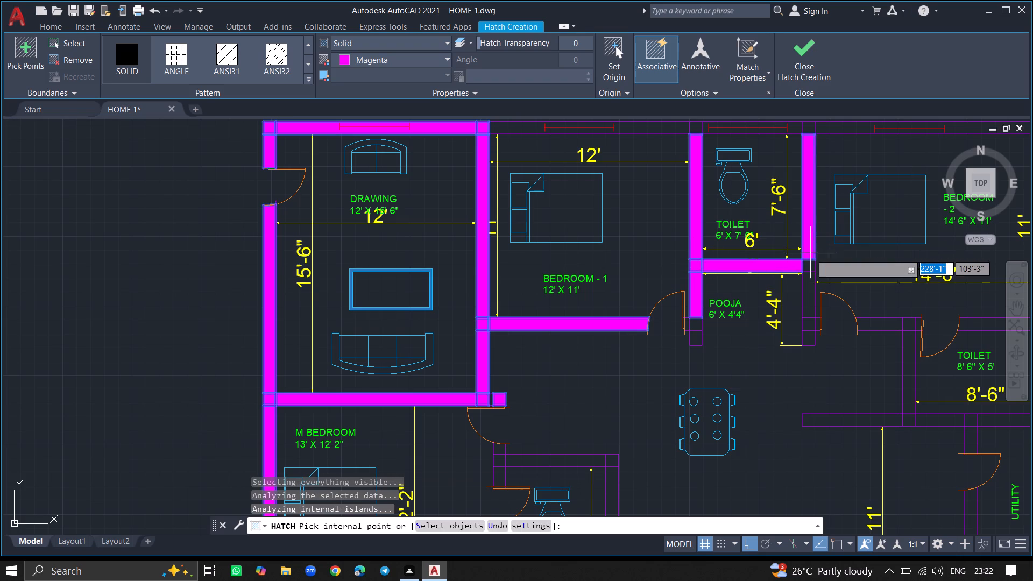
left_click(810, 273)
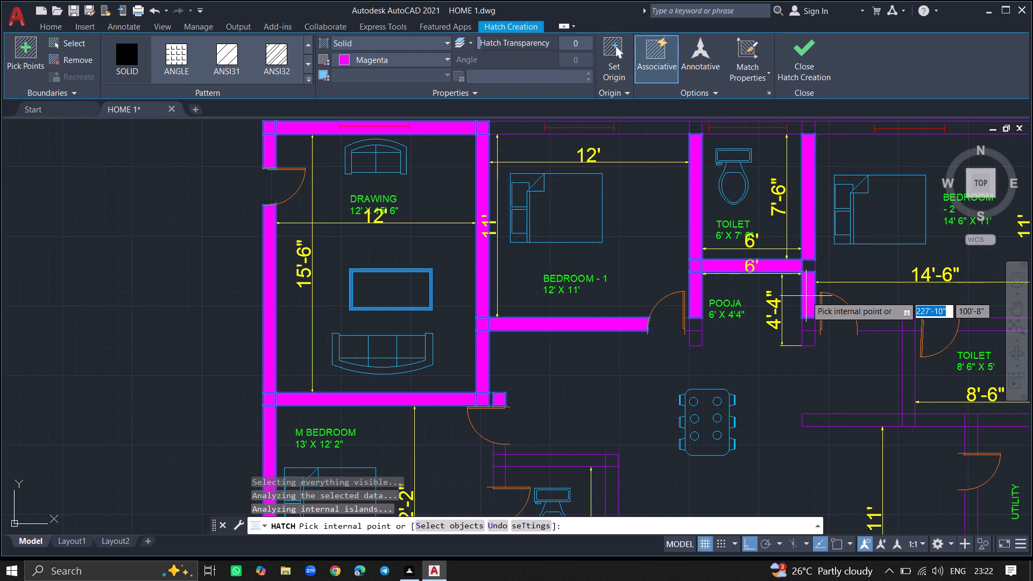
left_click(811, 322)
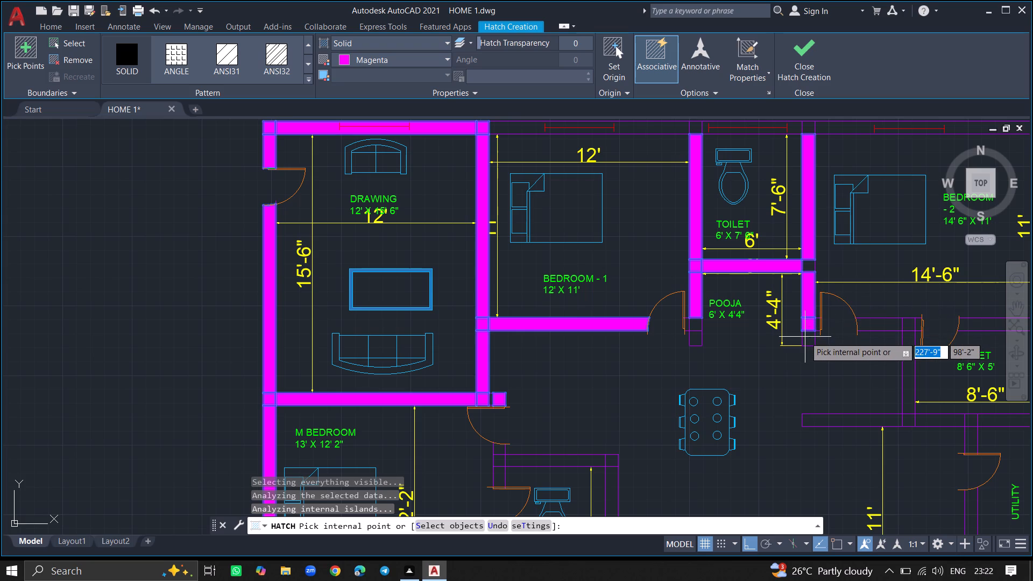
left_click(805, 337)
Fill the BALCONY's outer walls, both side walls of the 6' X 8'6" toilet, the stub below, their junctions and M BEDROOM's lower outer corner.
scroll(809, 297, "down", 4, "ctrl")
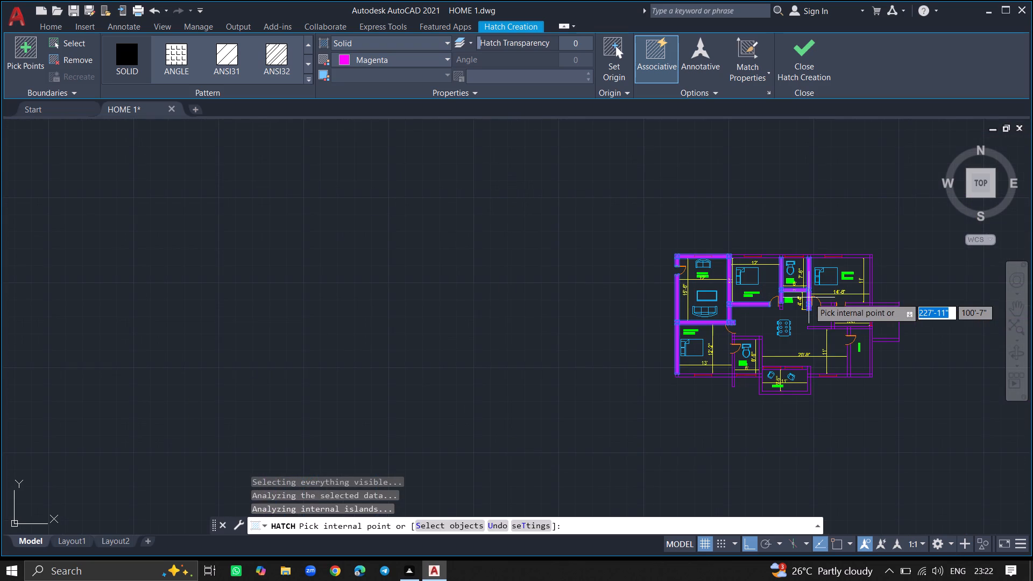
scroll(808, 402, "up", 5, "ctrl")
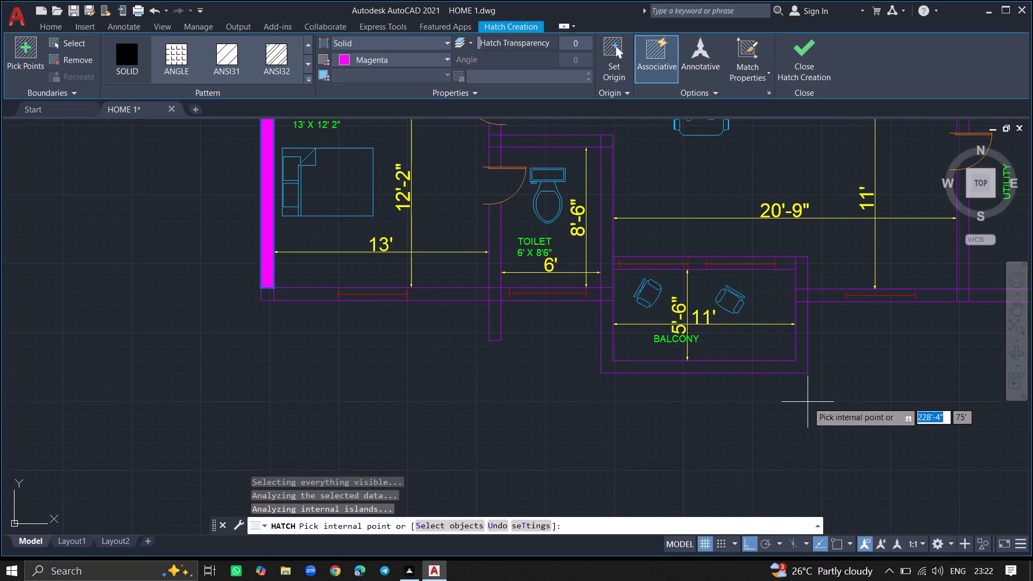
left_click(801, 342)
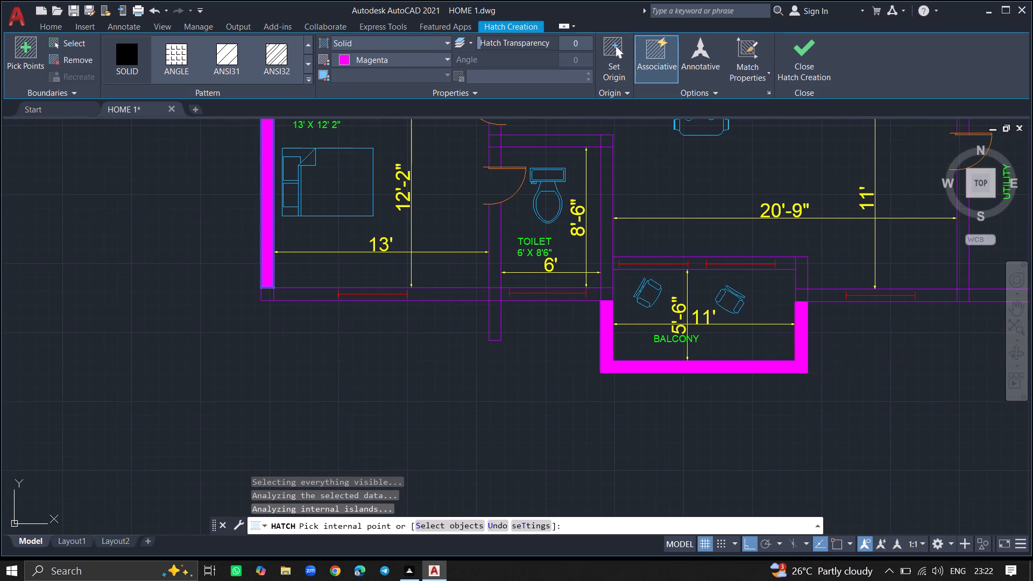
left_click(602, 268)
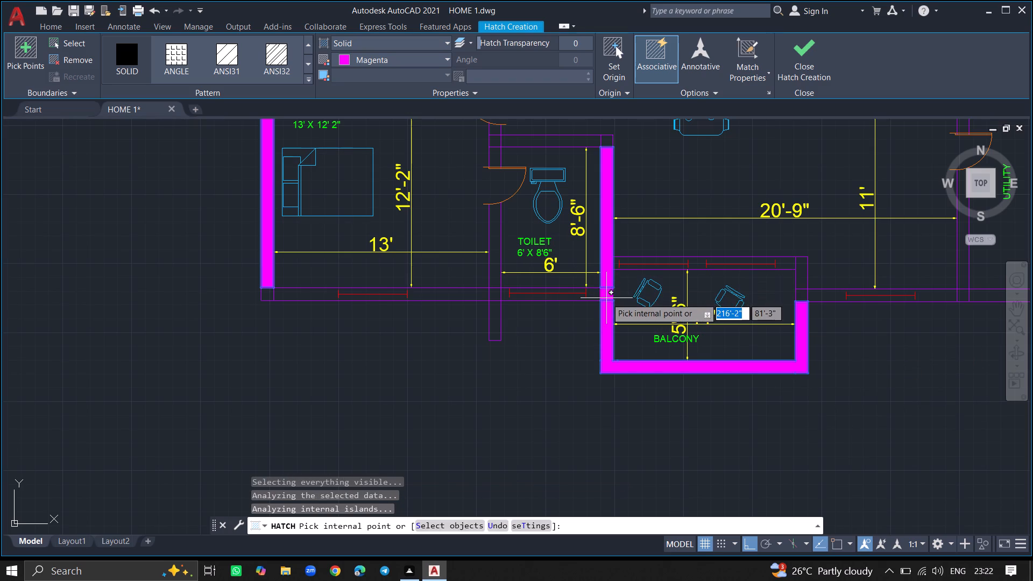
left_click(606, 298)
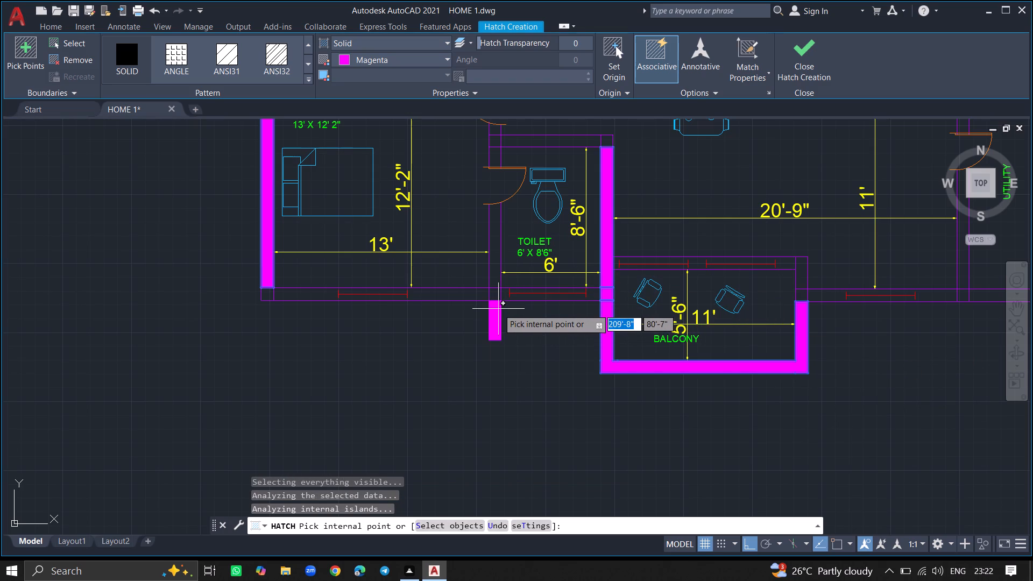
left_click(498, 309)
left_click(497, 272)
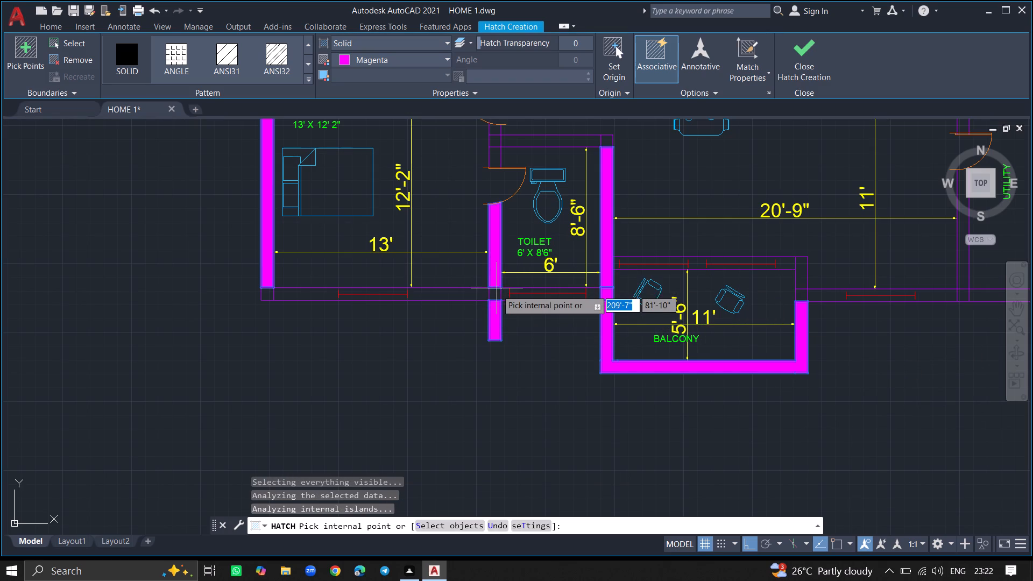
left_click(494, 295)
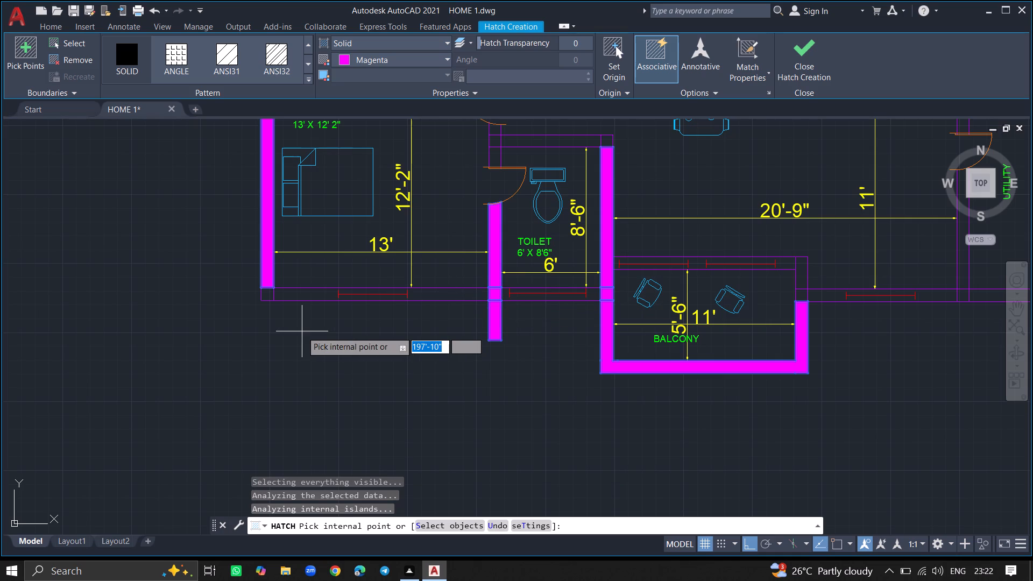
left_click(264, 295)
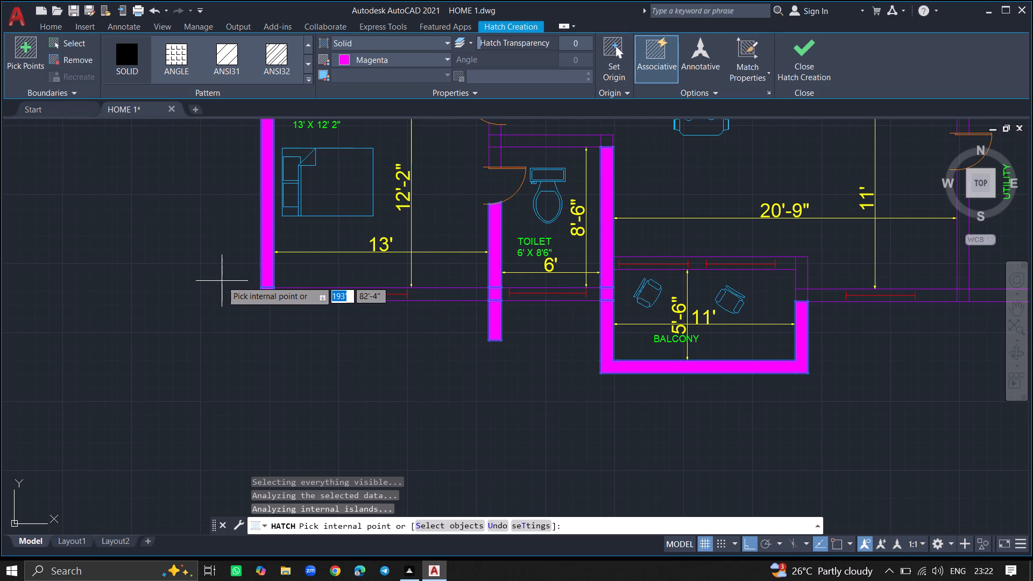
Fill the upper wall of the 6' X 8'6" toilet, its two corners and the short wall pieces between the two doors.
scroll(222, 281, "down", 1, "ctrl")
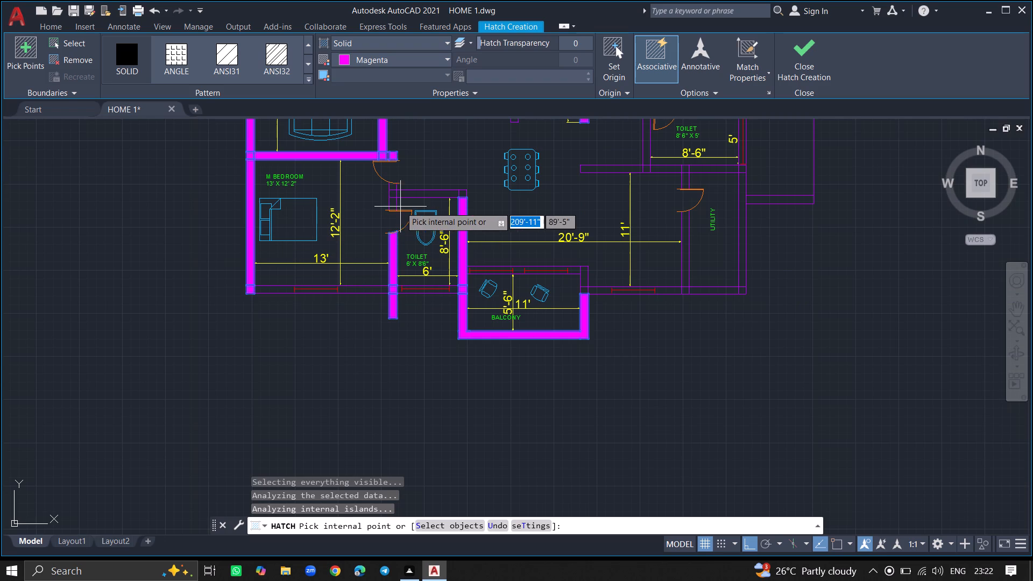
left_click(418, 194)
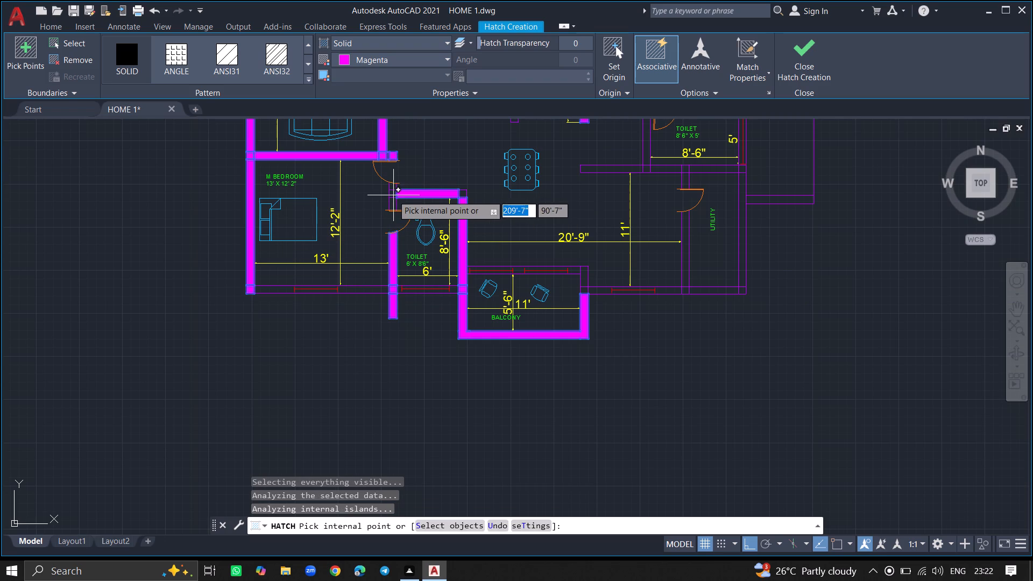
left_click(392, 195)
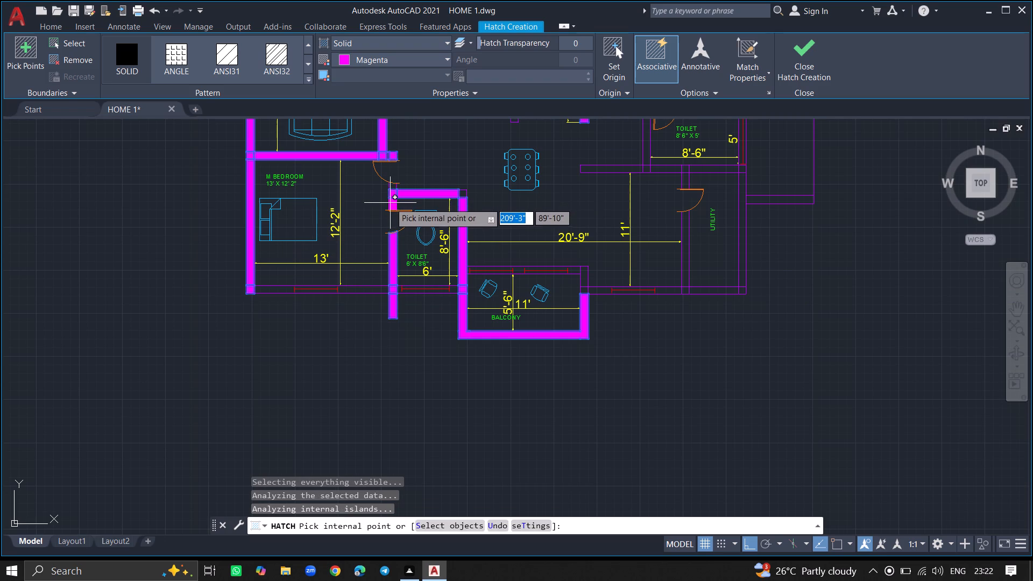
left_click(390, 206)
left_click(392, 188)
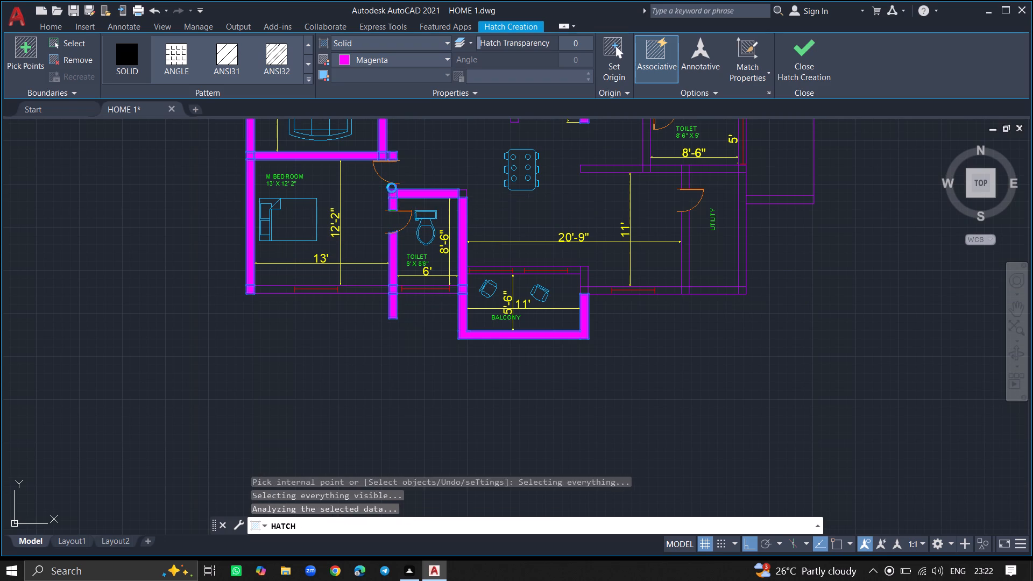
left_click(464, 196)
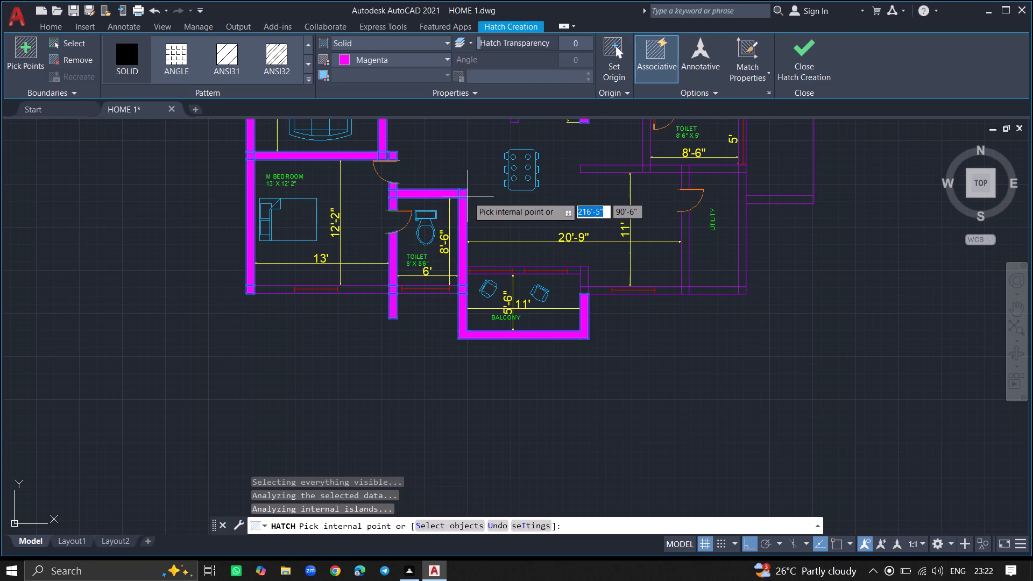
Fill the wall segment near the dining table, UTILITY's side and lower walls with corners, and the remaining BALCONY side wall with its junction.
left_click(614, 171)
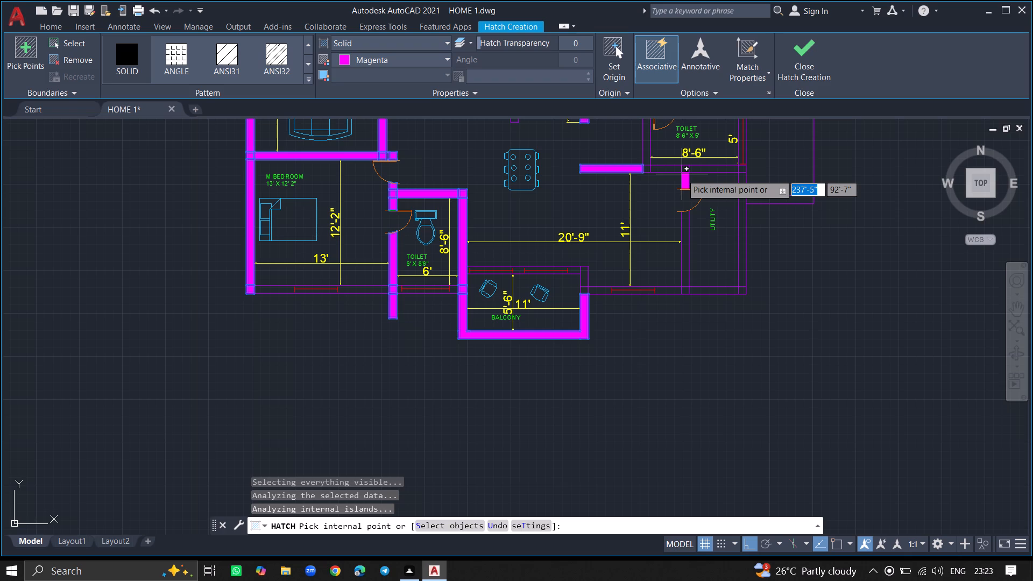
left_click(742, 234)
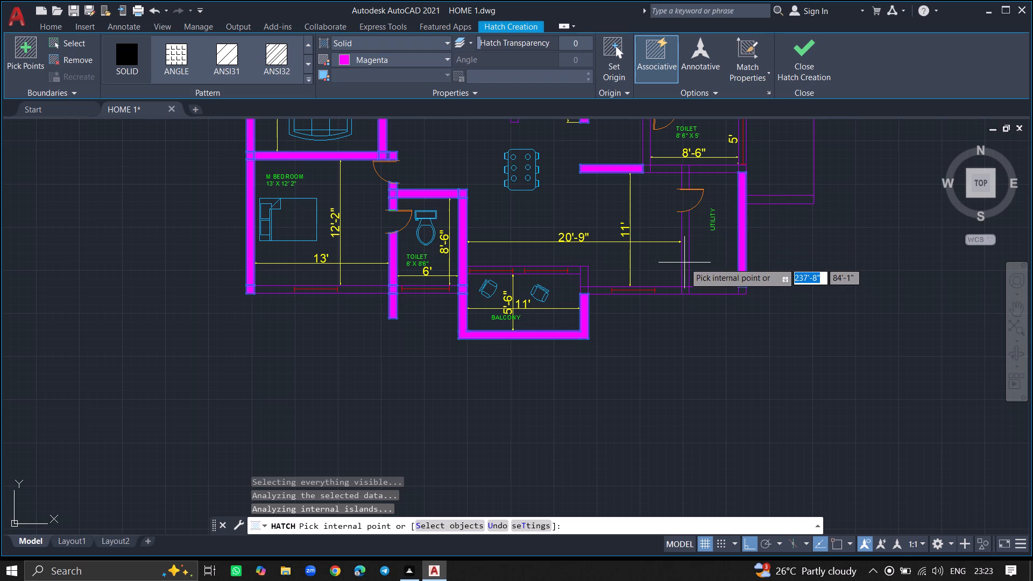
left_click(684, 263)
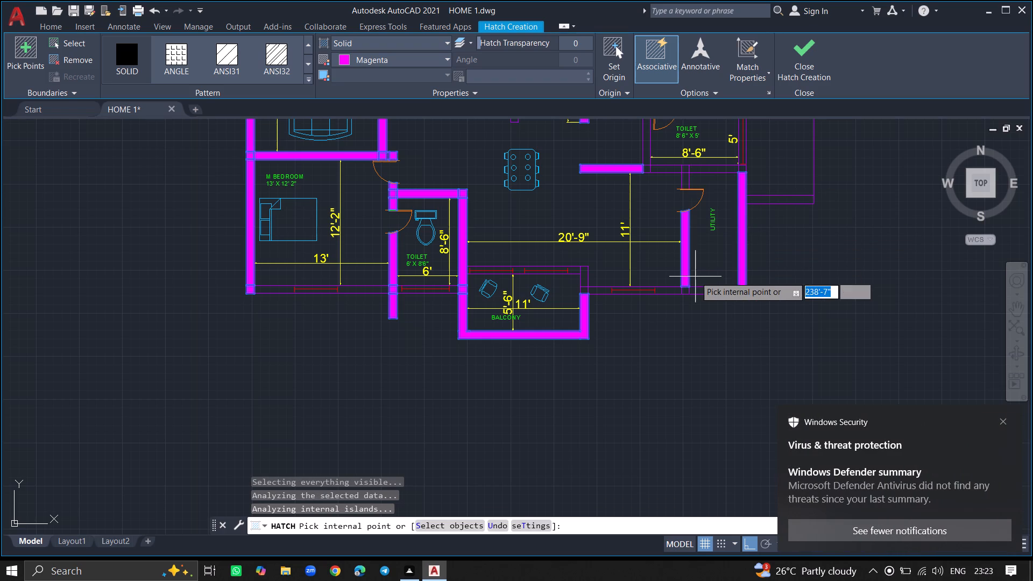
scroll(696, 293, "up", 6, "ctrl")
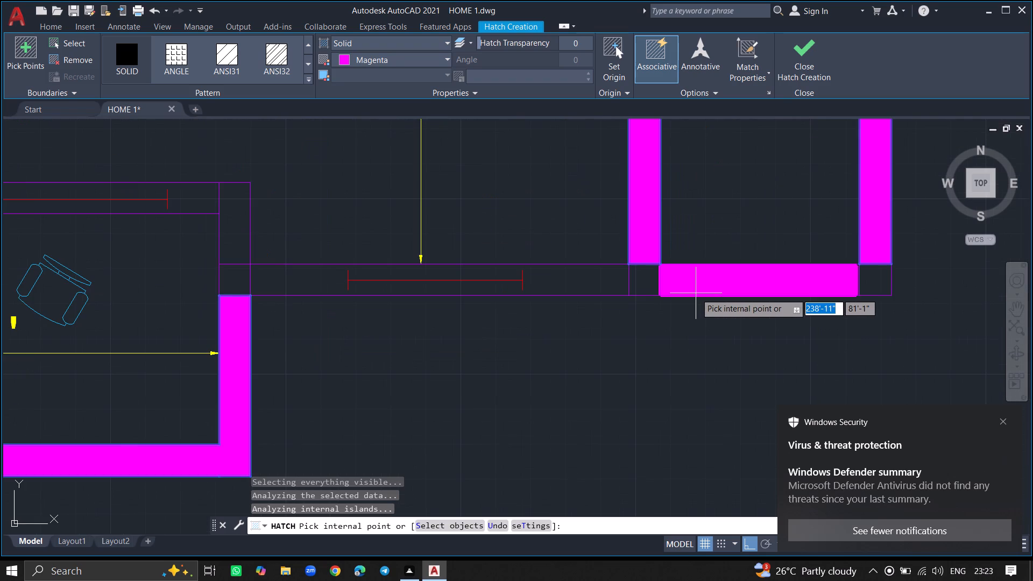
left_click(696, 293)
left_click(647, 276)
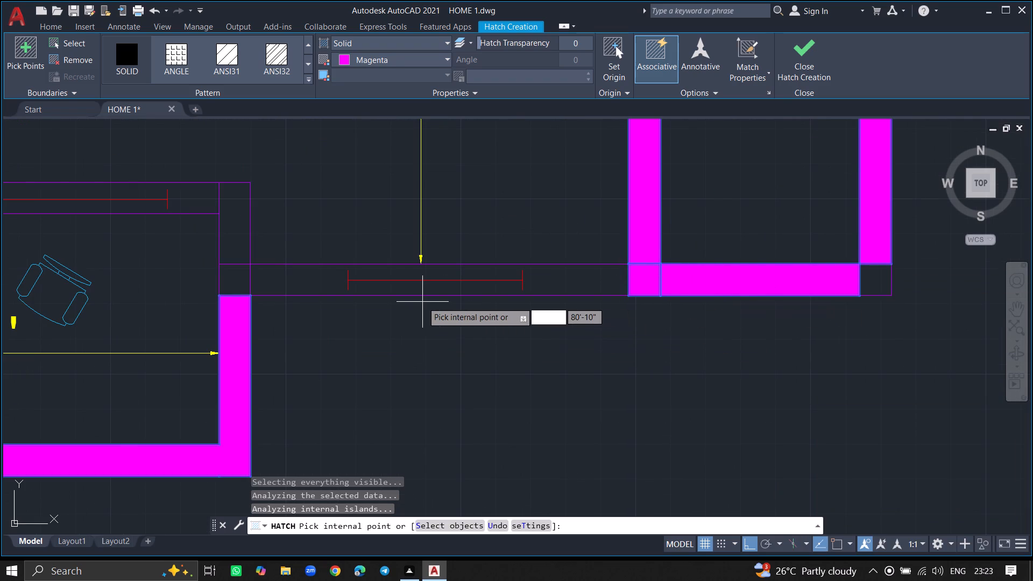
left_click(225, 219)
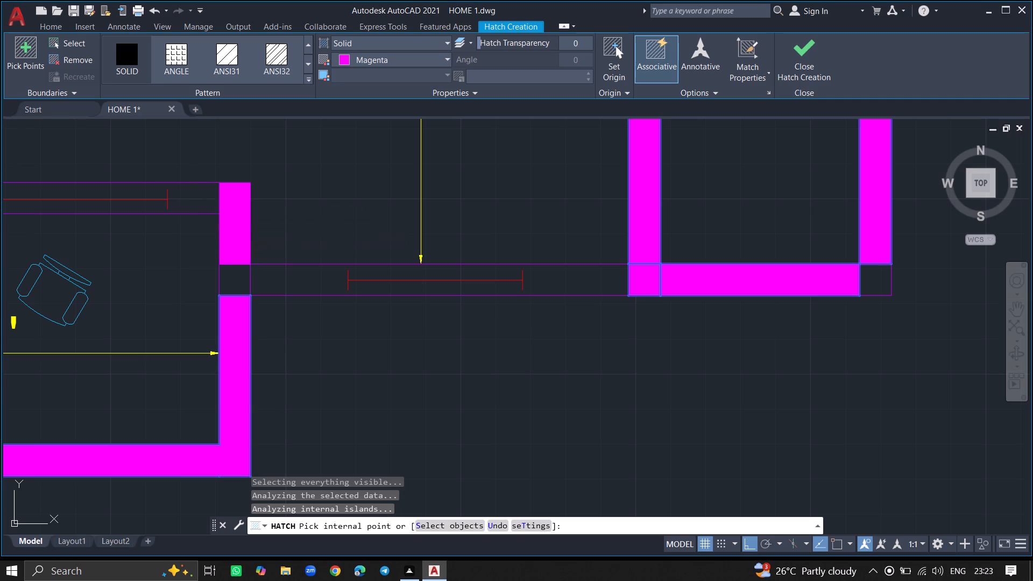
left_click(228, 273)
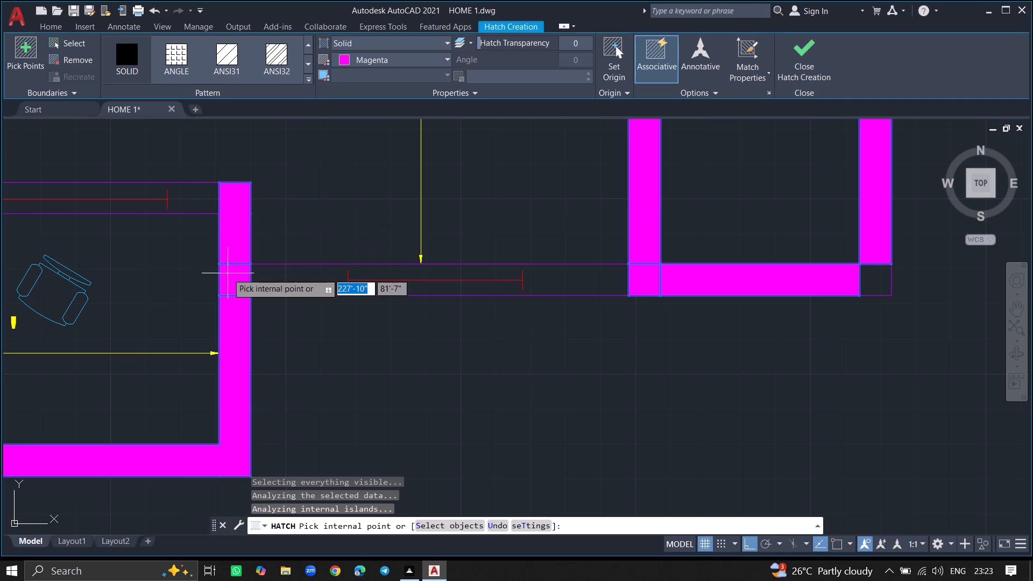
scroll(326, 371, "down", 2, "ctrl")
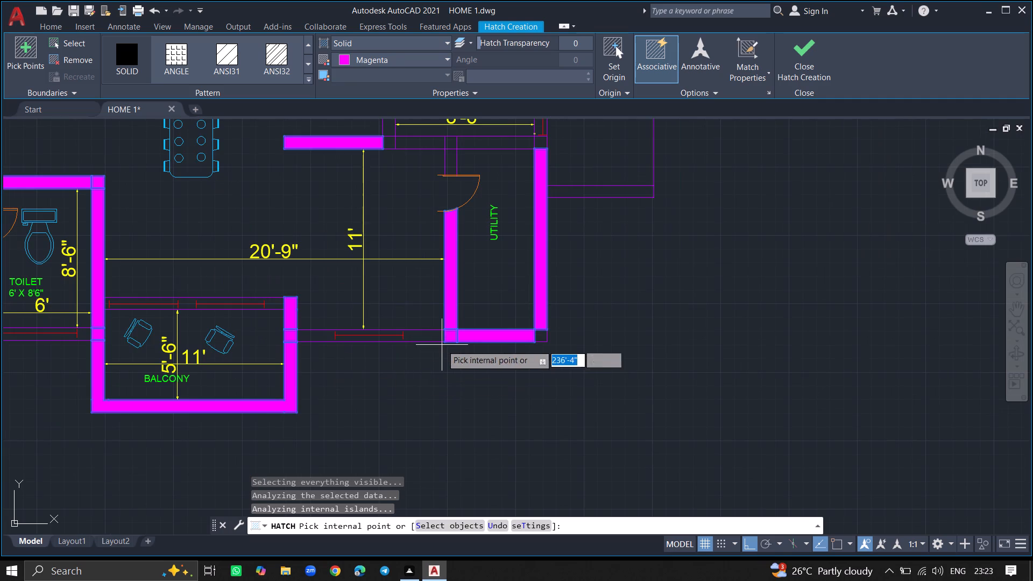
left_click(543, 335)
Fill both walls projecting beyond UTILITY, plus the 8' 6" X 5' toilet's upper wall, the piece between the doors and their junctions.
scroll(581, 265, "down", 1, "ctrl")
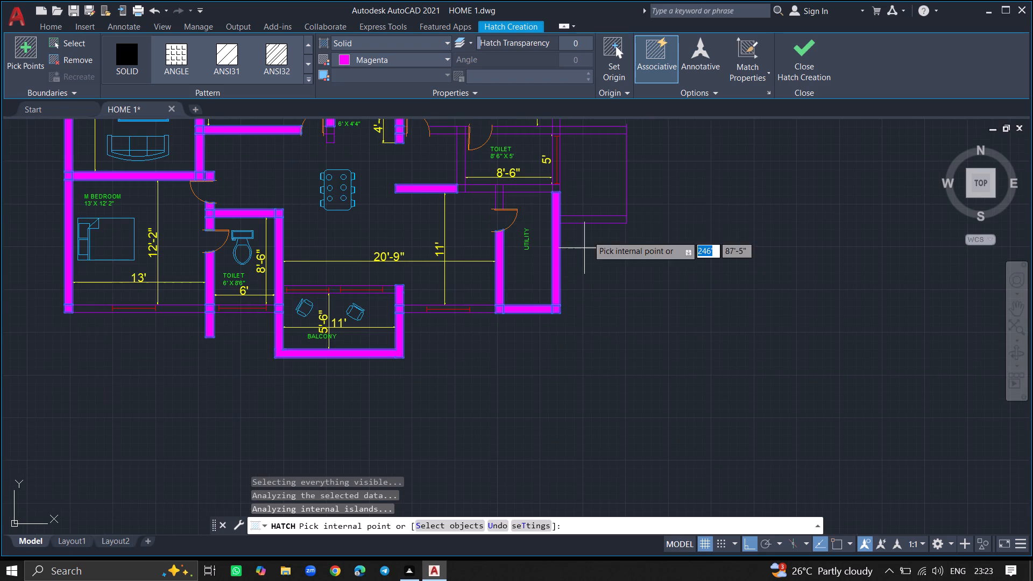
left_click(591, 218)
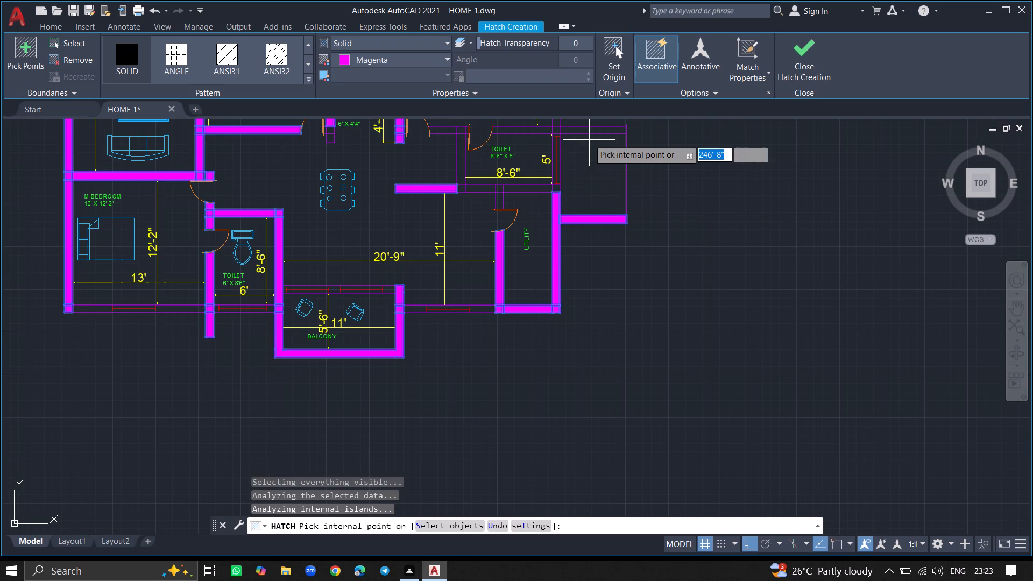
left_click(587, 127)
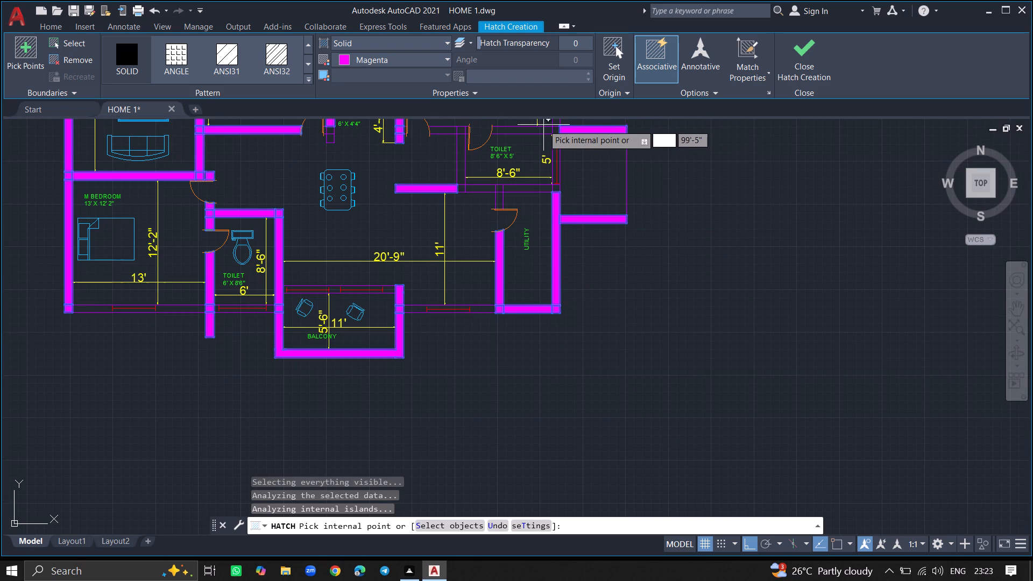
left_click(540, 132)
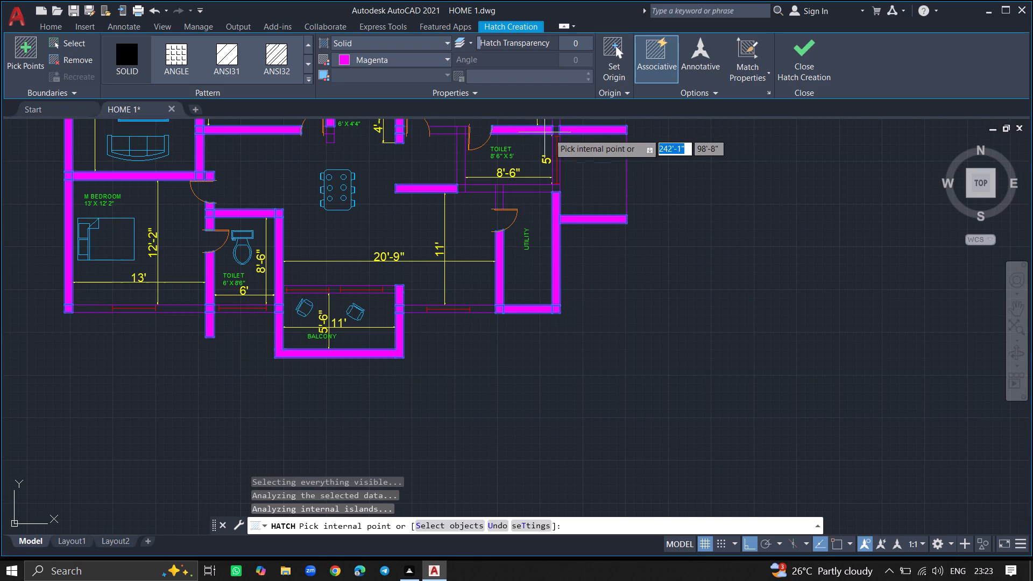
left_click(555, 126)
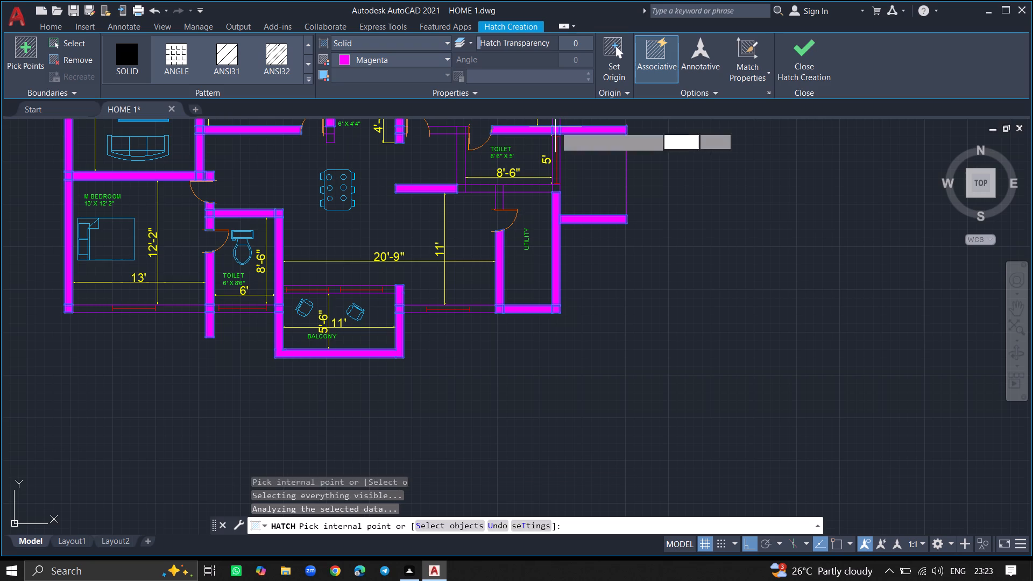
left_click(447, 131)
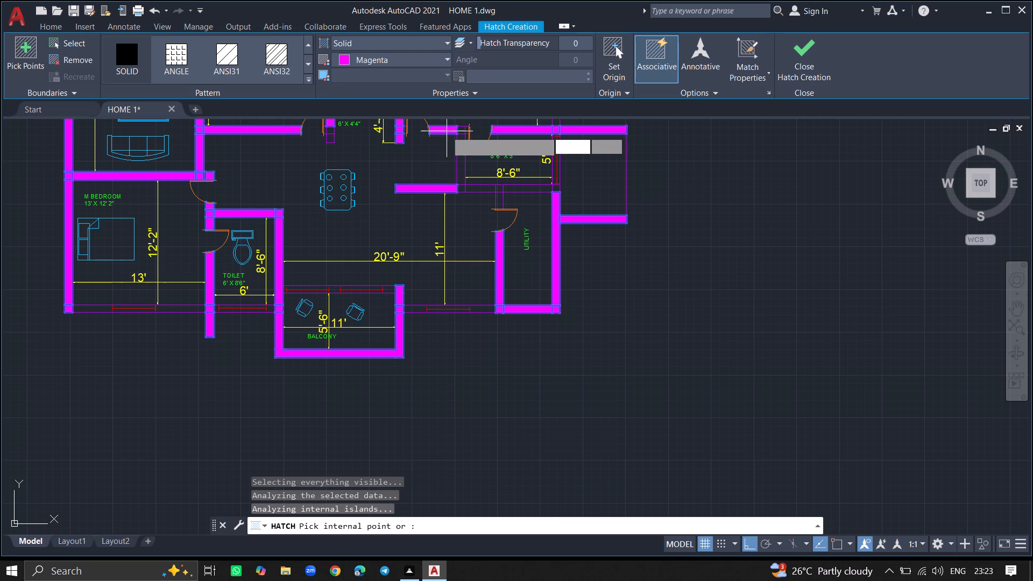
left_click(461, 131)
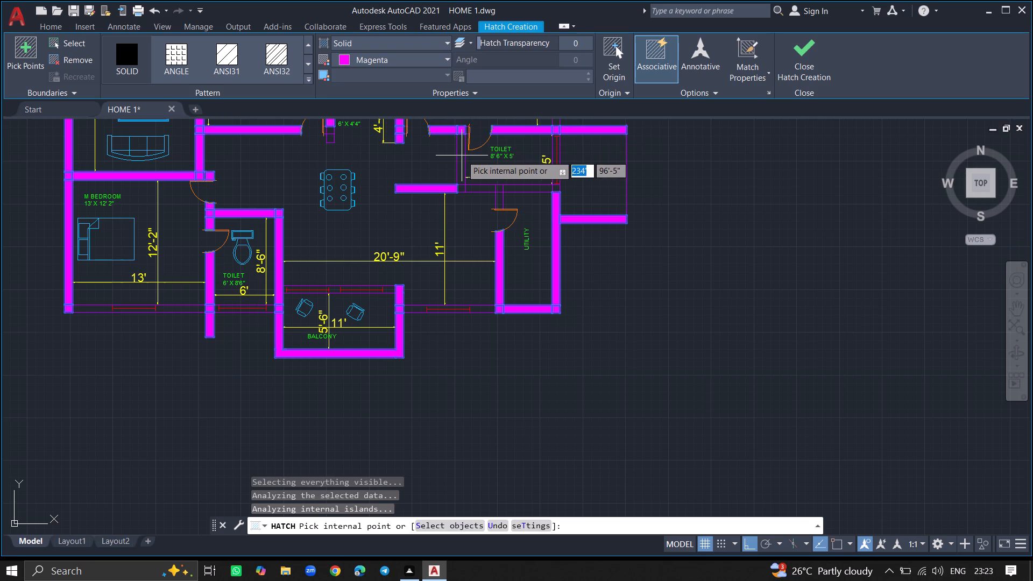
Fill the 8' 6" X 5' toilet's inner side wall and lower wall with their junctions, plus the short wall above UTILITY's door.
left_click(462, 155)
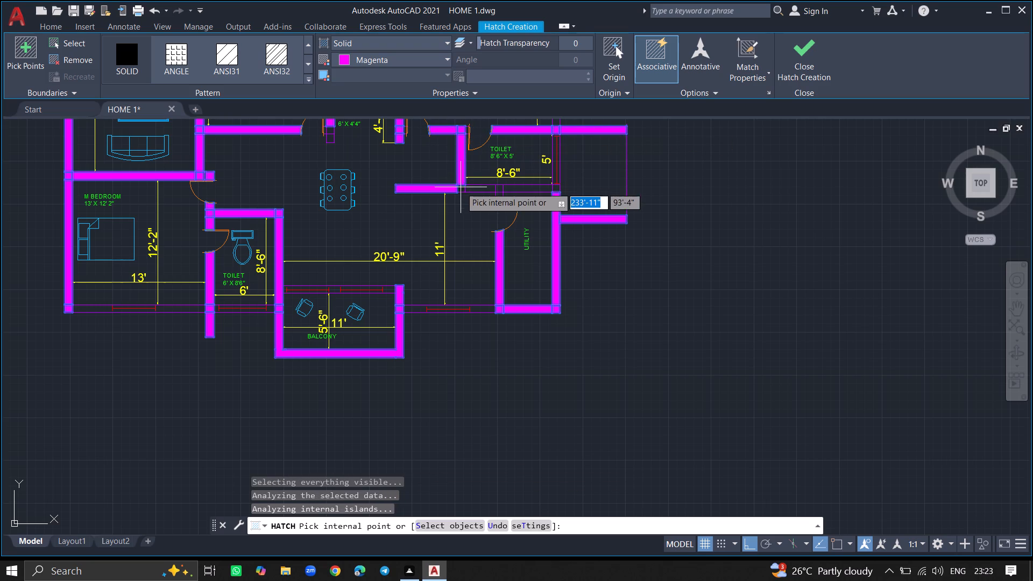
left_click(461, 187)
left_click(473, 190)
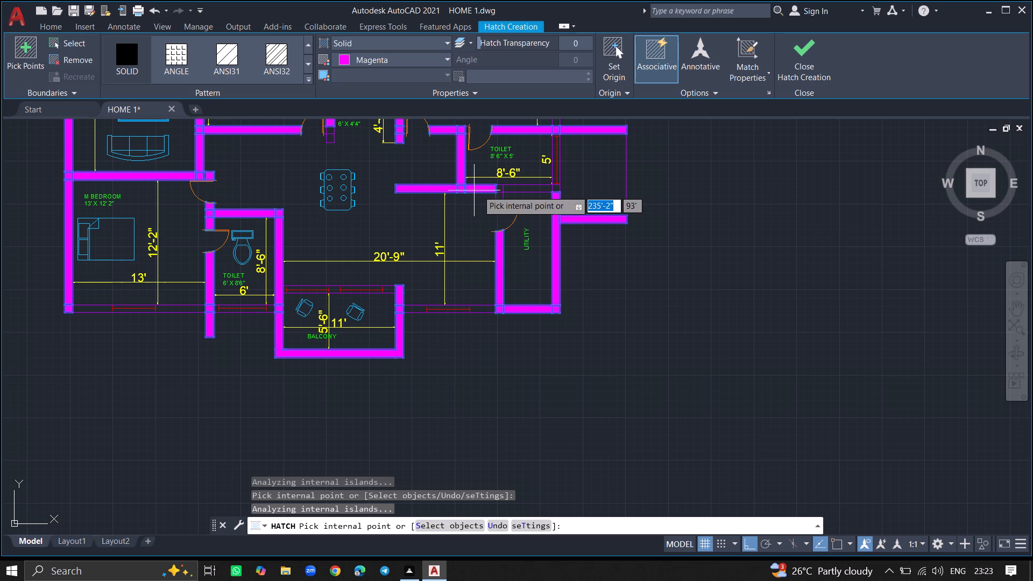
left_click(496, 192)
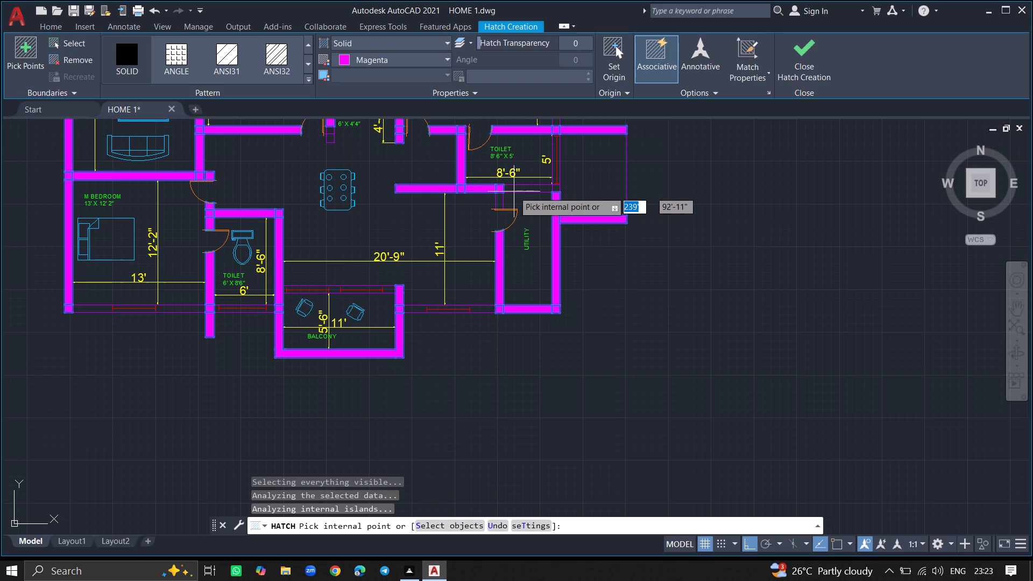
left_click(519, 189)
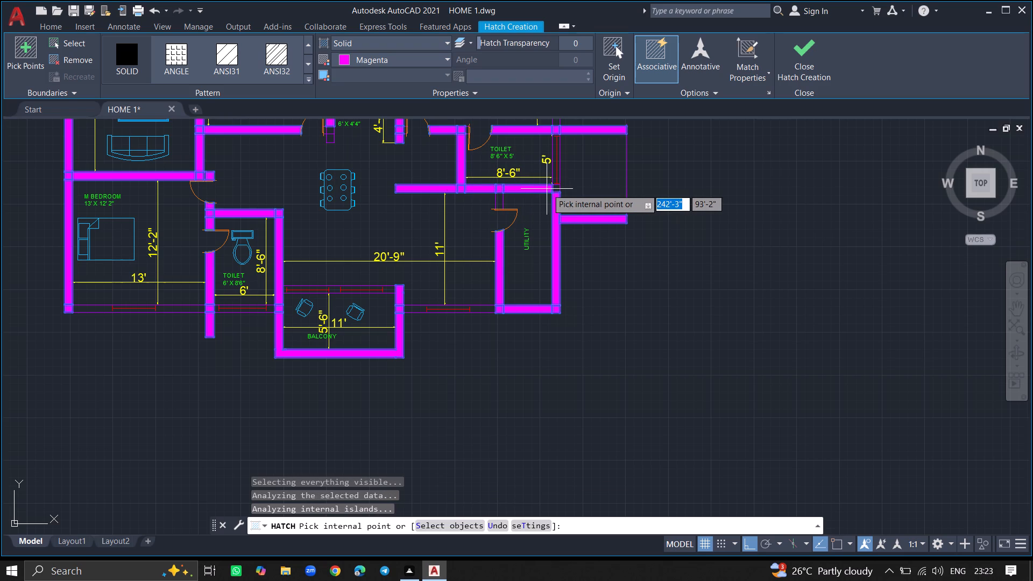
left_click(555, 189)
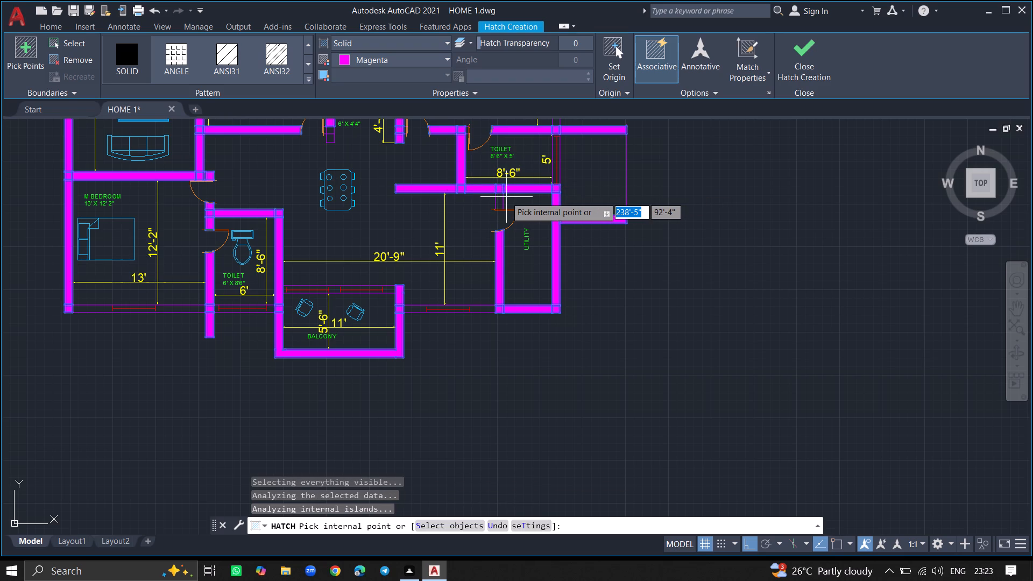
left_click(501, 198)
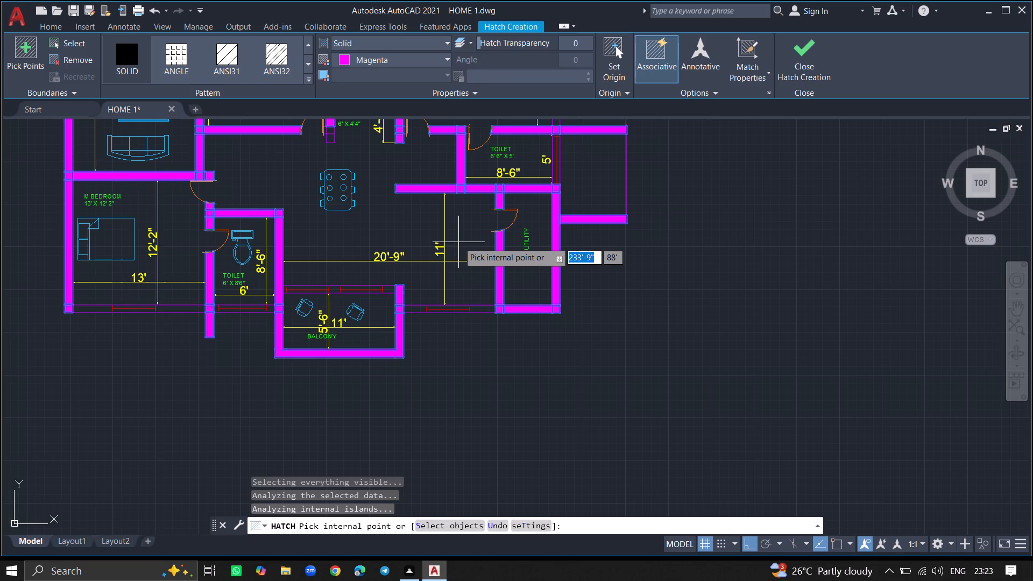
Fill BEDROOM - 2's outer side wall and corner, and the upper exterior wall across BEDROOM - 2, the toilet and BEDROOM - 1 with its junctions.
scroll(458, 242, "down", 5, "ctrl")
scroll(459, 201, "up", 8, "ctrl")
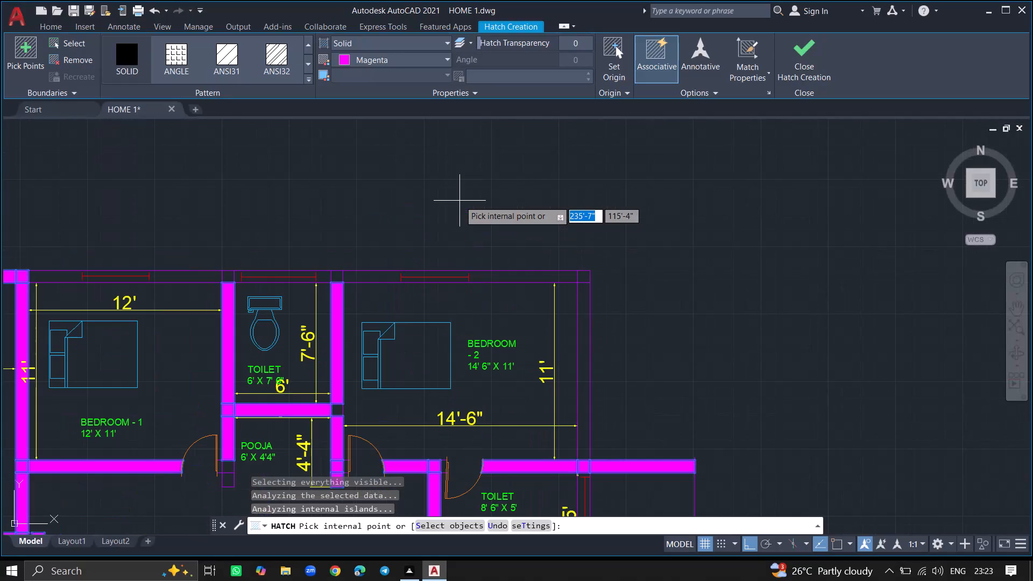
left_click(583, 329)
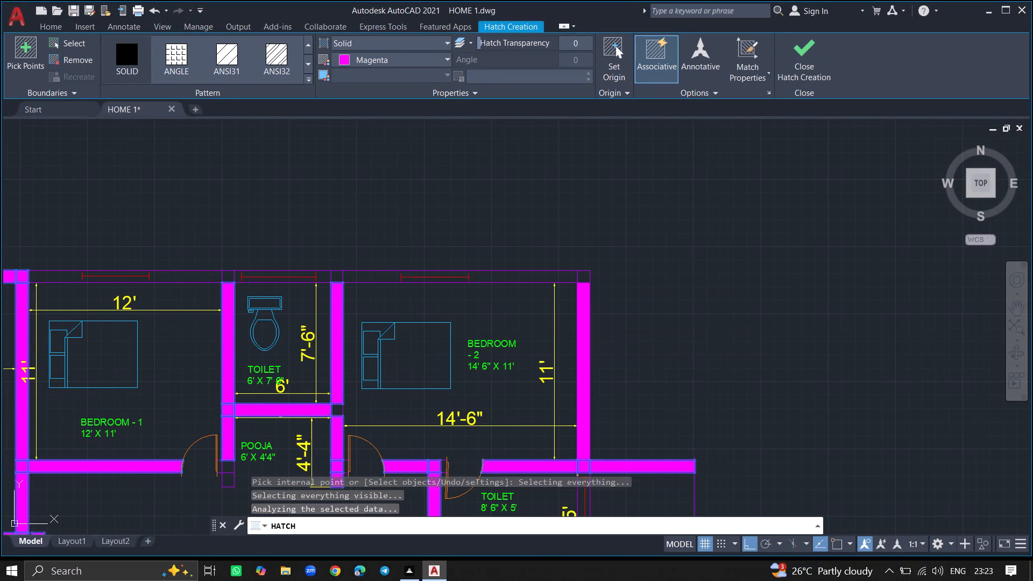
left_click(581, 273)
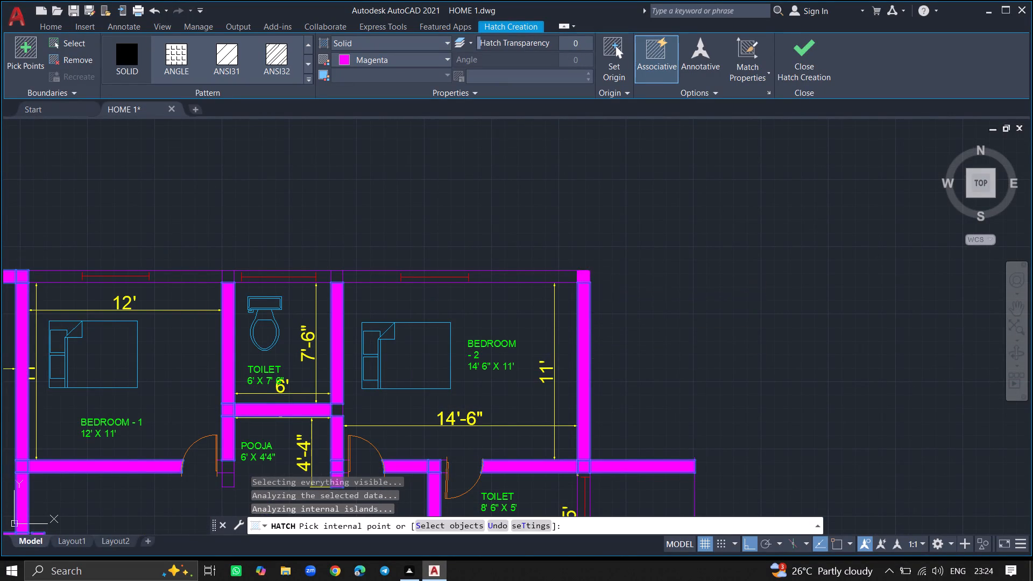
left_click(555, 277)
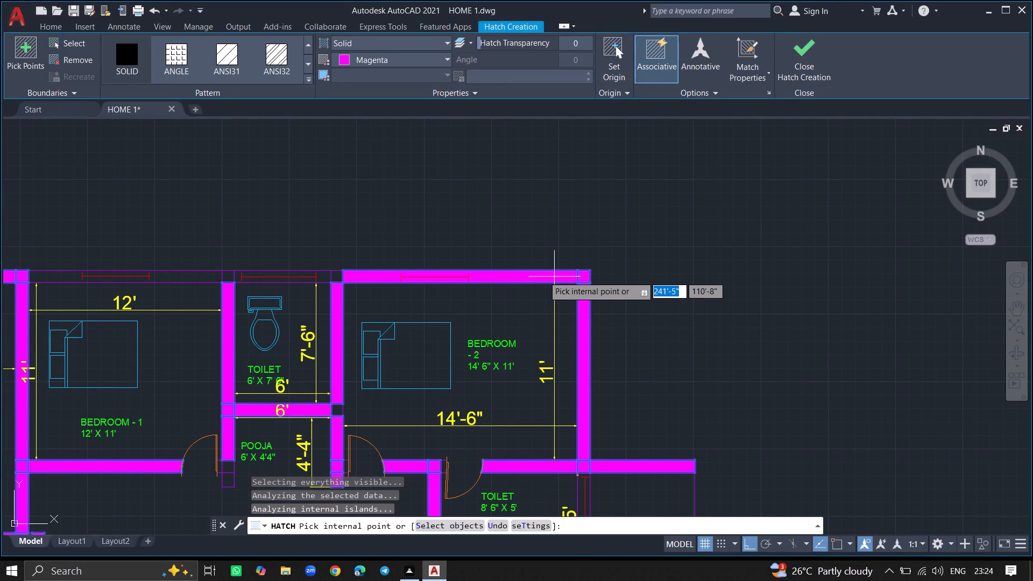
left_click(281, 282)
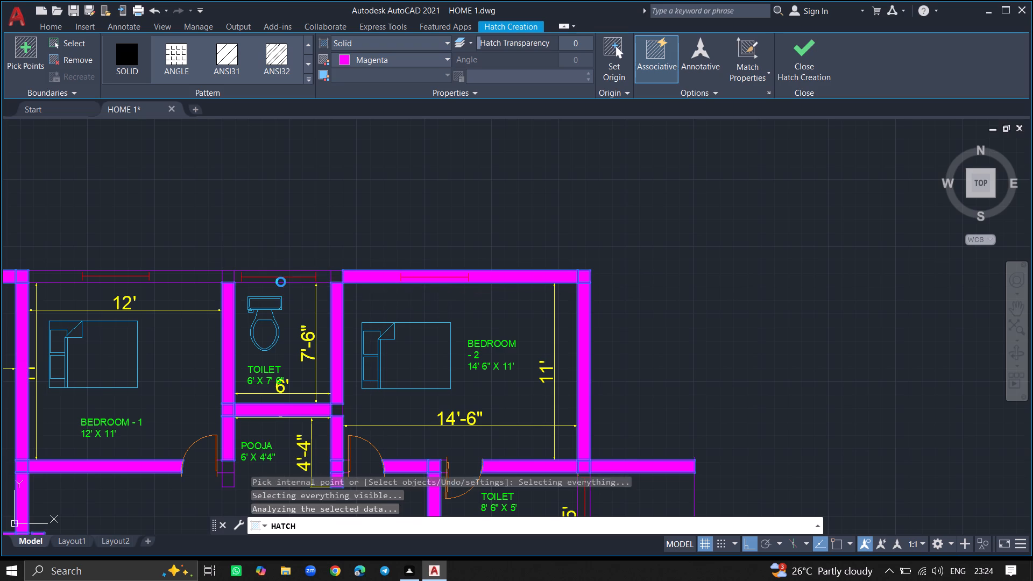
left_click(210, 277)
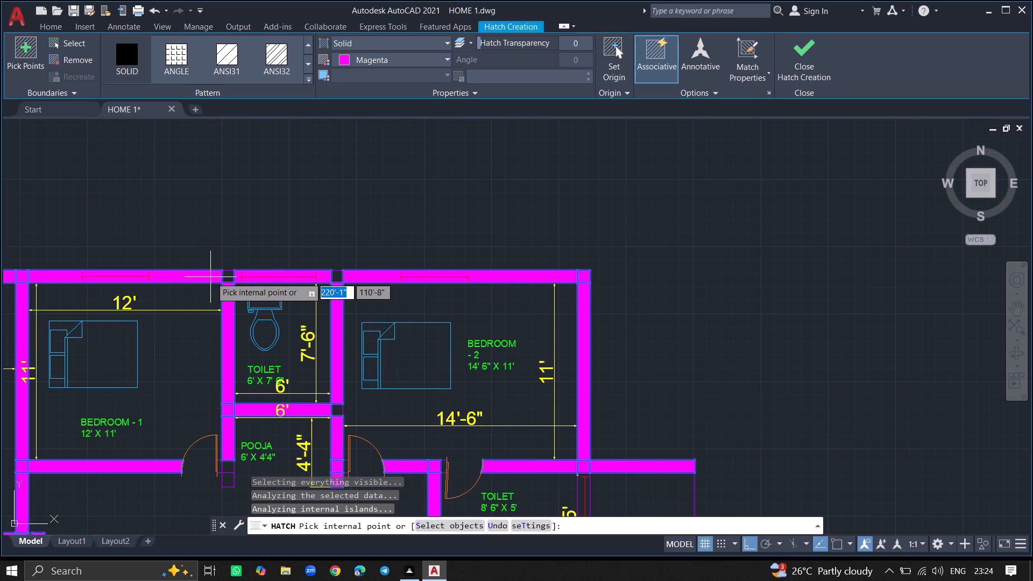
left_click(224, 277)
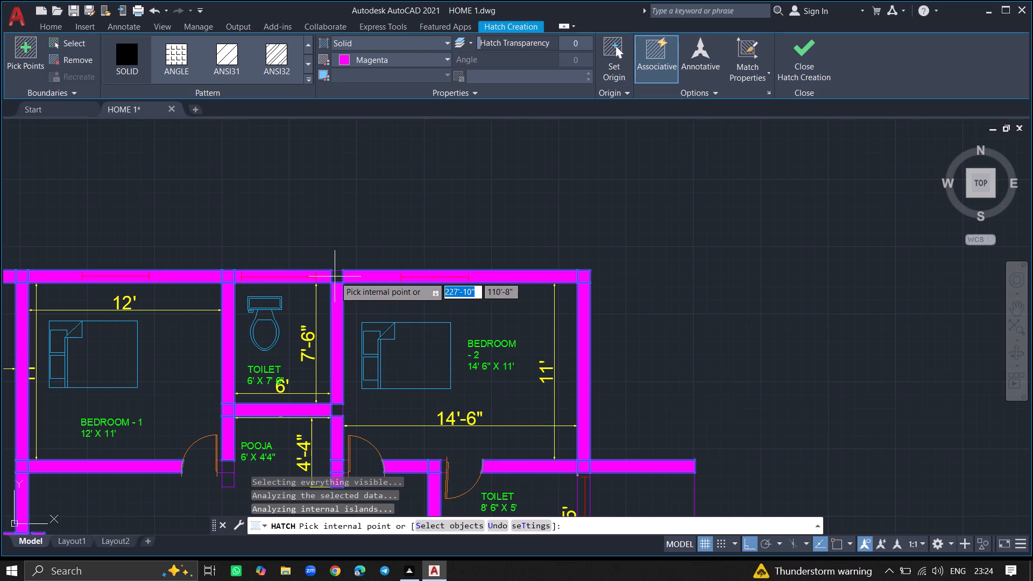
left_click(336, 277)
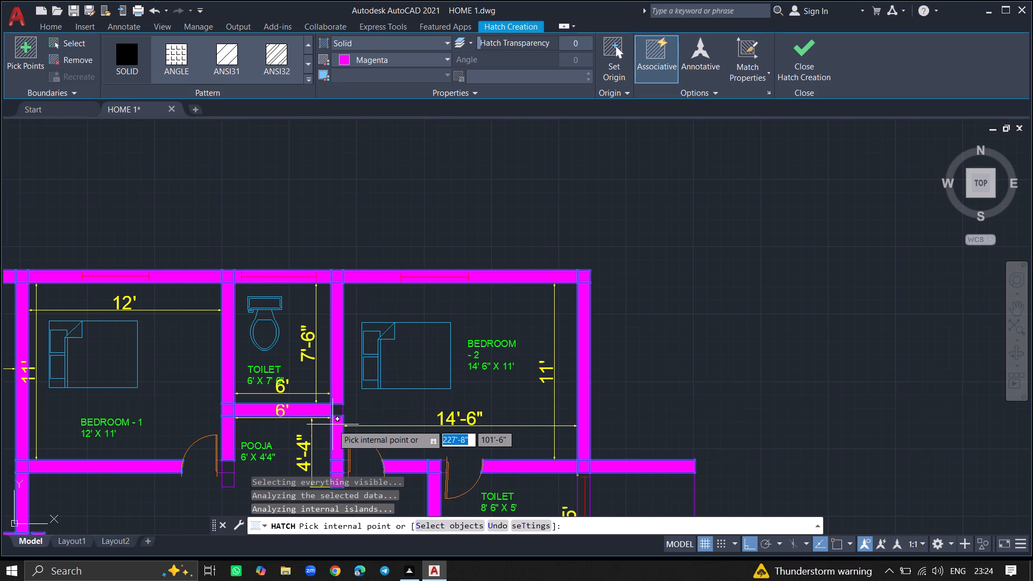
Fill the wall junction between POOJA, its adjoining toilet and BEDROOM - 2, and the lower end of POOJA's wall beside BEDROOM - 1.
left_click(336, 415)
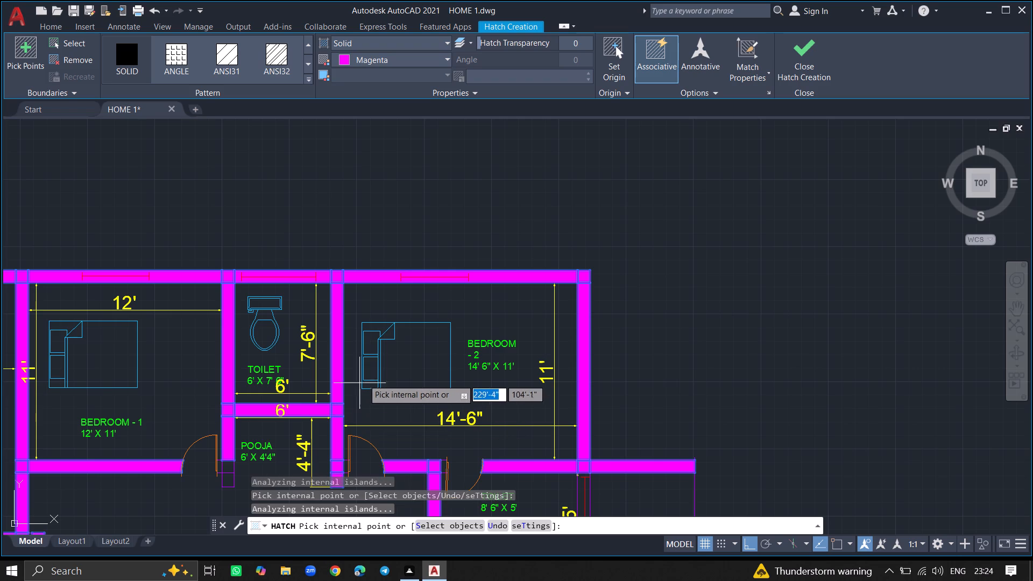
left_click(227, 467)
left_click(225, 476)
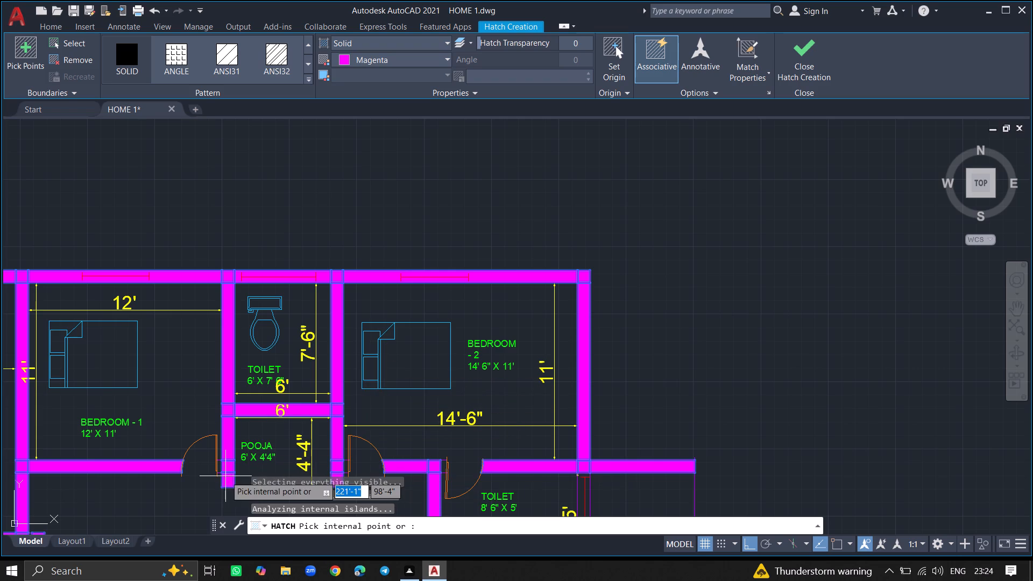
Fill the lower walls of M BEDROOM and its toilet, BALCONY's upper wall and the wall between BALCONY and UTILITY, and finish the hatch.
scroll(254, 395, "down", 2, "ctrl")
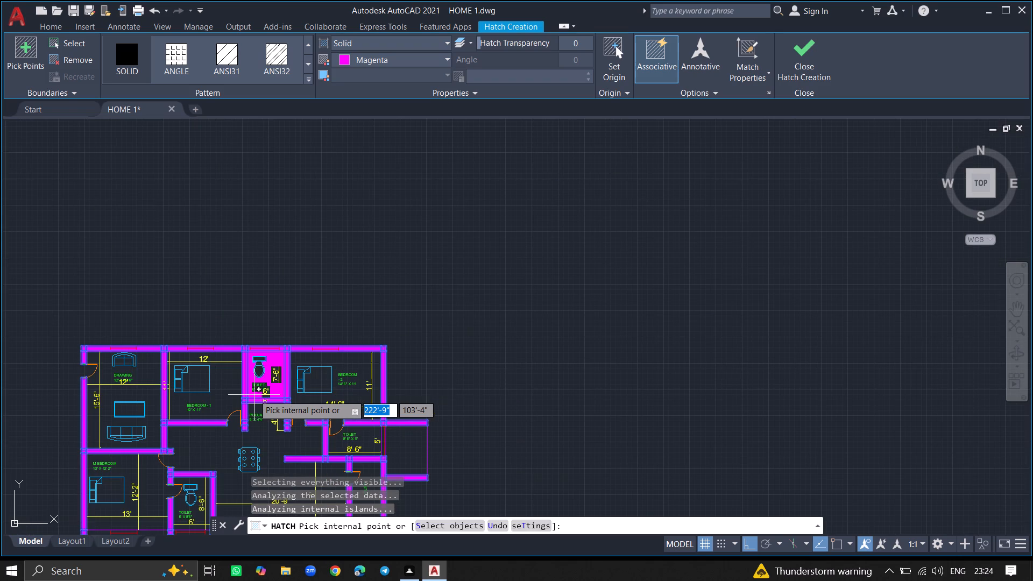
scroll(366, 382, "down", 3, "ctrl")
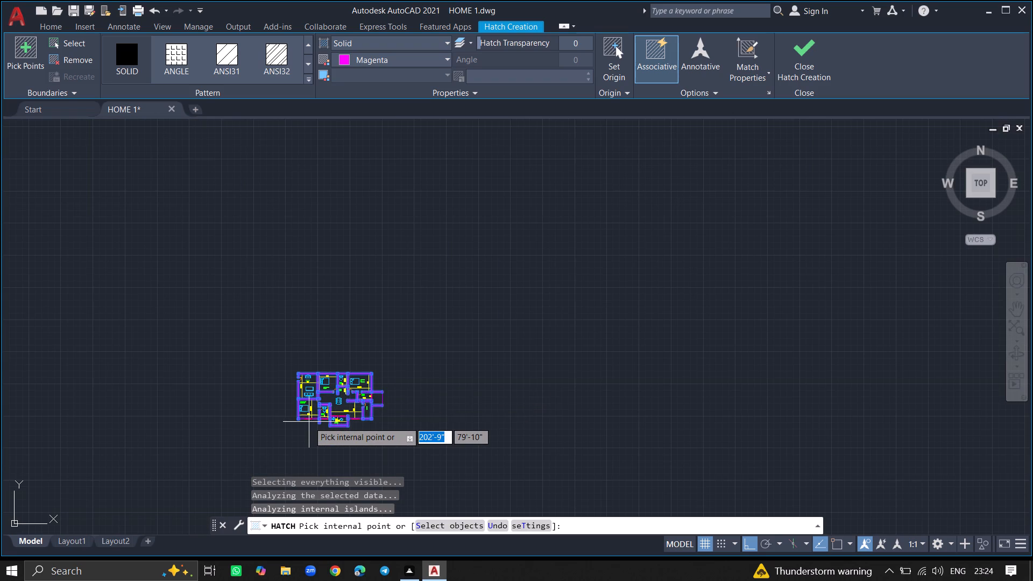
scroll(309, 422, "up", 7, "ctrl")
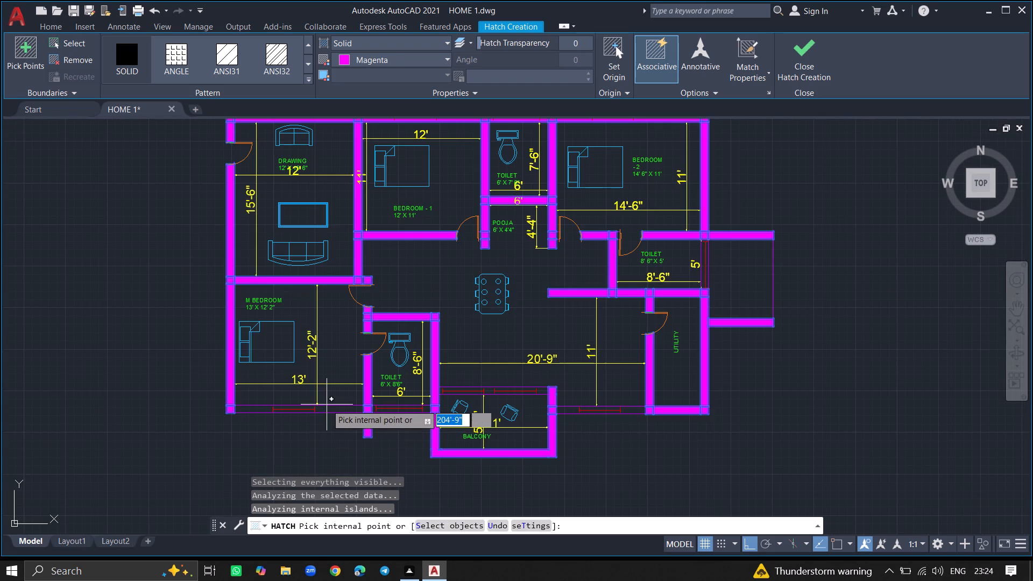
left_click(327, 410)
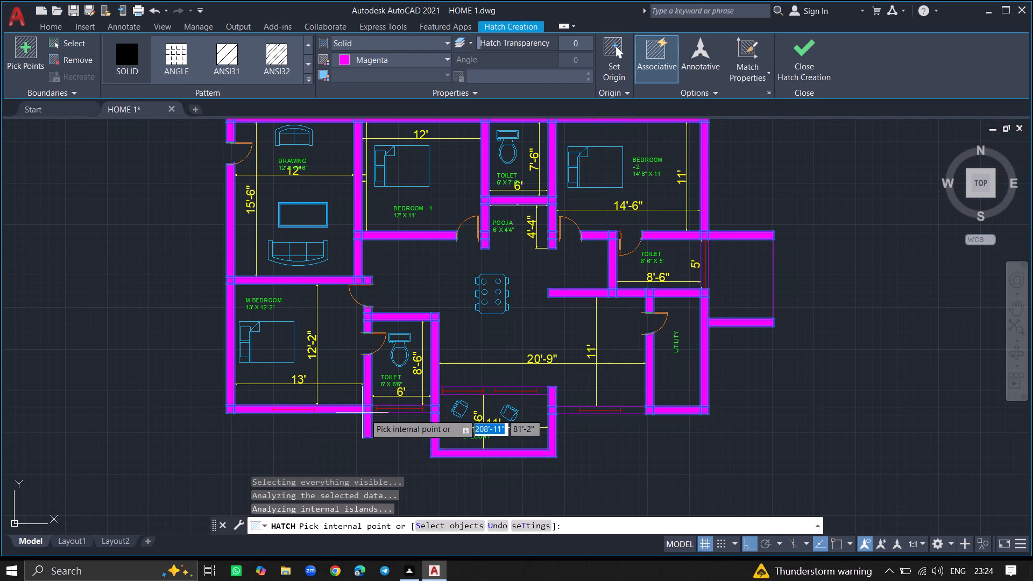
left_click(389, 409)
scroll(389, 409, "up", 4, "ctrl")
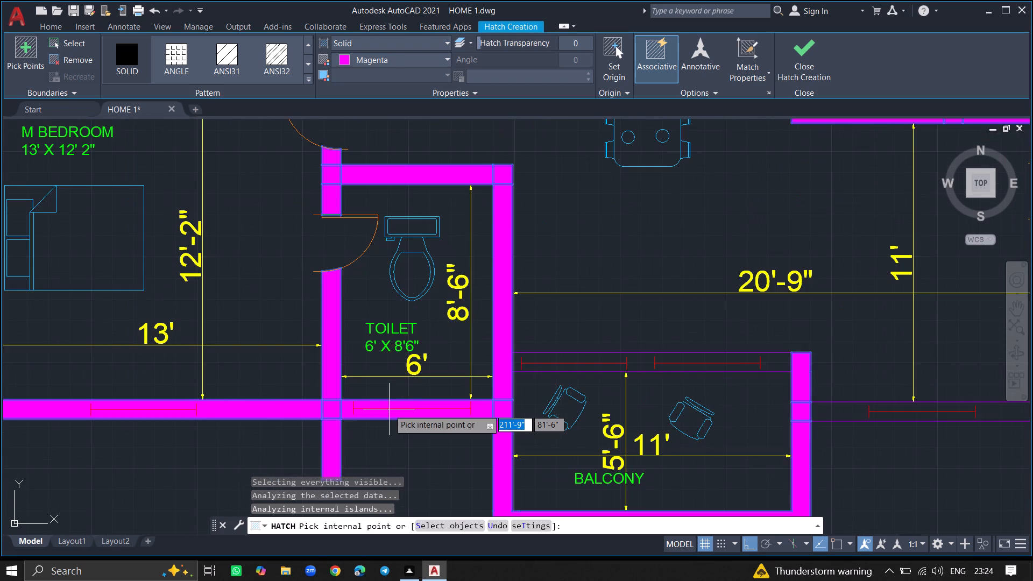
left_click(528, 364)
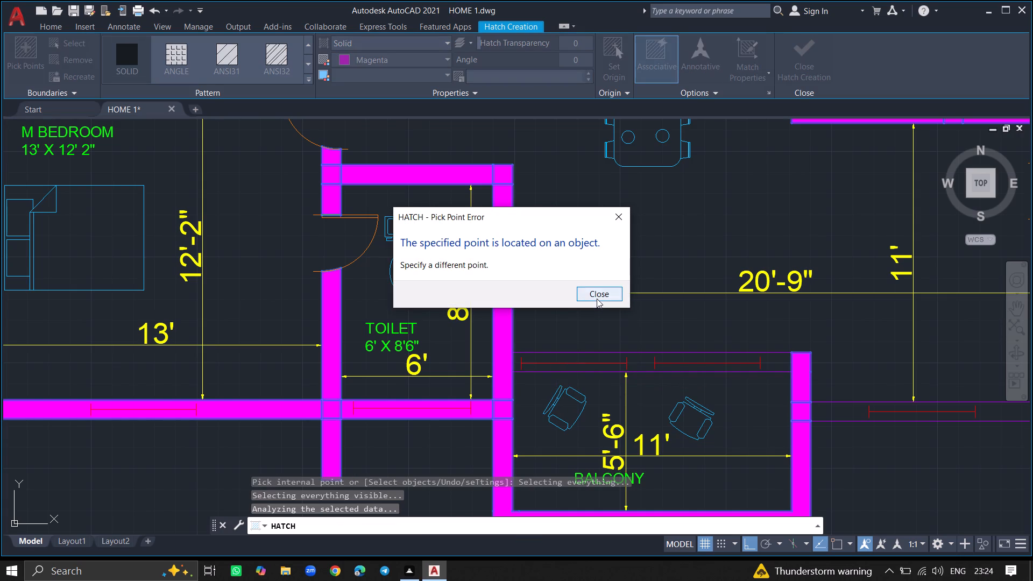
left_click(597, 296)
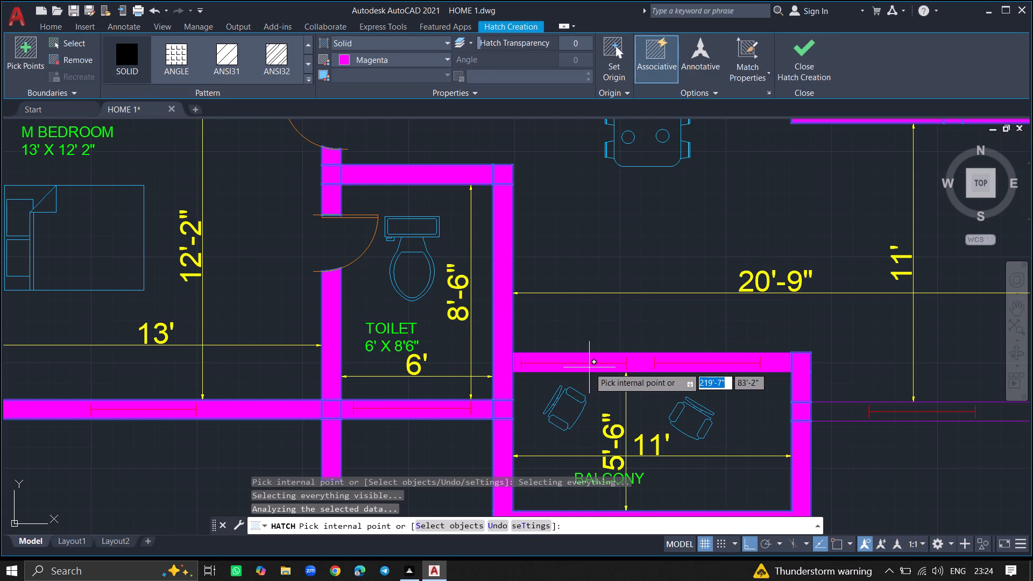
left_click(589, 367)
left_click(835, 415)
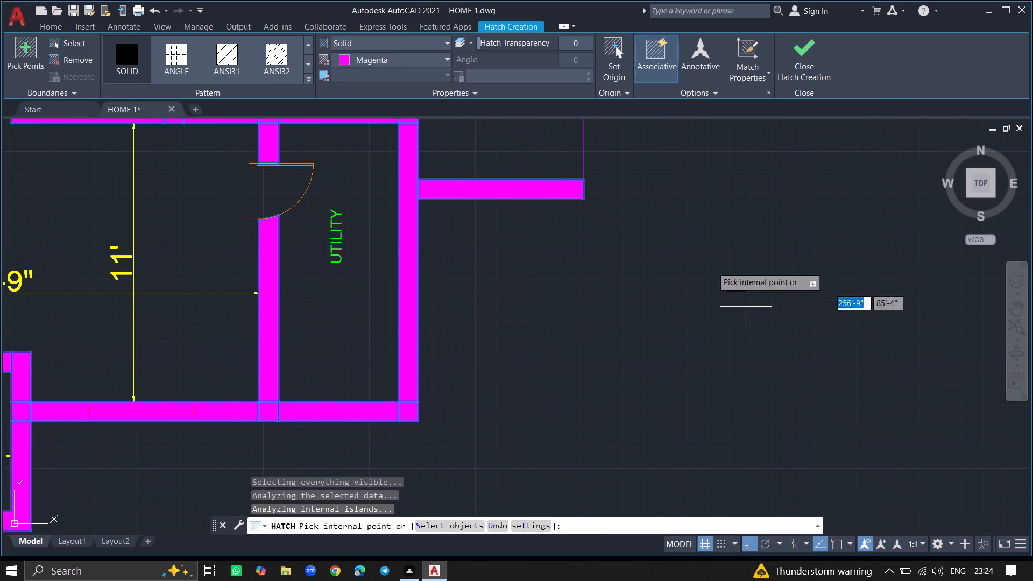
left_click(799, 69)
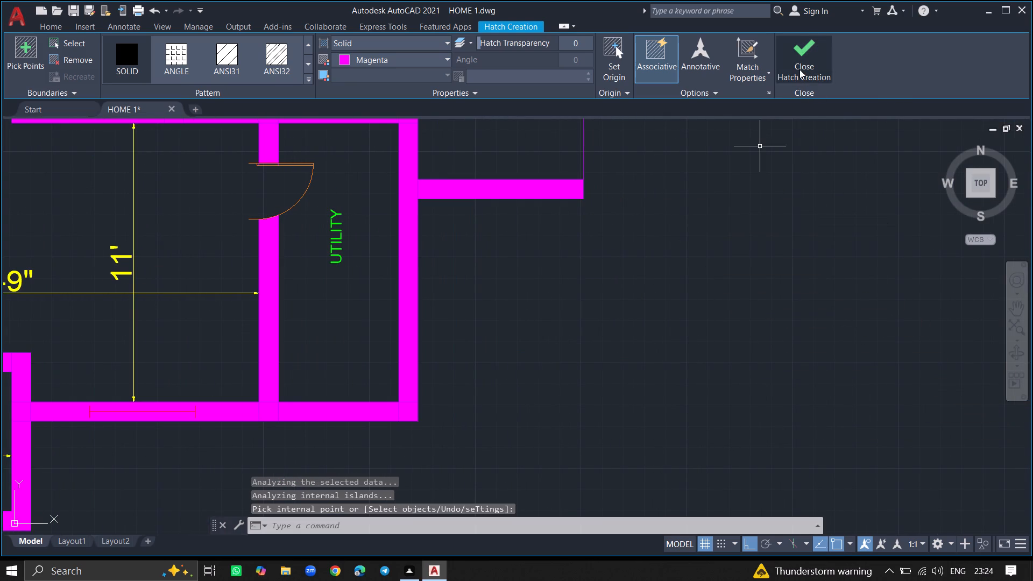
Fill the outer side wall of the 8' 6" X 5' toilet with the solid magenta hatch and finish the hatch.
scroll(536, 304, "down", 7, "ctrl")
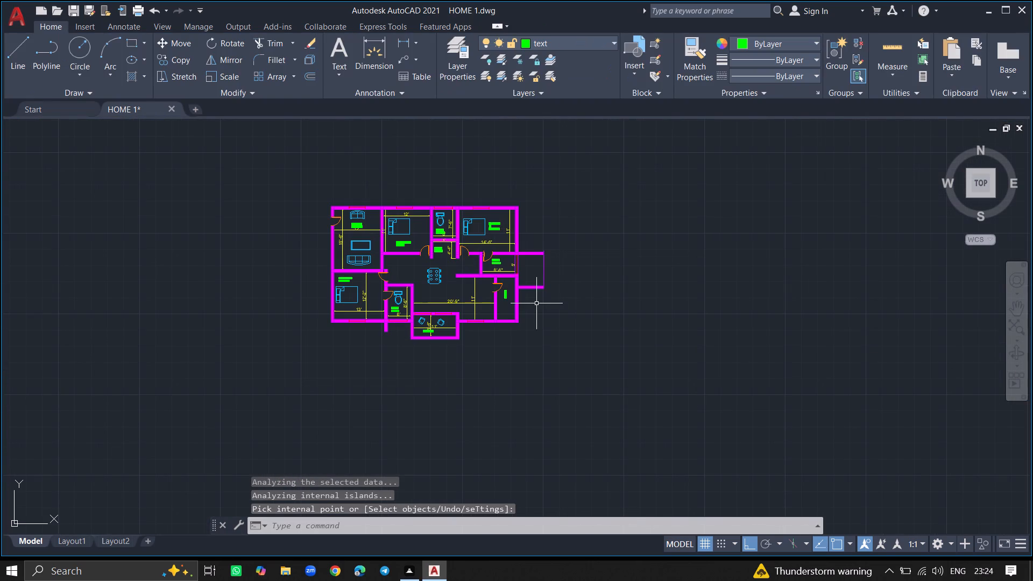
scroll(505, 252, "up", 4, "ctrl")
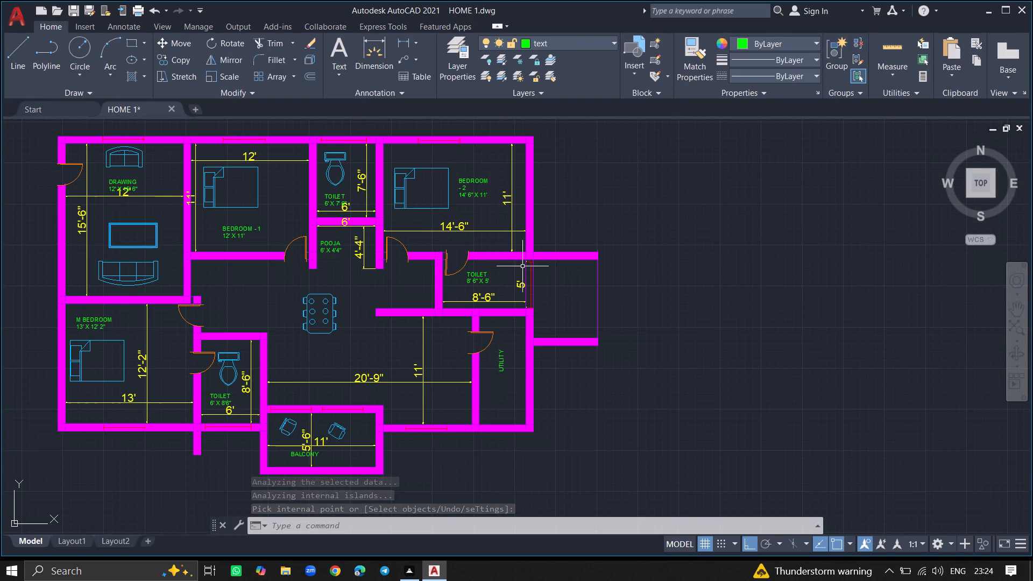
scroll(522, 266, "up", 9, "ctrl")
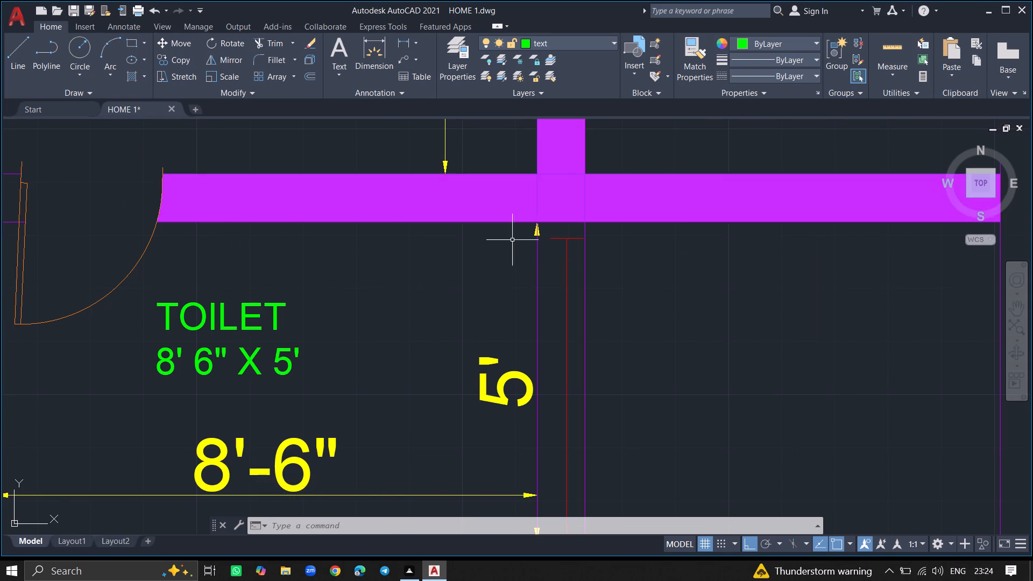
key("space")
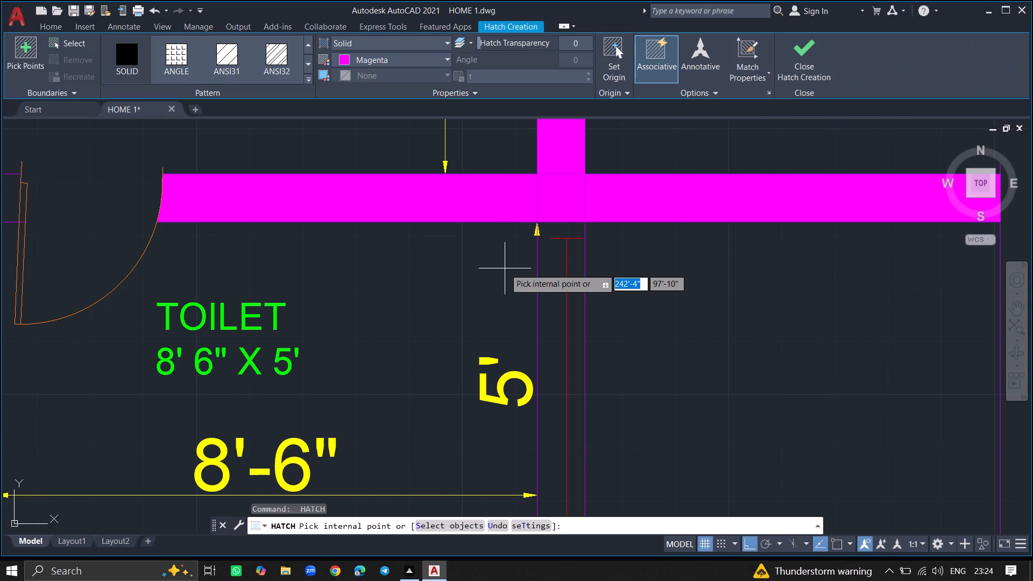
left_click(552, 284)
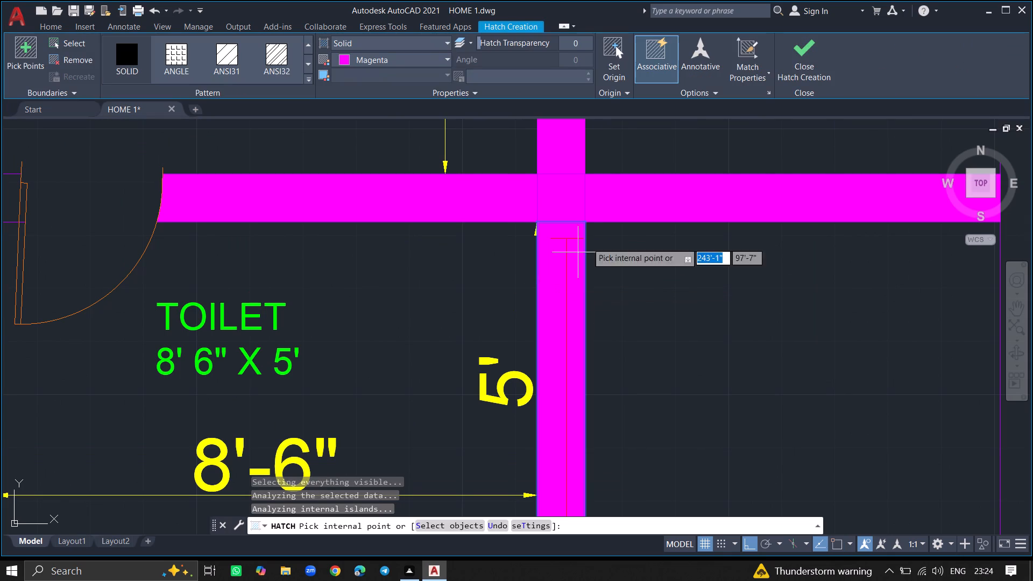
left_click(790, 75)
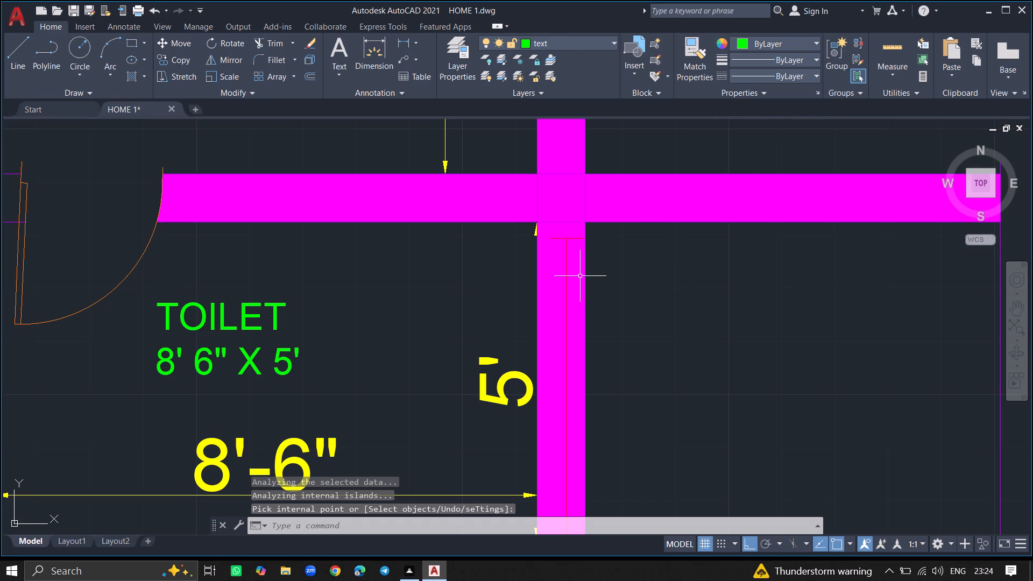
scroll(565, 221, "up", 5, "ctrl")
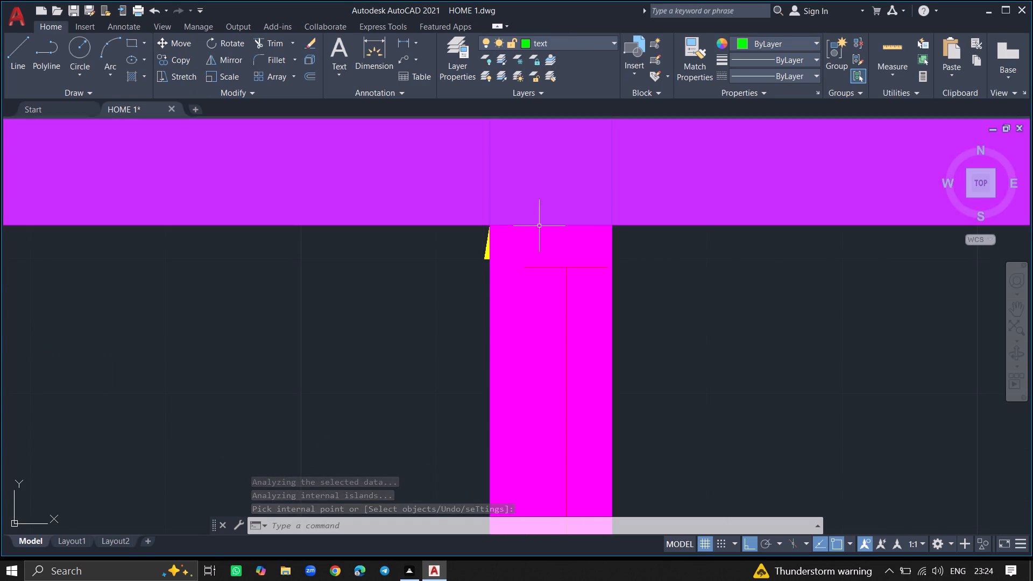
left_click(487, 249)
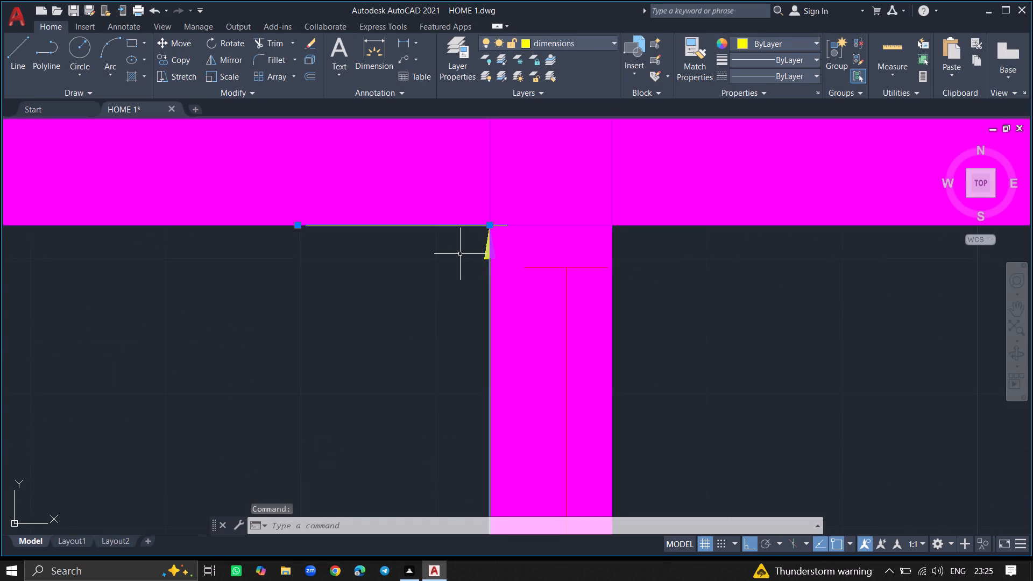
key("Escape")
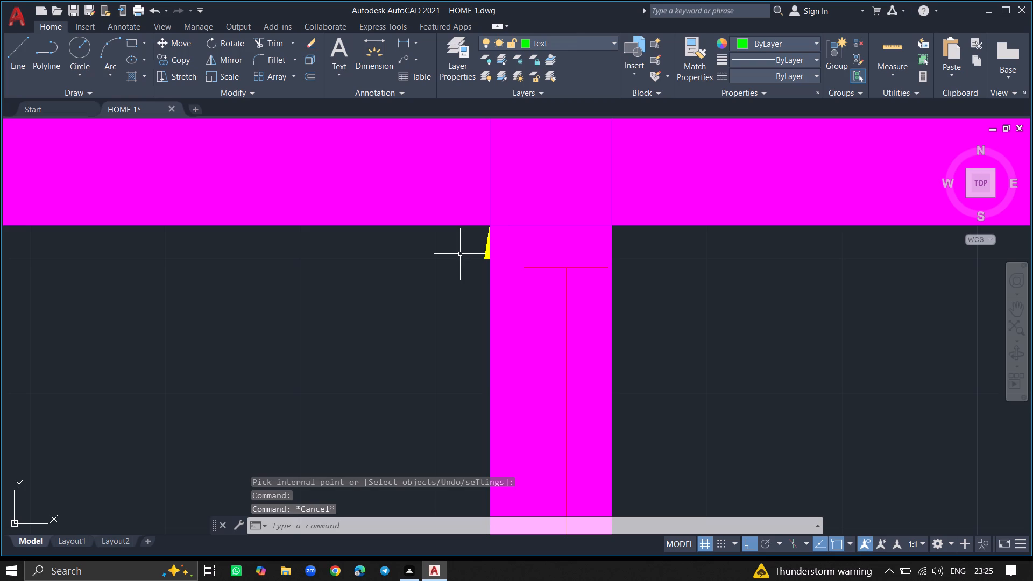
Save the HOME 1 drawing with the whole floor plan in view.
scroll(460, 254, "down", 7, "ctrl")
scroll(519, 320, "down", 9, "ctrl")
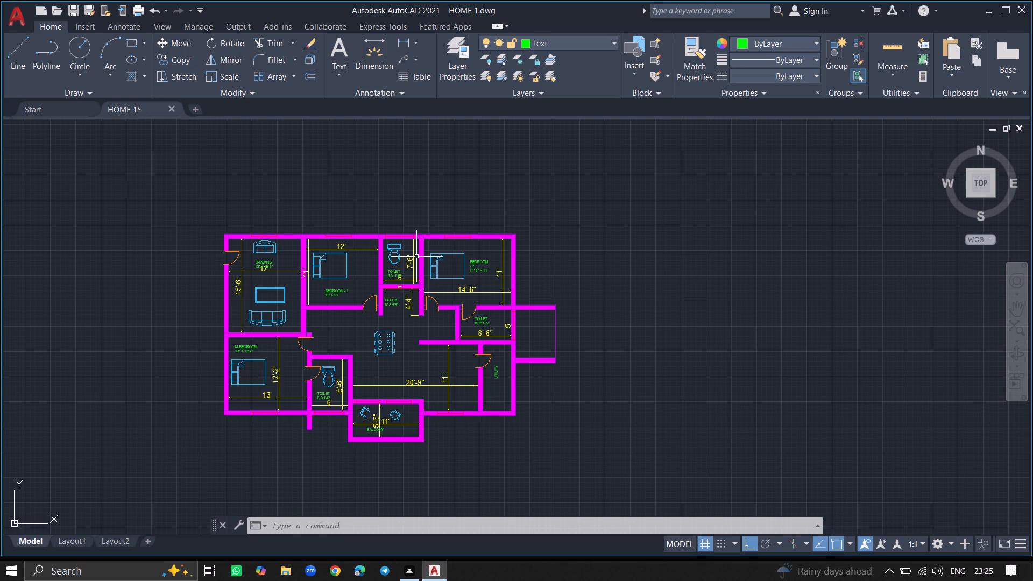
key("ctrl+s")
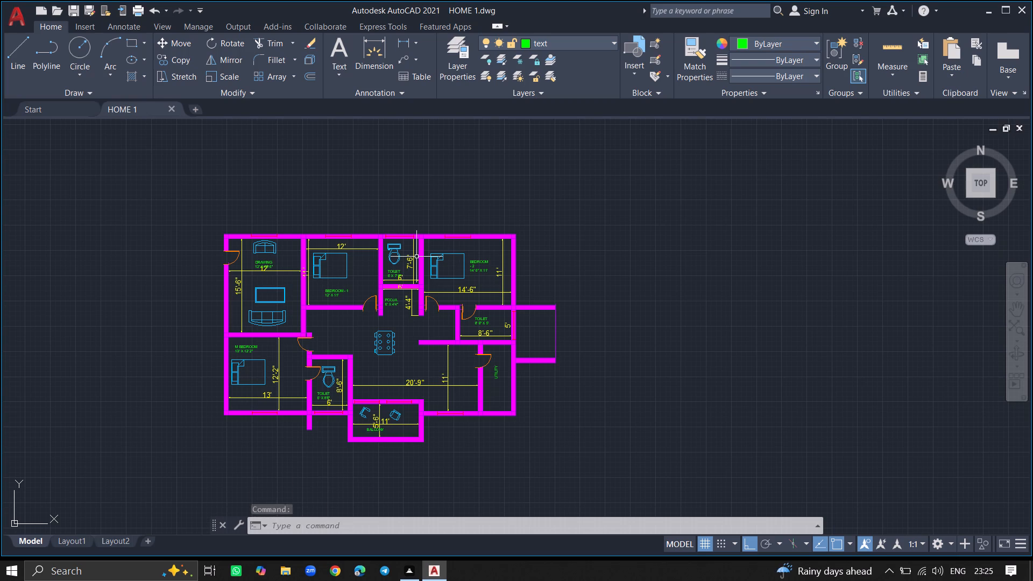
key("ctrl+s")
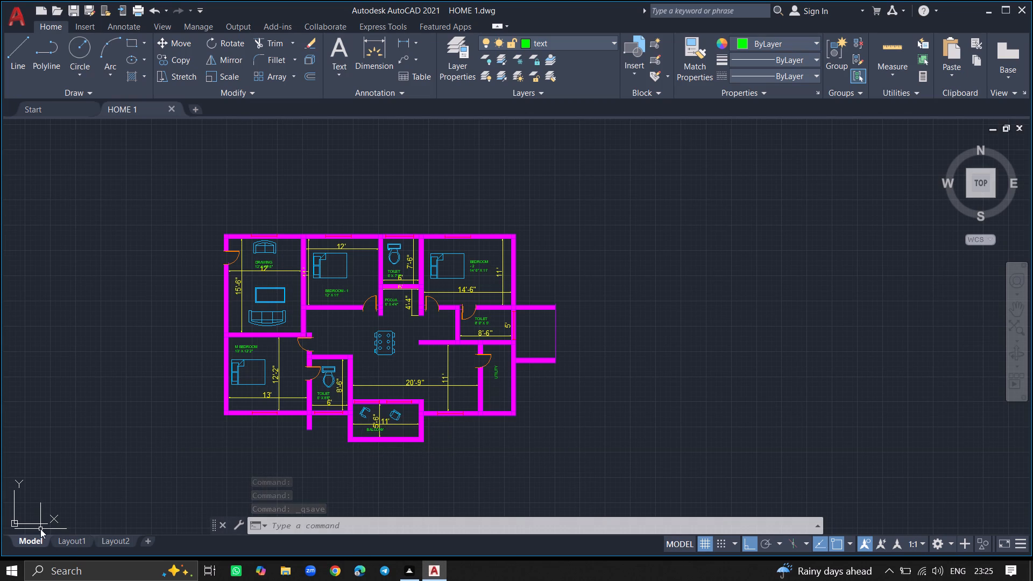
Switch to Layout1 and delete the existing viewport from its sheet.
left_click(68, 544)
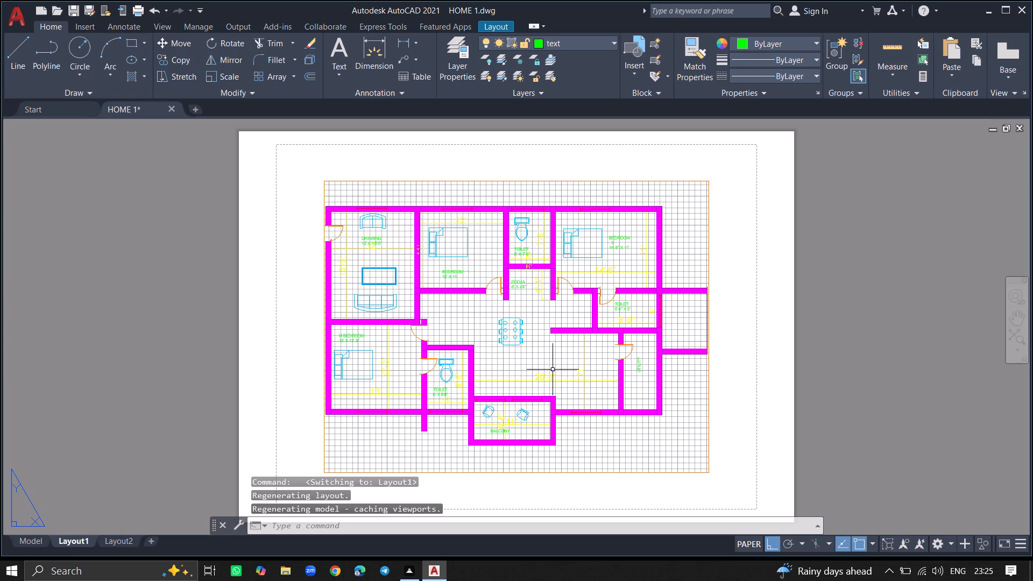
left_click(762, 144)
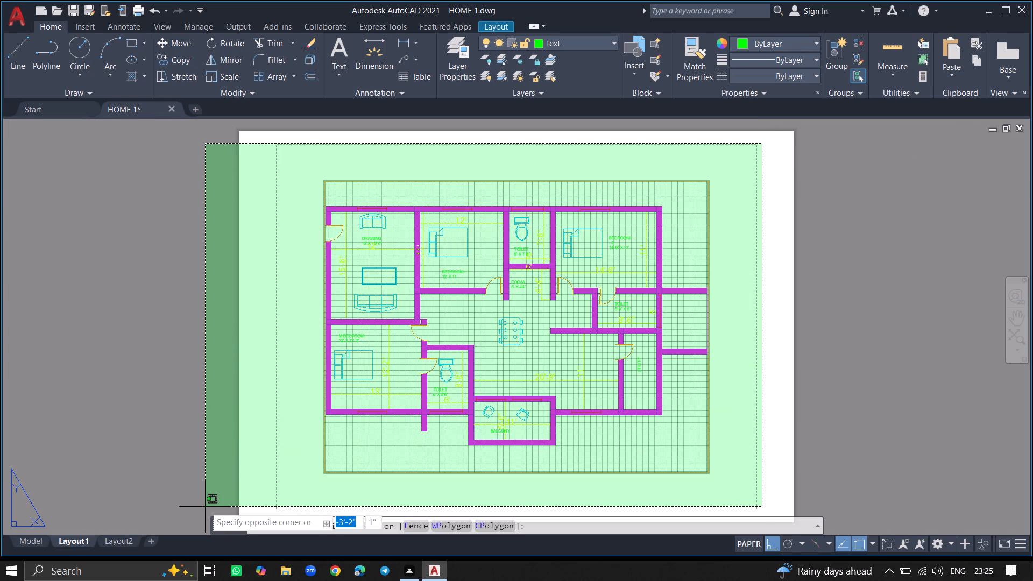
left_click(204, 507)
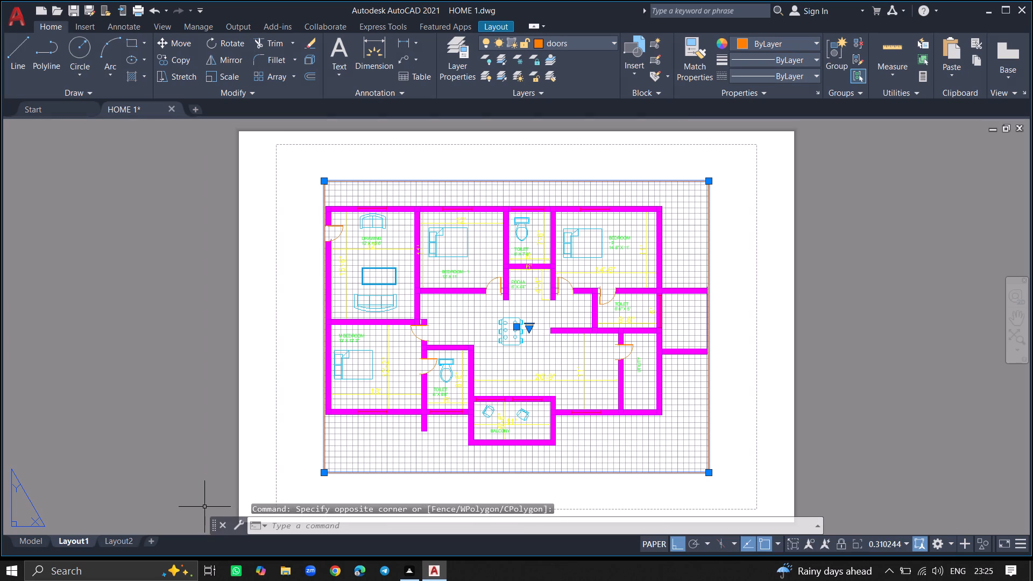
key("Delete")
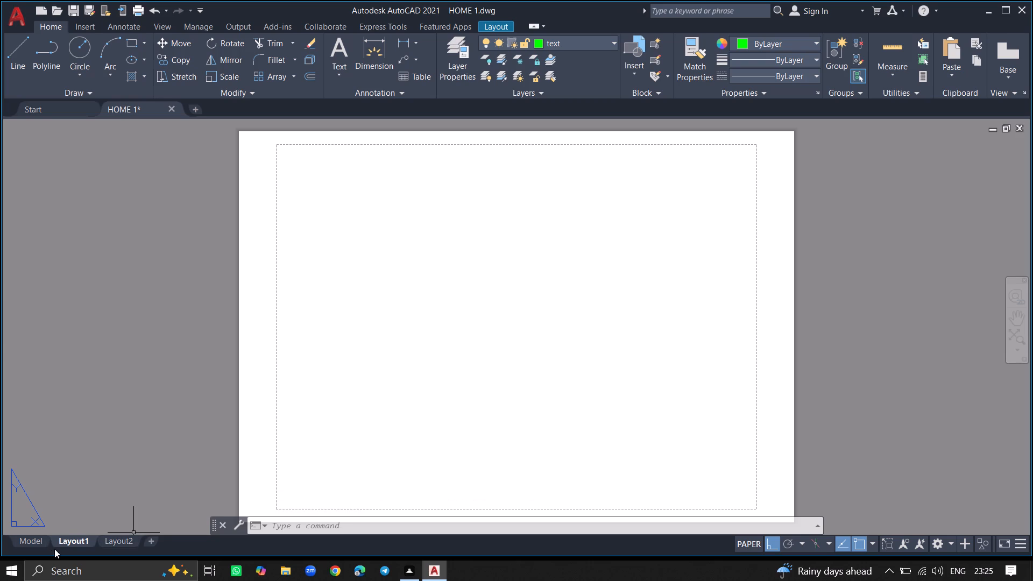
Modify Layout1's page setup to use the DWG To PDF.pc3 plotter.
right_click(69, 544)
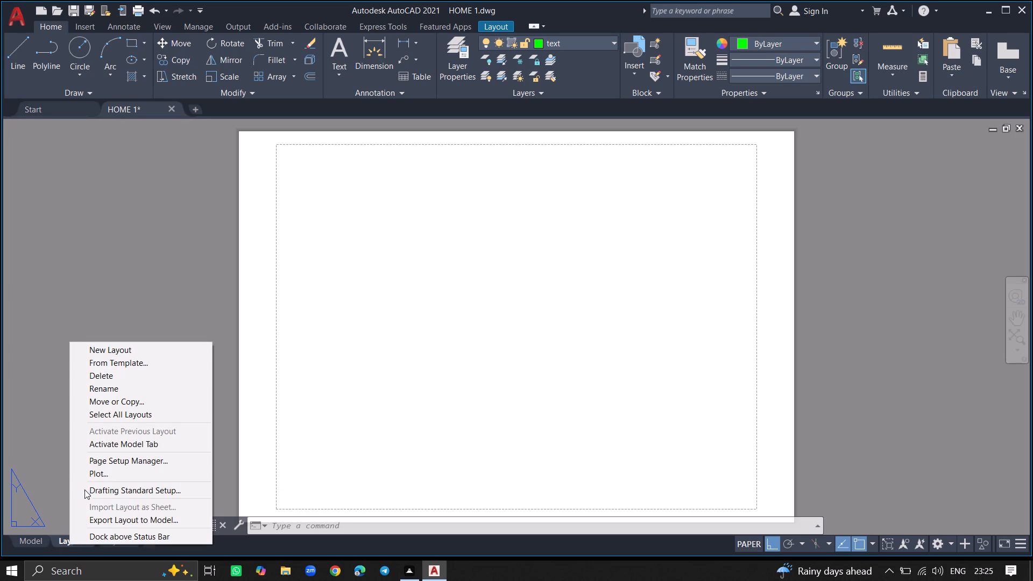
left_click(100, 464)
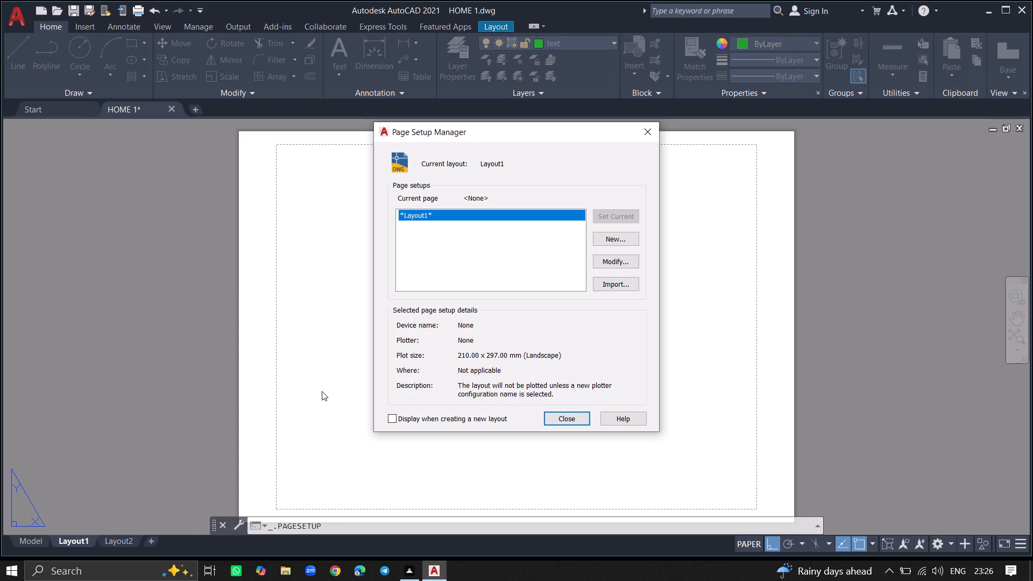
left_click(613, 264)
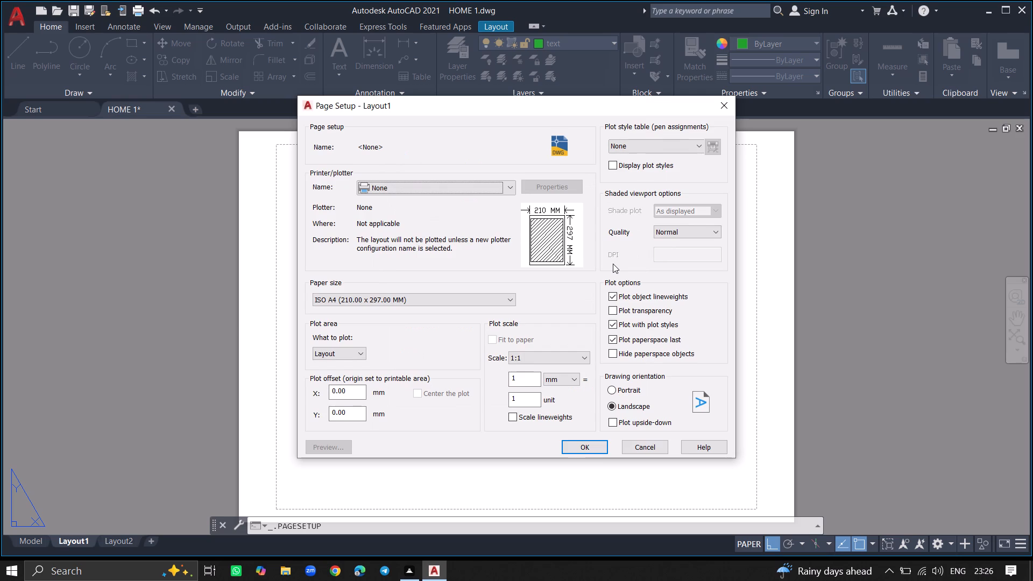
left_click(483, 189)
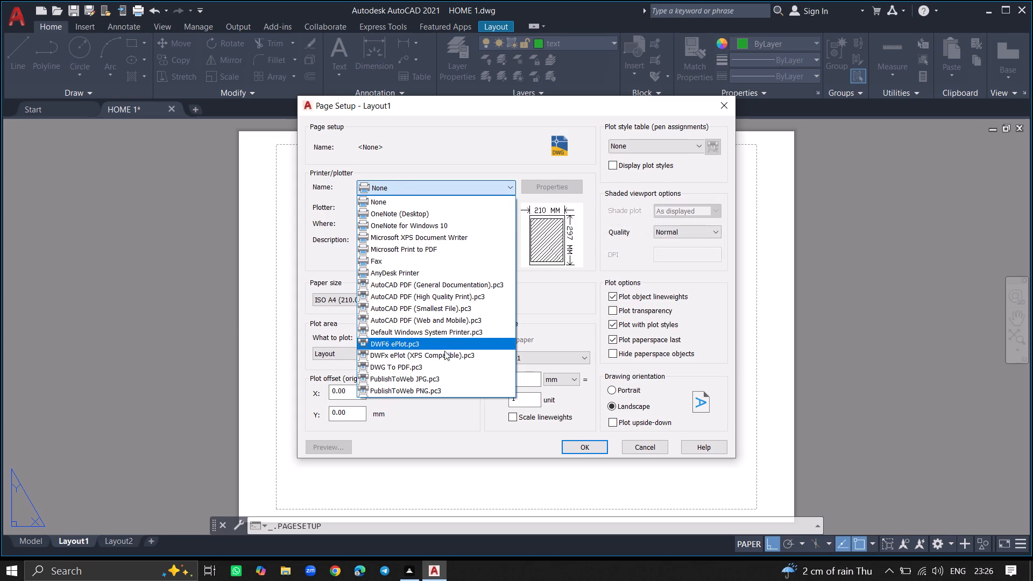
left_click(444, 370)
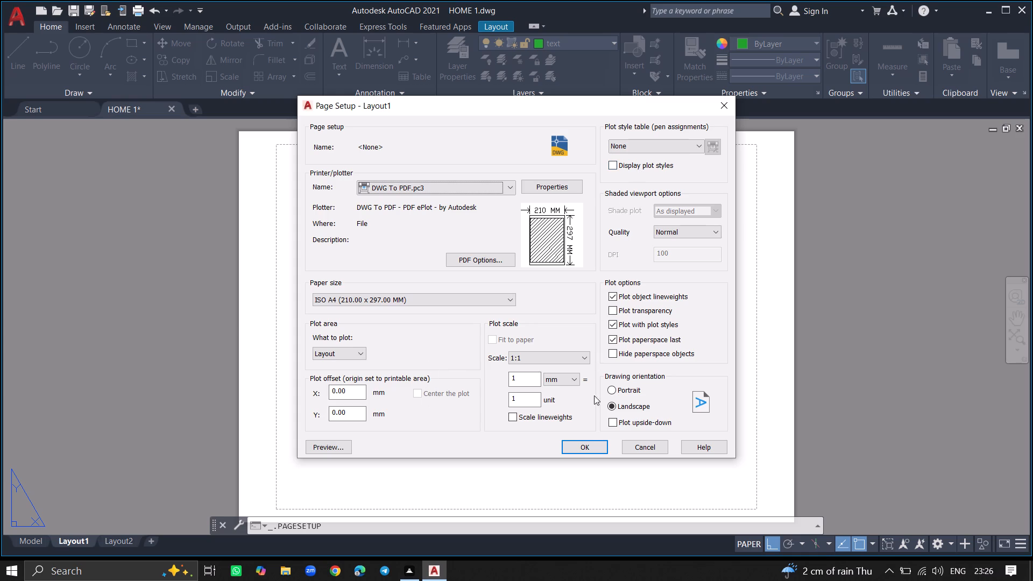
left_click(581, 448)
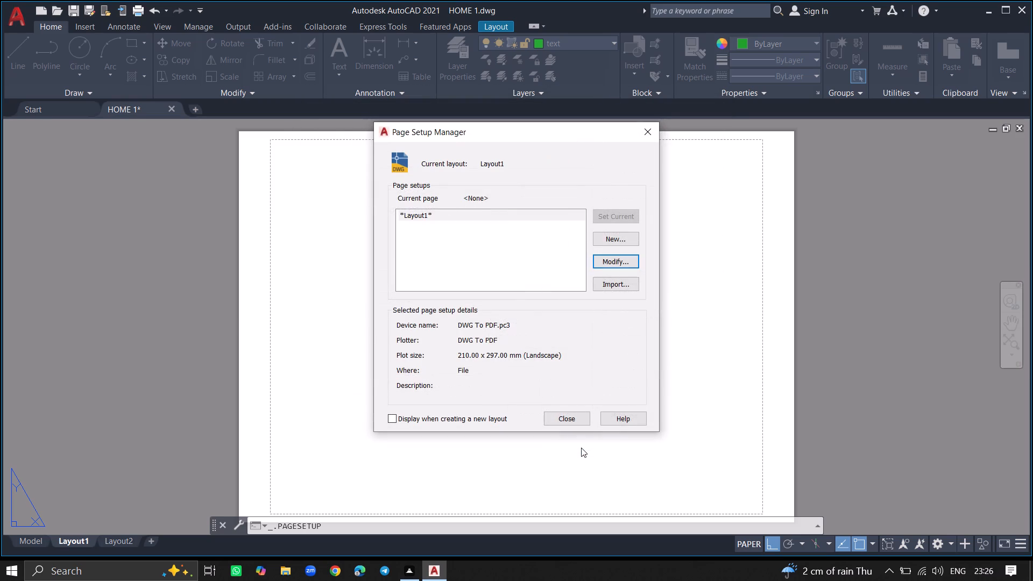
left_click(571, 415)
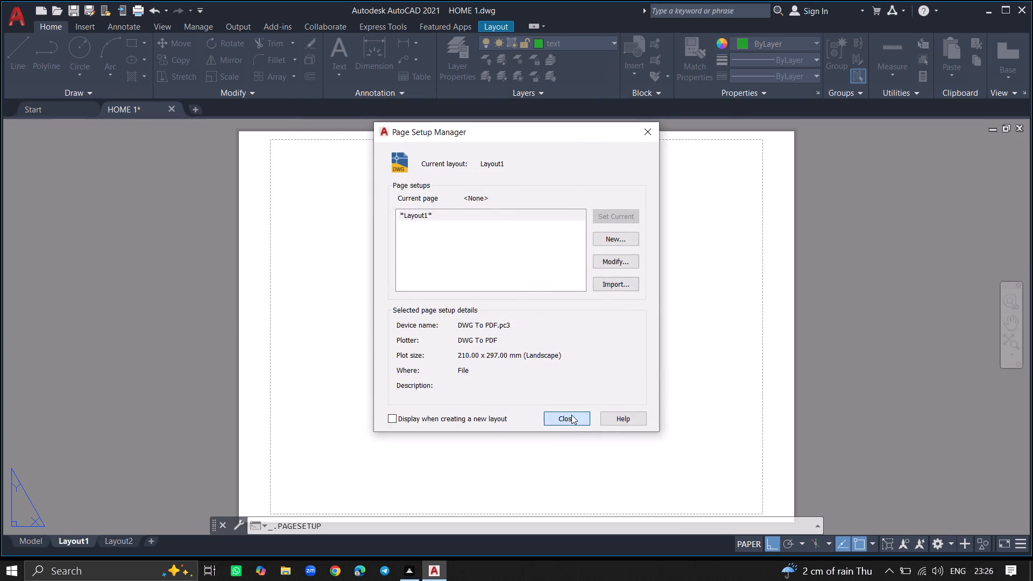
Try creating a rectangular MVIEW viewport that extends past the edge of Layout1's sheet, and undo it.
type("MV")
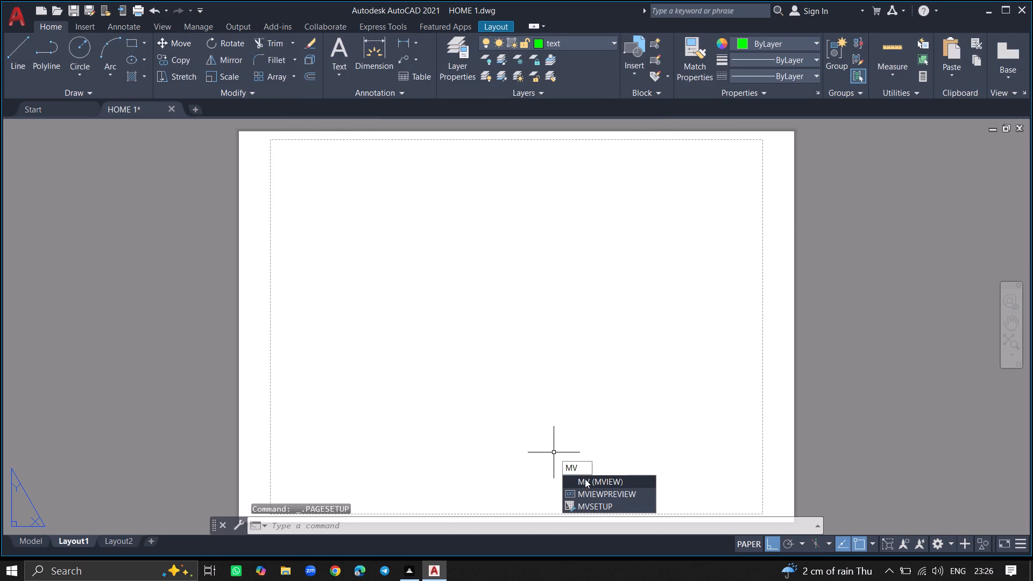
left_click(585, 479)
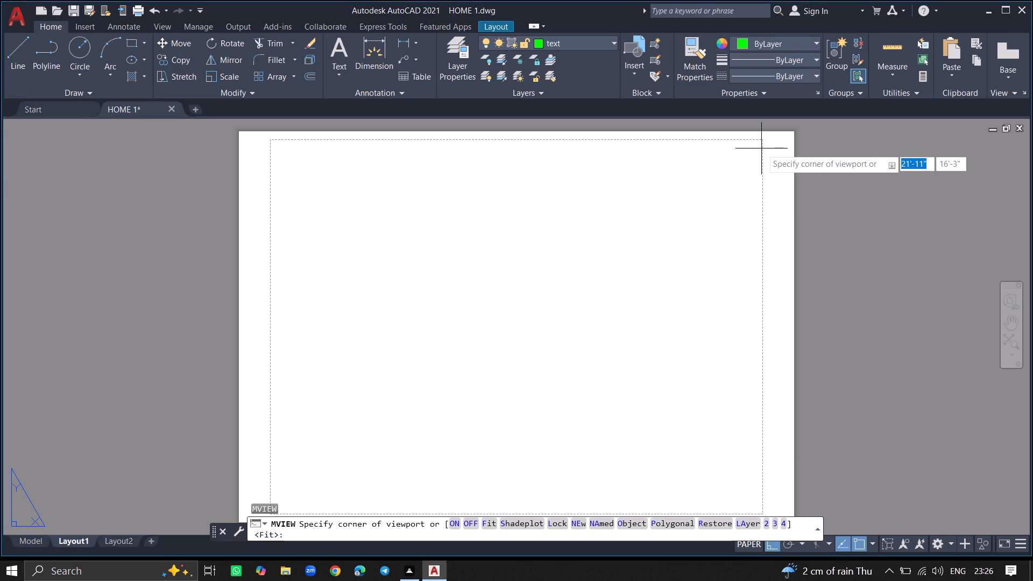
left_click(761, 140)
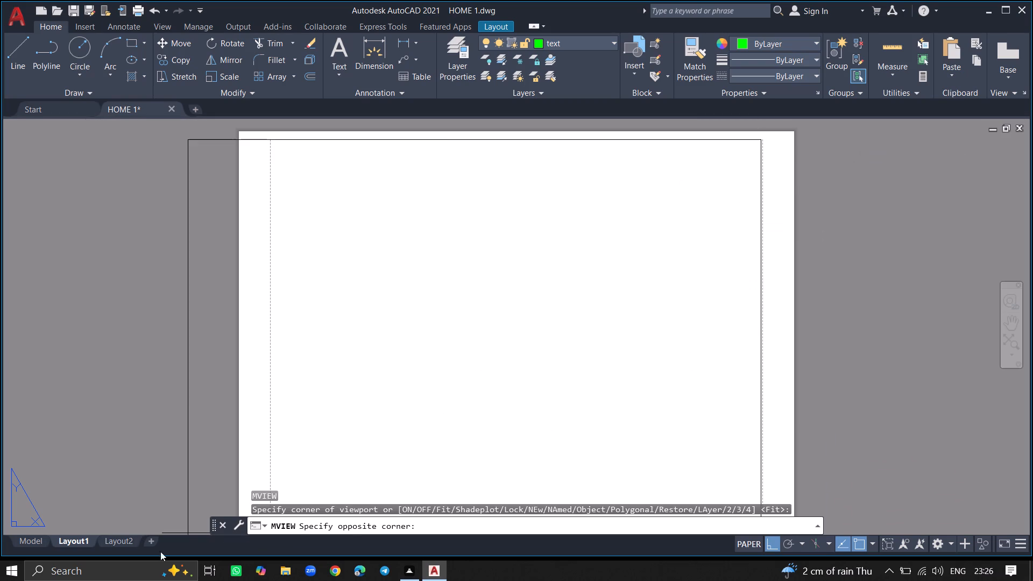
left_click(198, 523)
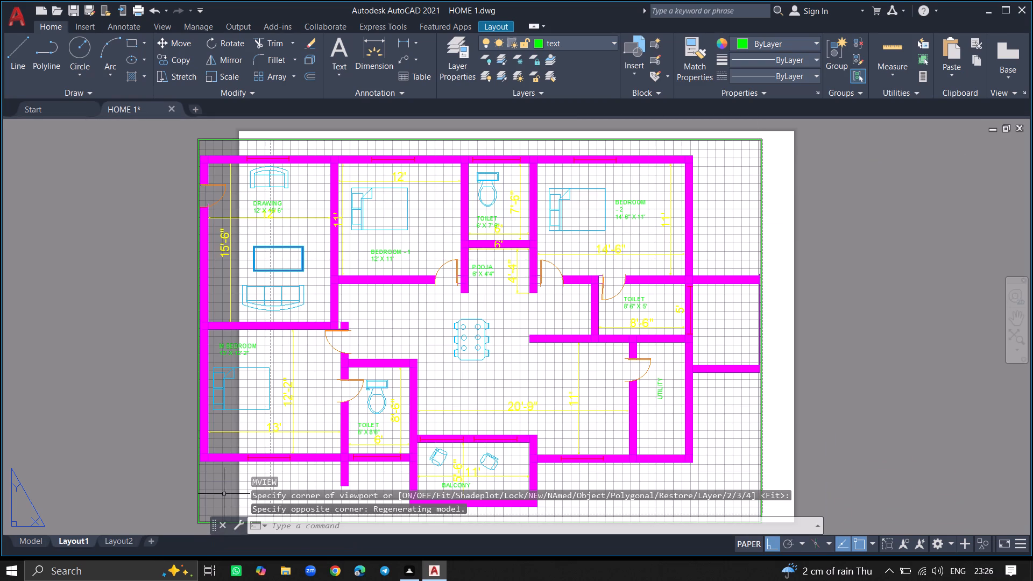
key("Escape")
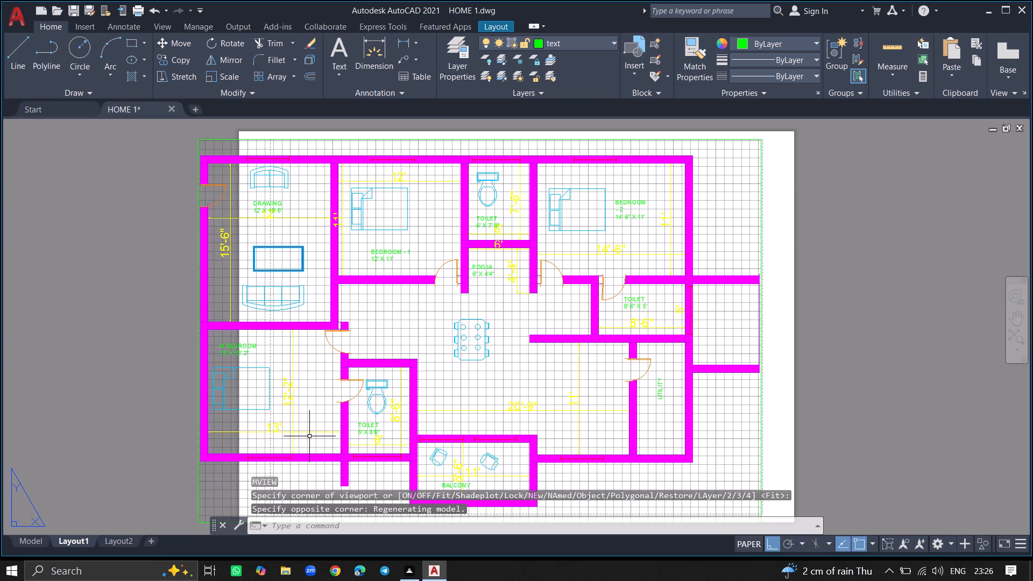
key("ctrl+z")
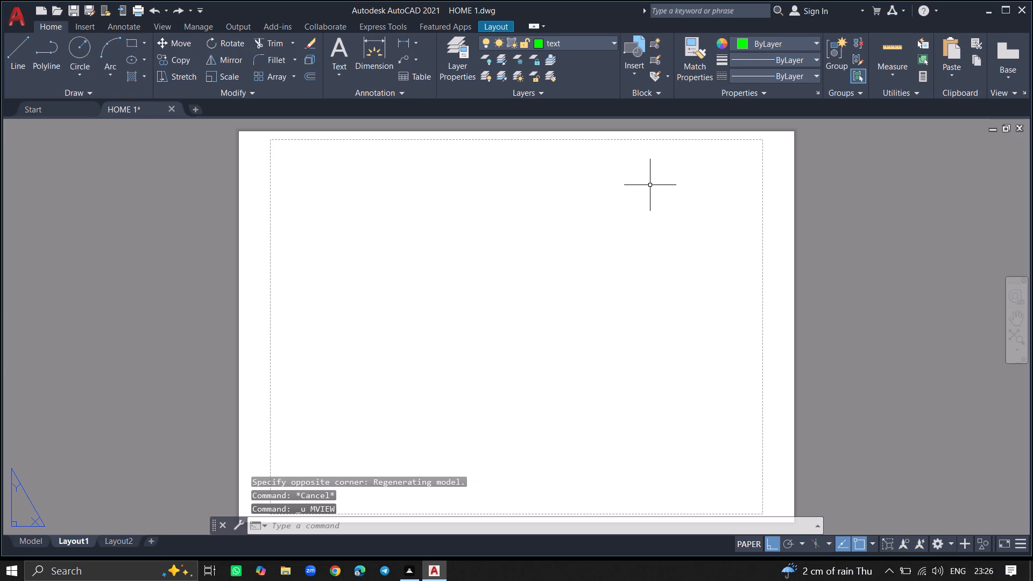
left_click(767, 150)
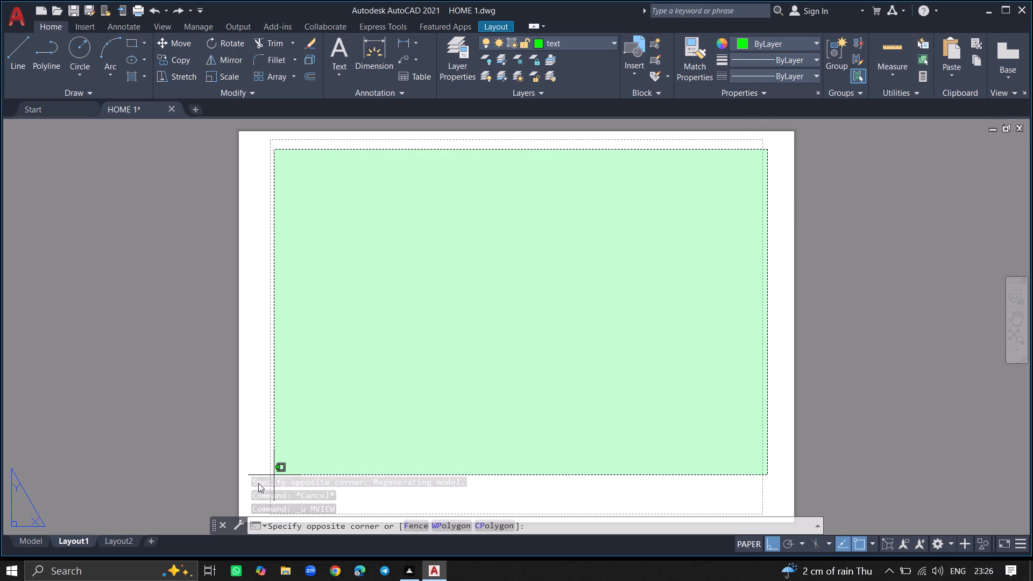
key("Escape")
Create a rectangular MVIEW viewport across nearly the whole printable area of Layout1, showing the floor plan.
type("MV")
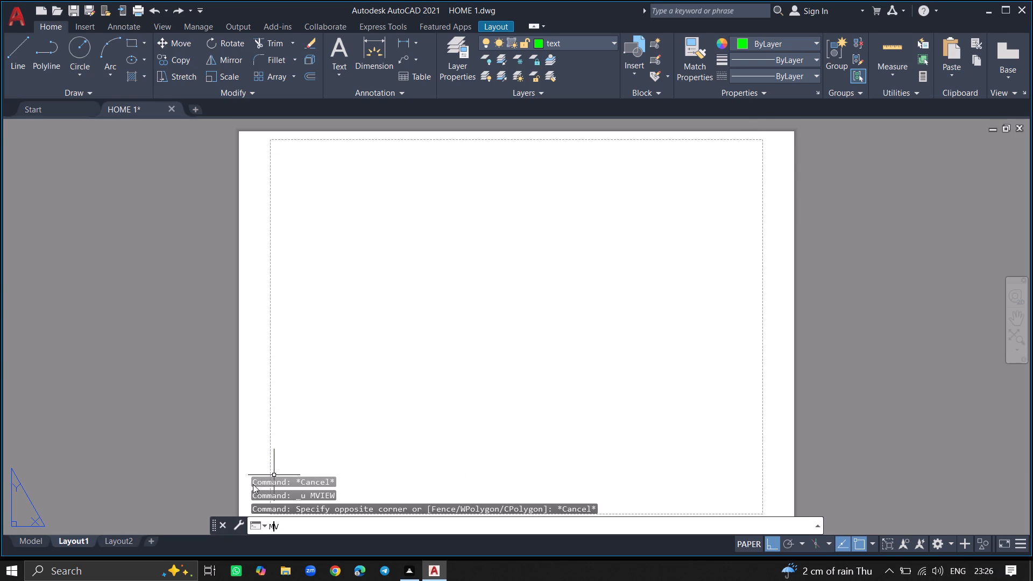
key("Return")
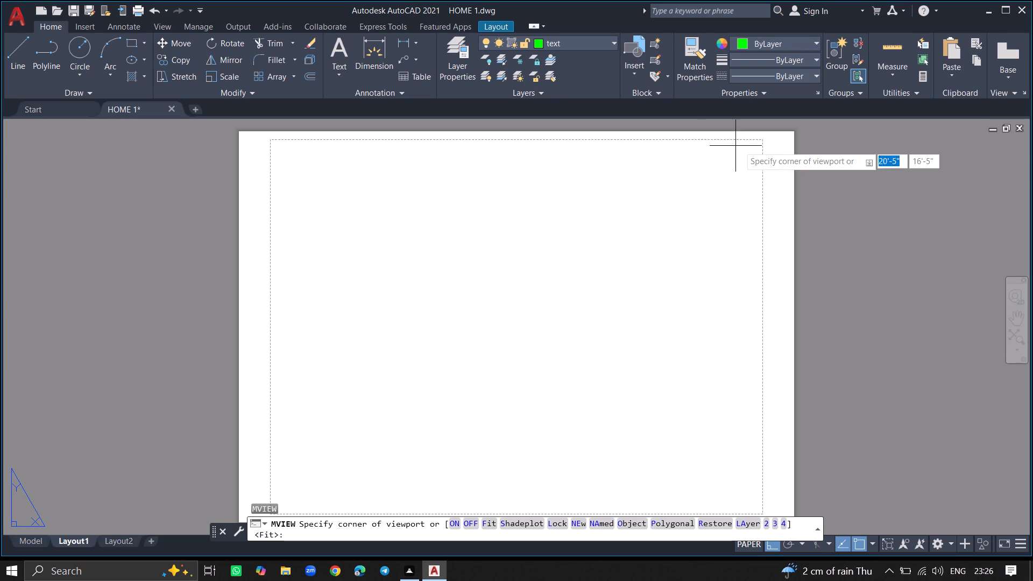
left_click(764, 148)
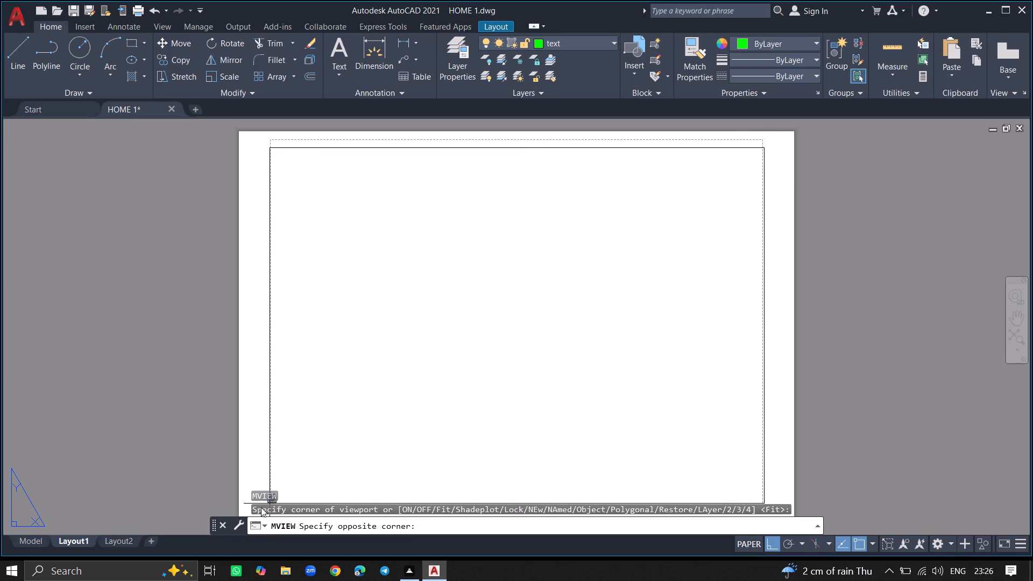
left_click(262, 505)
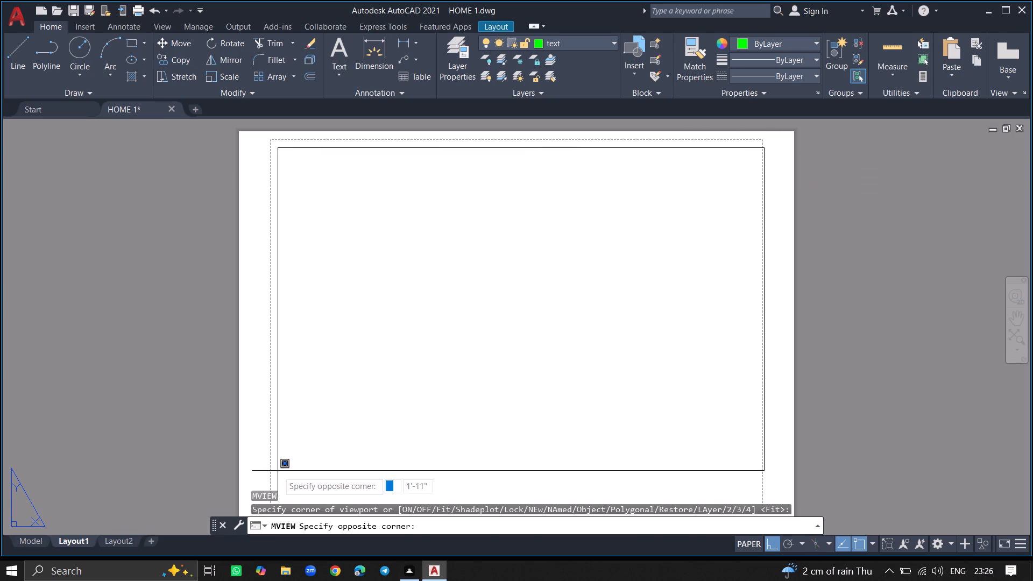
left_click(247, 493)
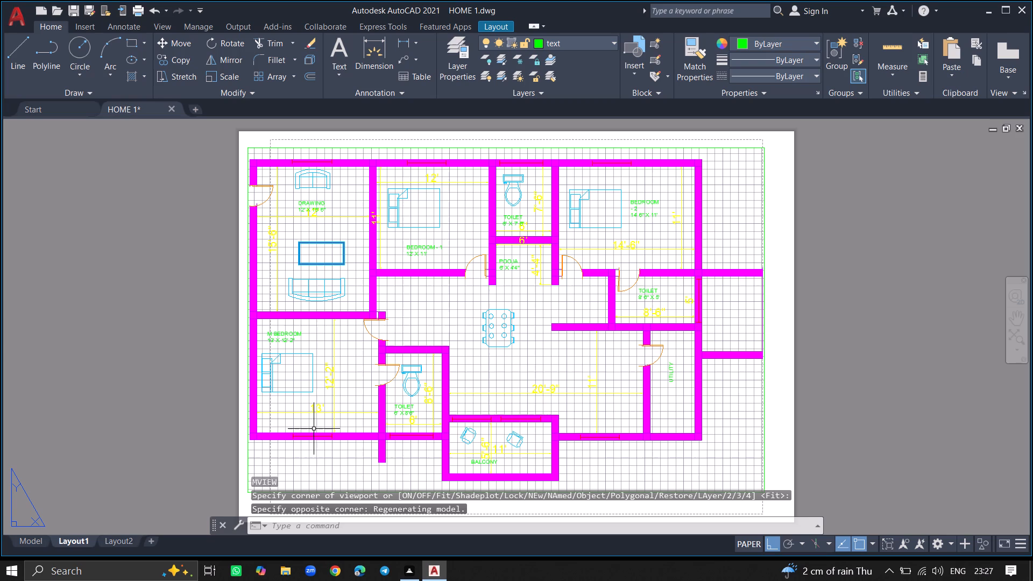
Activate the Layout1 viewport, turn its grid off and show the floor plan smaller inside it.
double_click(301, 422)
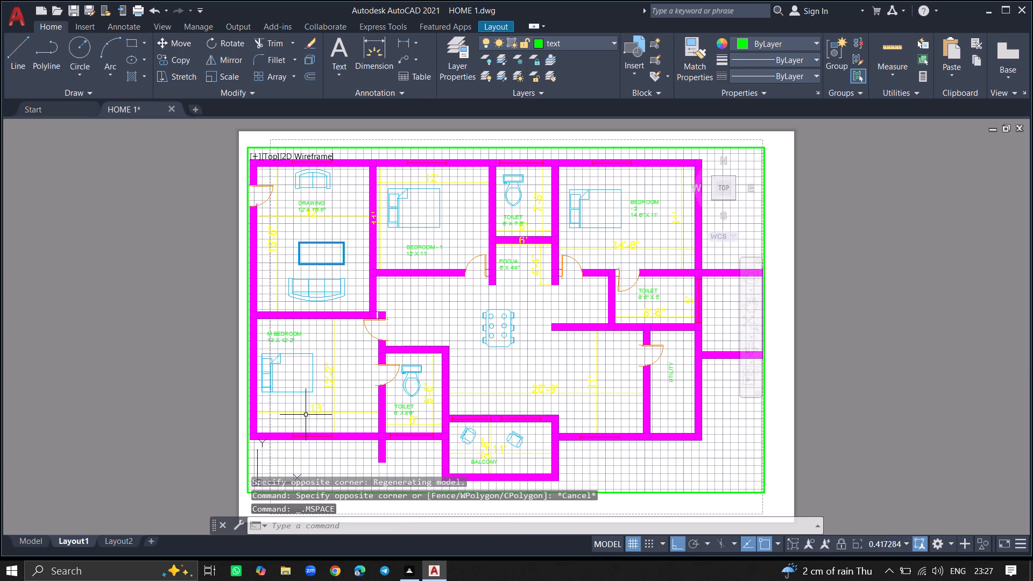
key("F7")
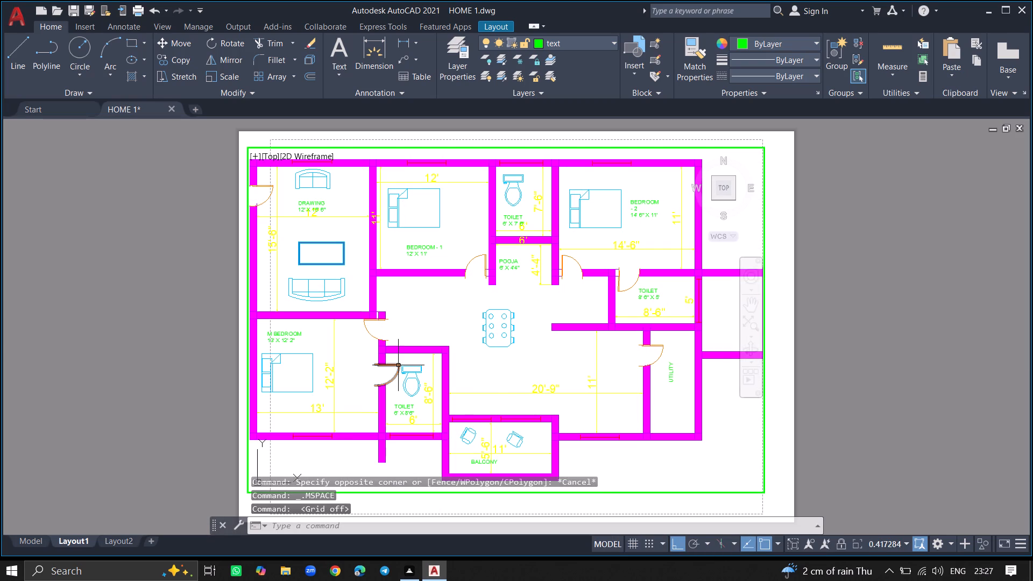
left_click(749, 307)
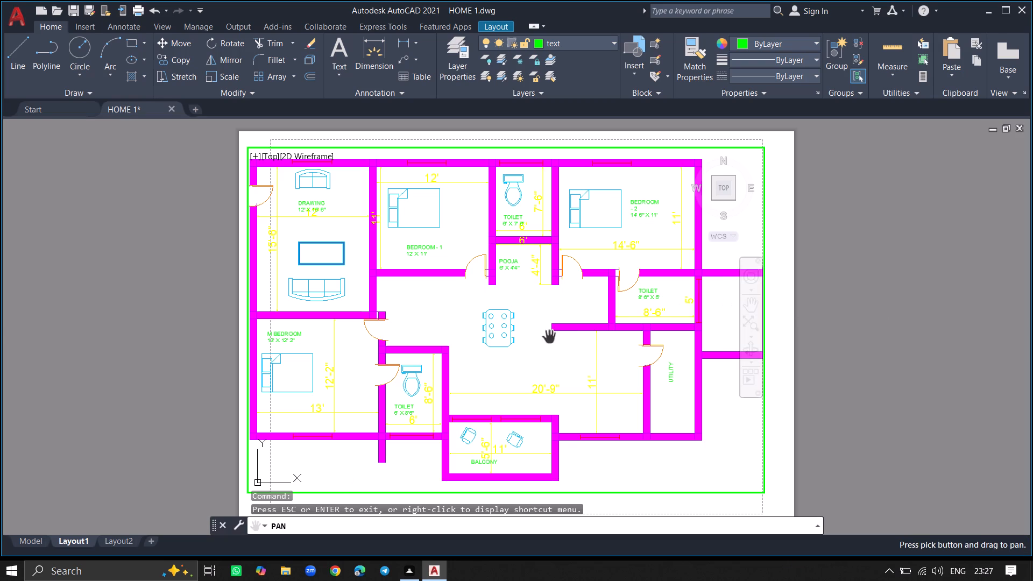
scroll(511, 343, "down", 1, "ctrl")
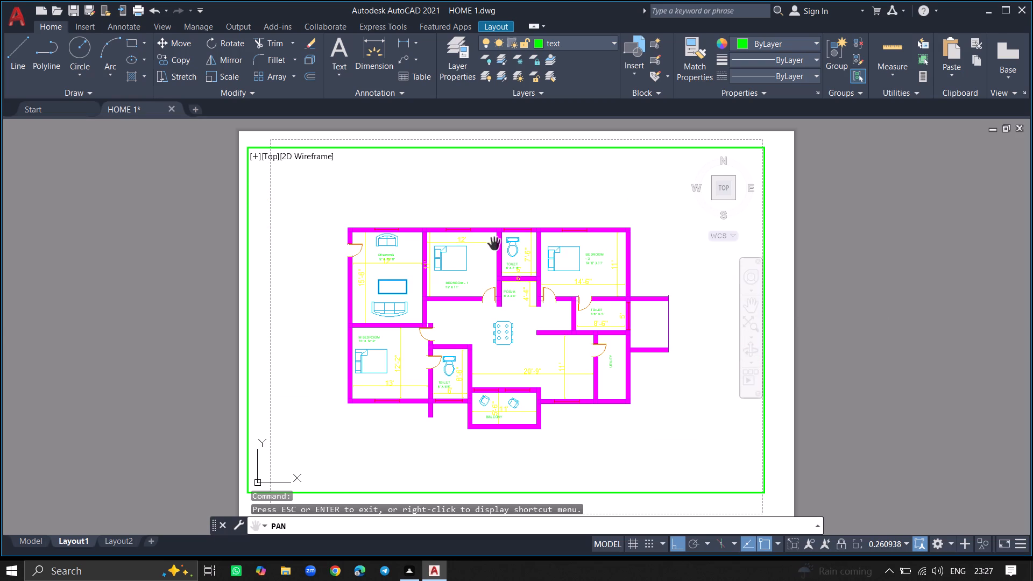
Return to model space and make walls the current layer.
left_click(32, 539)
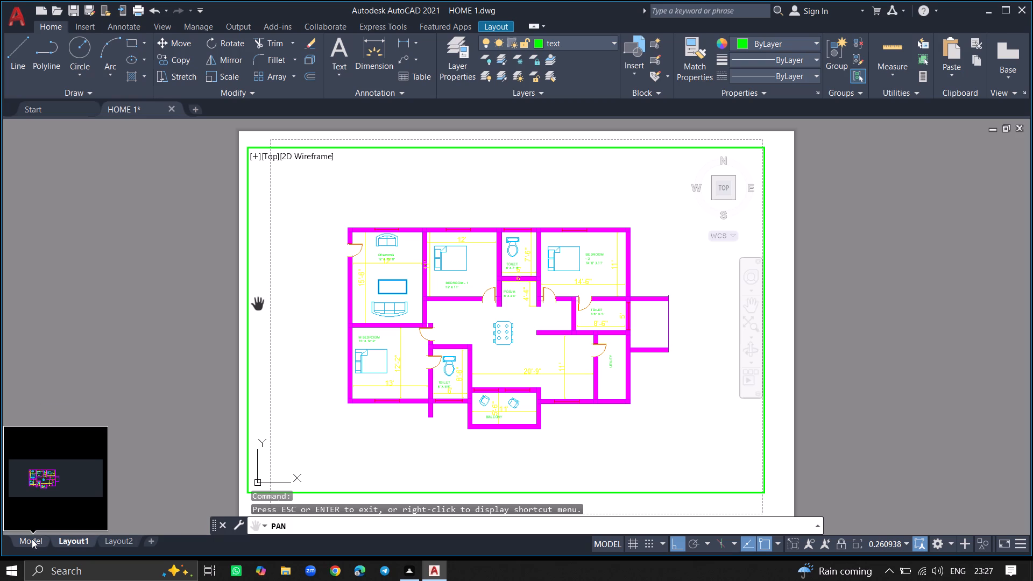
left_click(32, 539)
key("Escape")
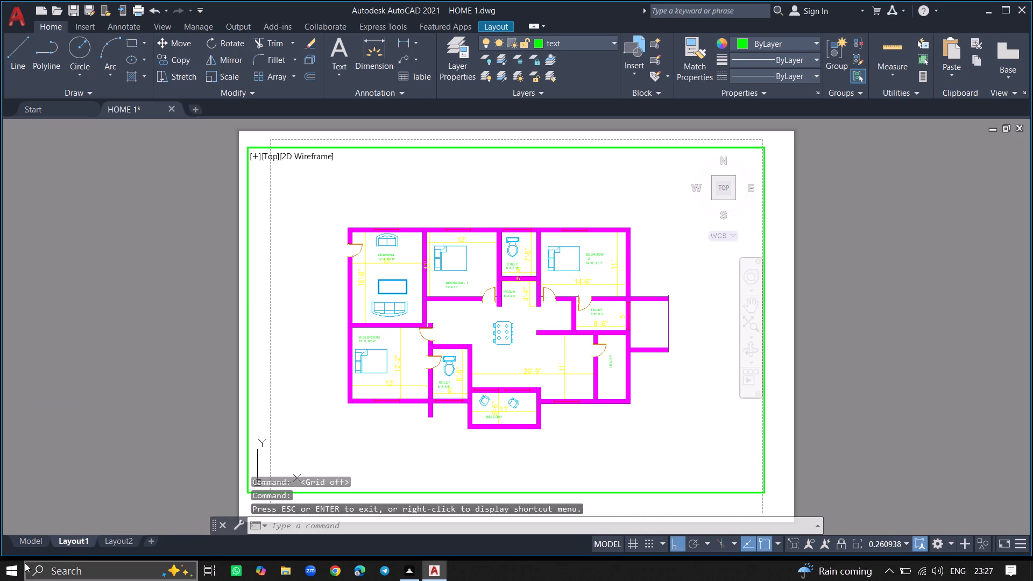
left_click(39, 538)
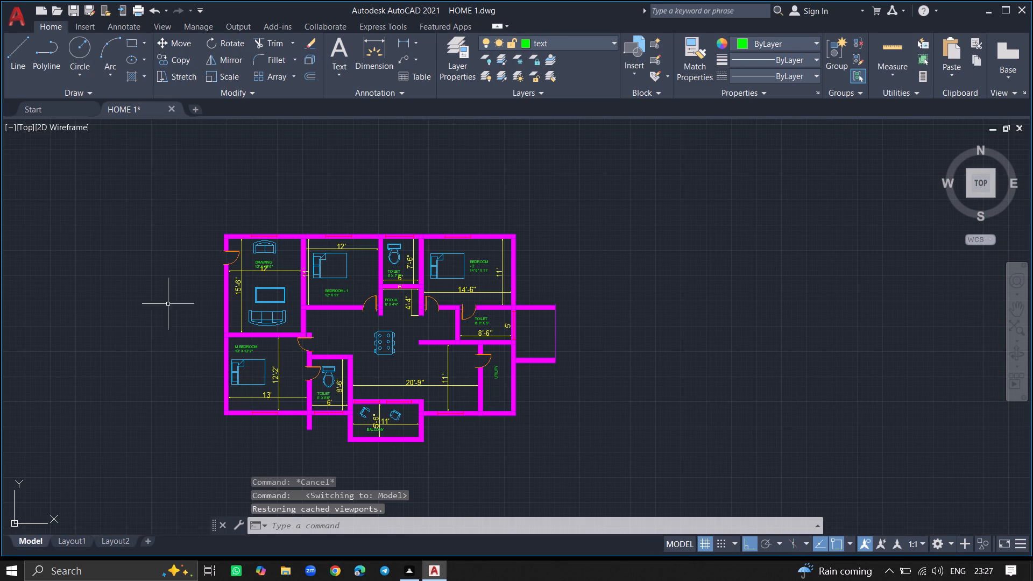
scroll(243, 226, "up", 3, "ctrl")
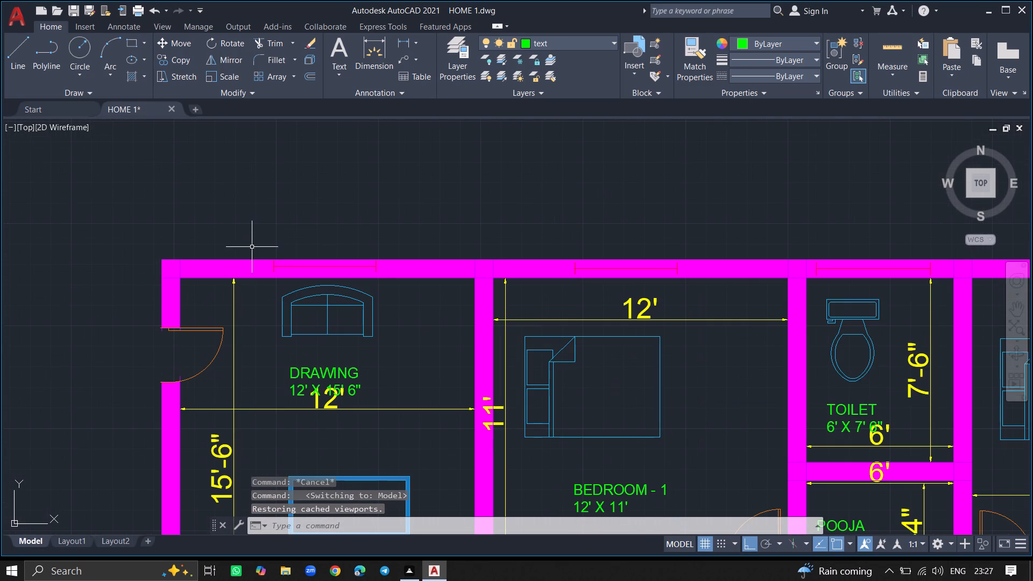
scroll(258, 273, "up", 3, "ctrl")
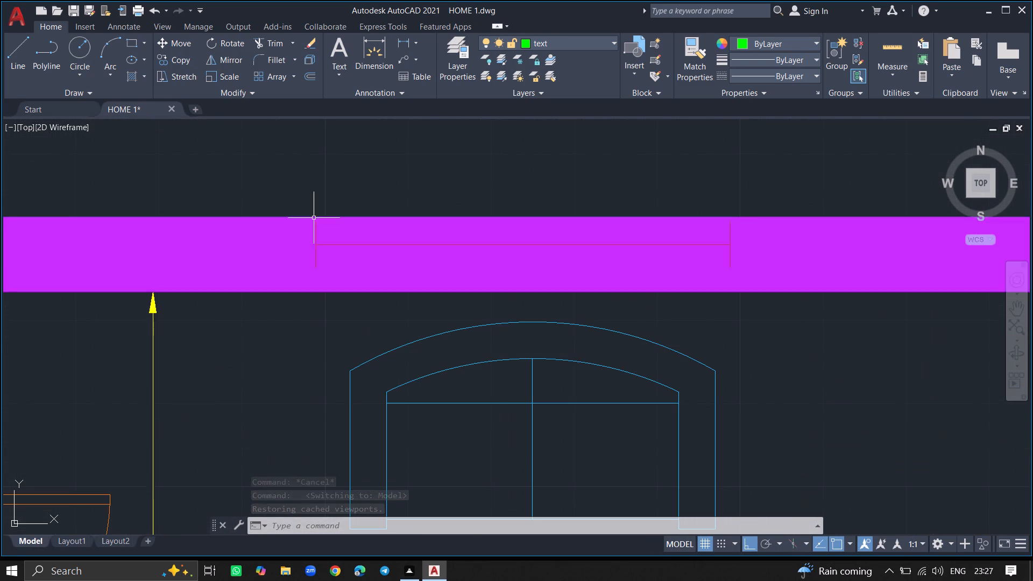
double_click(456, 38)
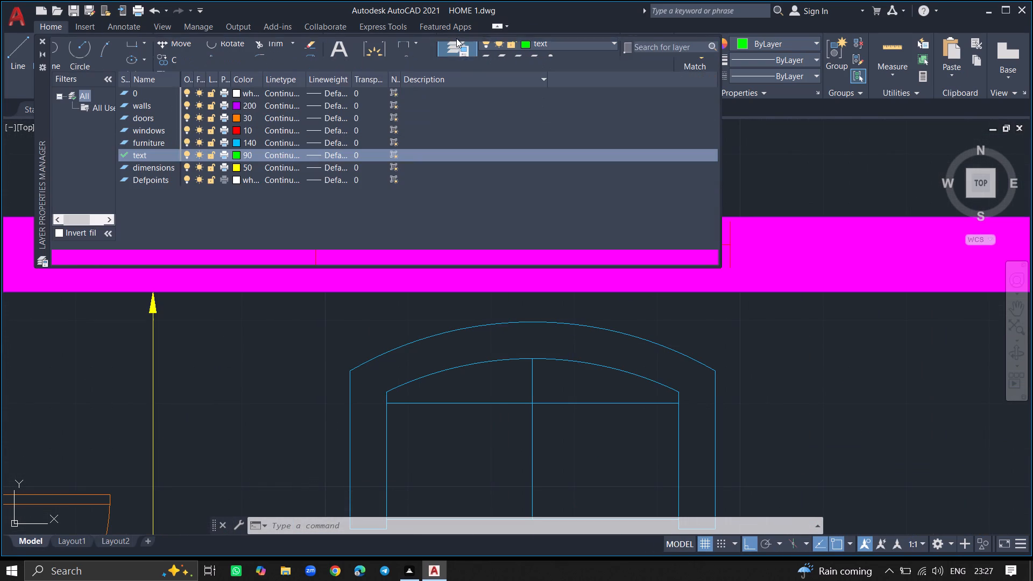
double_click(158, 109)
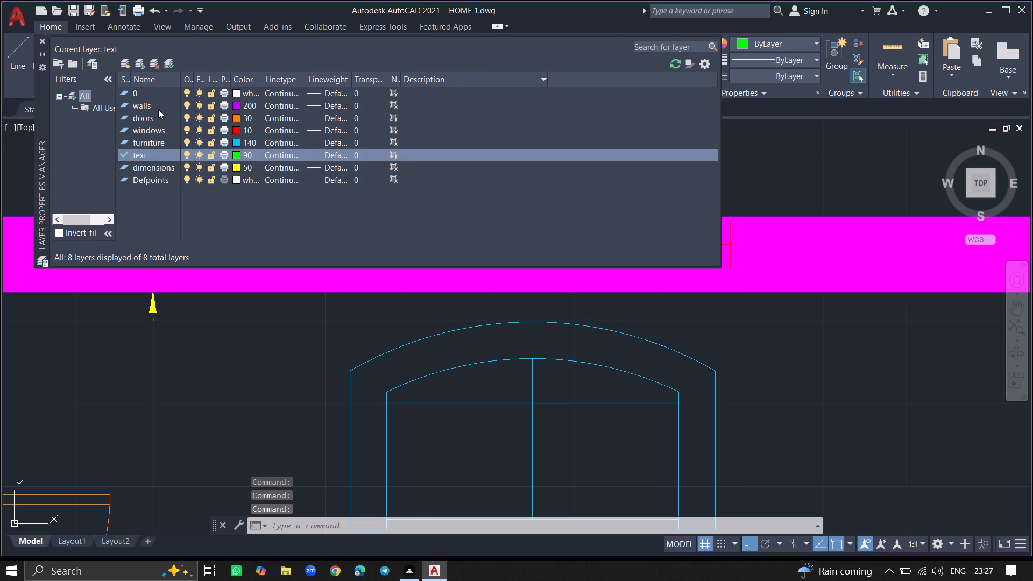
left_click(43, 40)
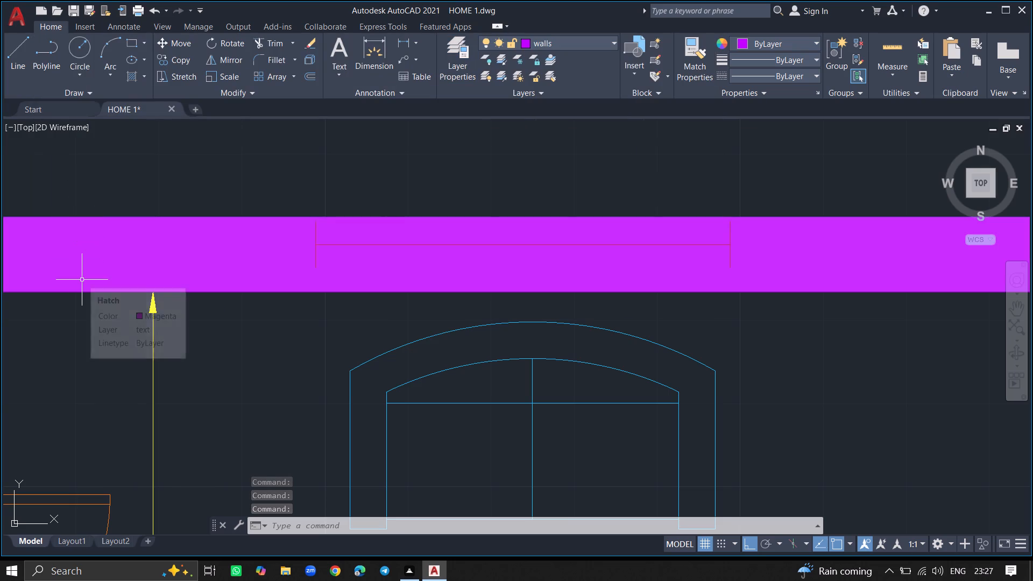
Draw a vertical 9" line across the upper wall, just left of the DRAWING room window.
key("l")
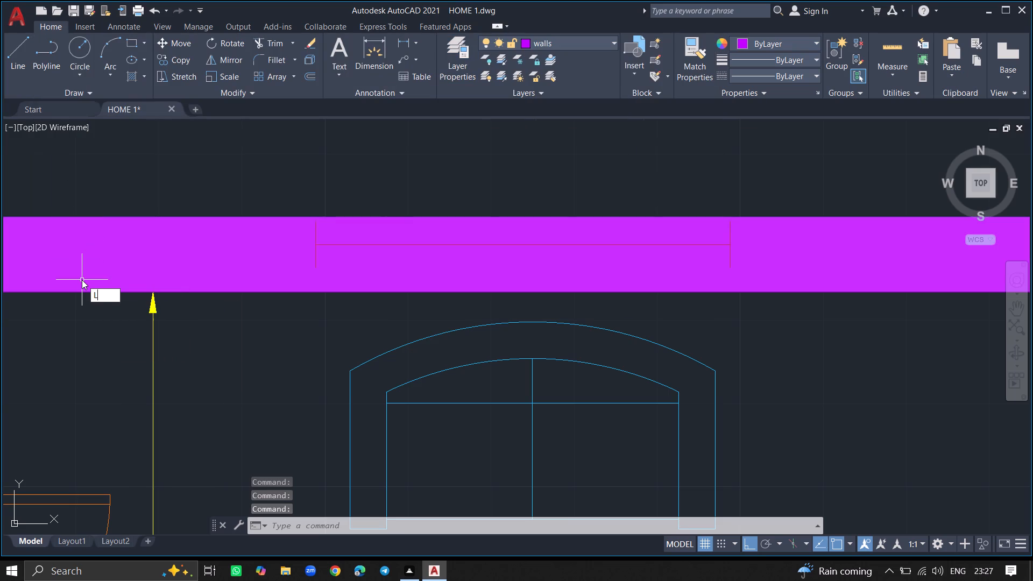
key("Return")
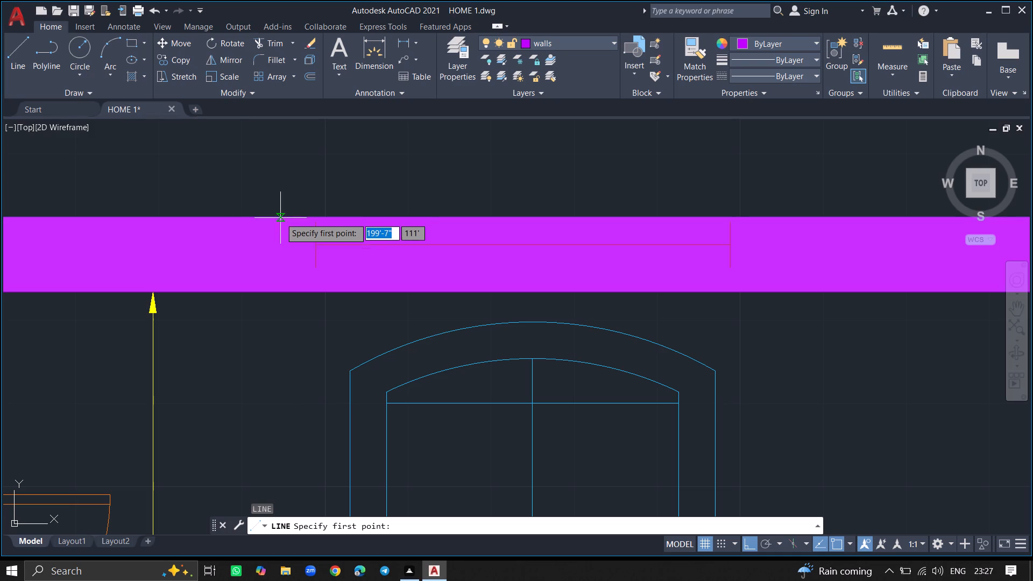
left_click(280, 222)
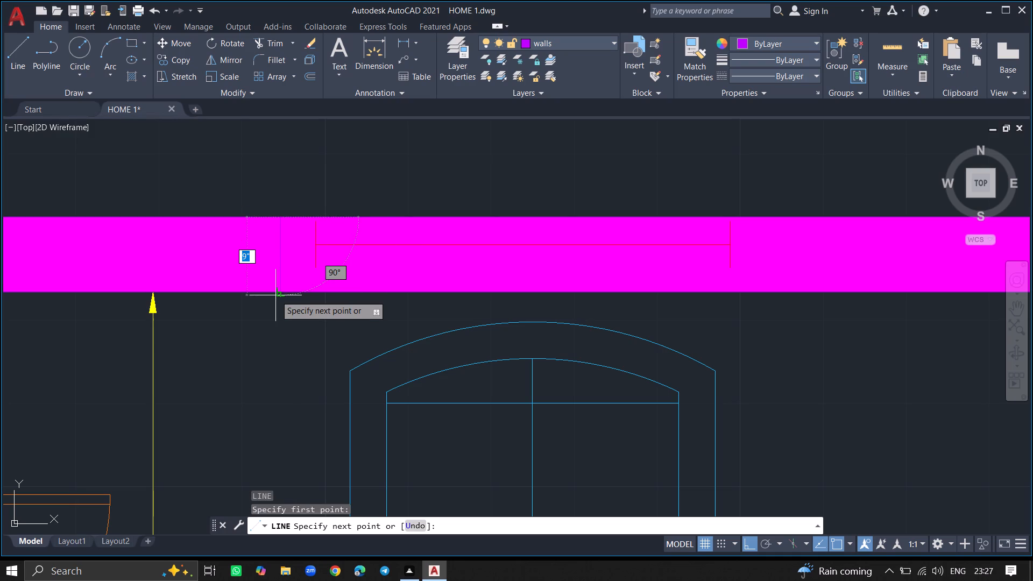
left_click(280, 296)
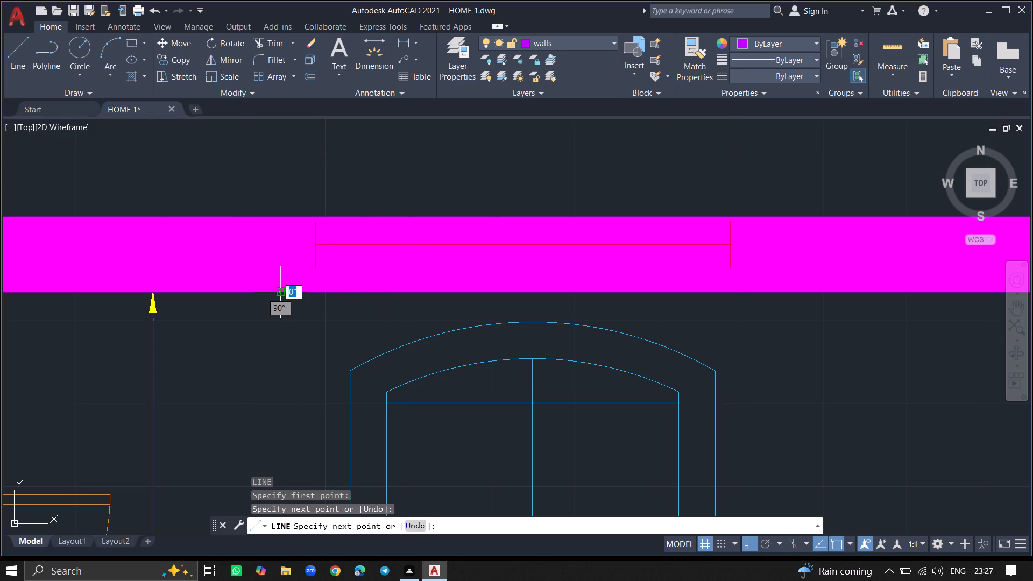
key("Return")
scroll(280, 296, "up", 4, "ctrl")
scroll(280, 296, "down", 2, "ctrl")
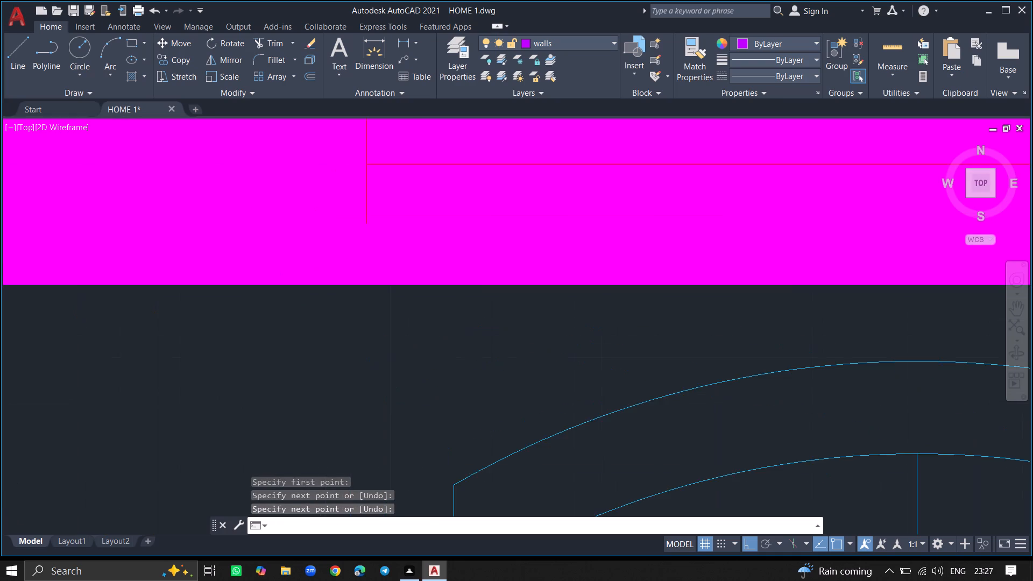
Retrace the 9" line left of the DRAWING room window, from the wall's inner face to its outer face.
key("l")
key("Return")
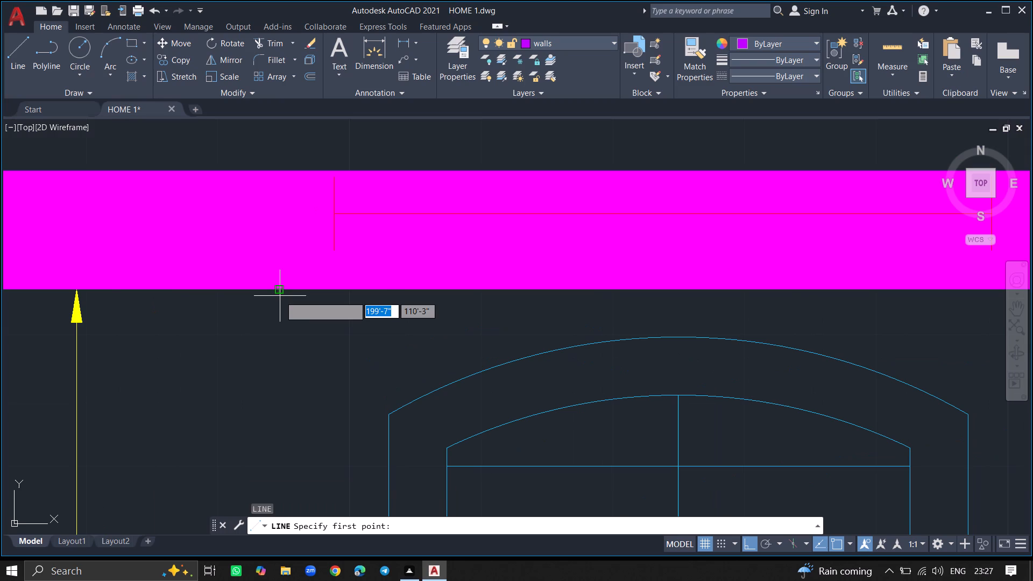
left_click(280, 296)
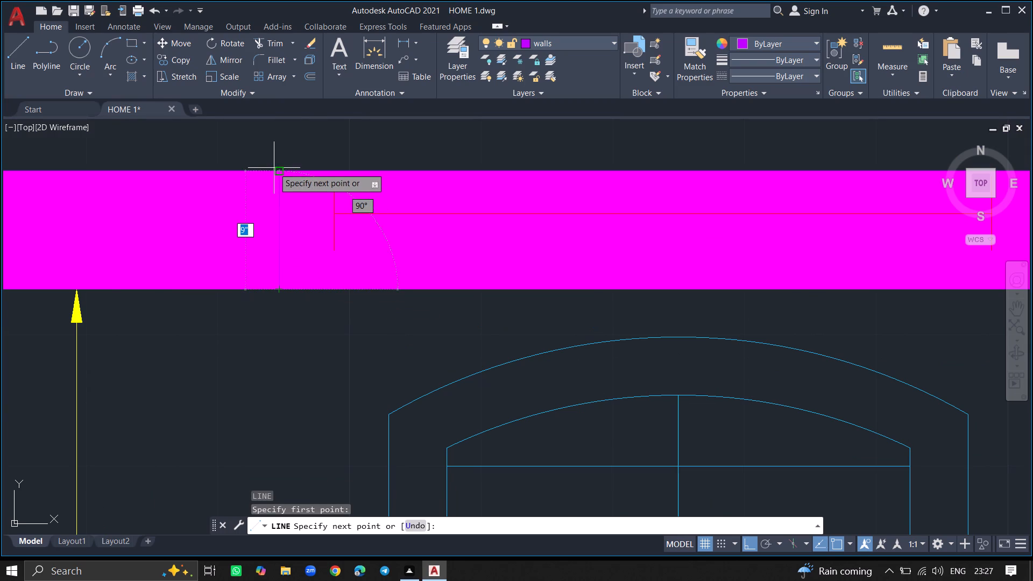
left_click(276, 168)
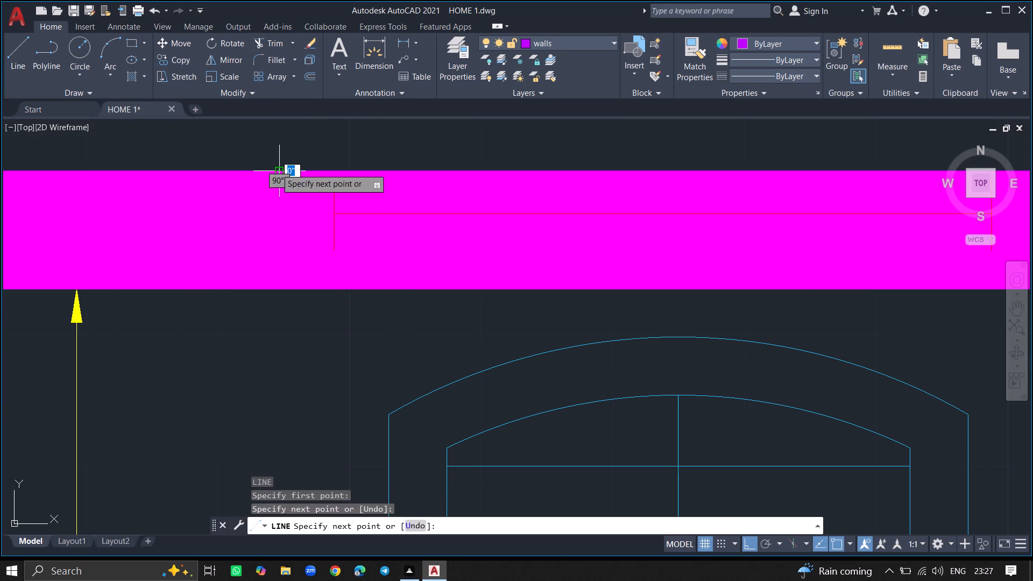
key("Return")
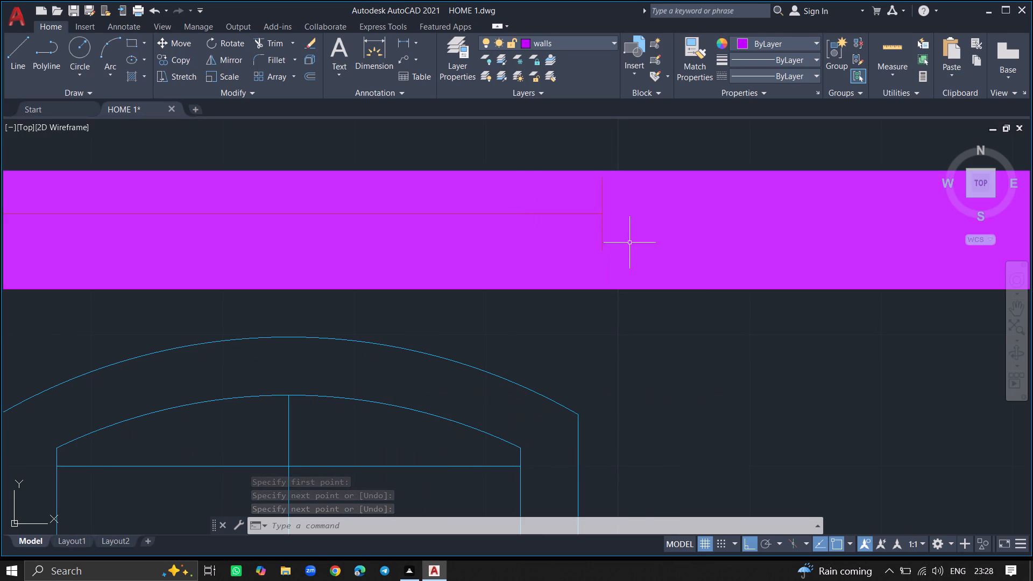
Draw a vertical 9" line across the upper wall, just right of the DRAWING room window.
type("LINE")
key("Return")
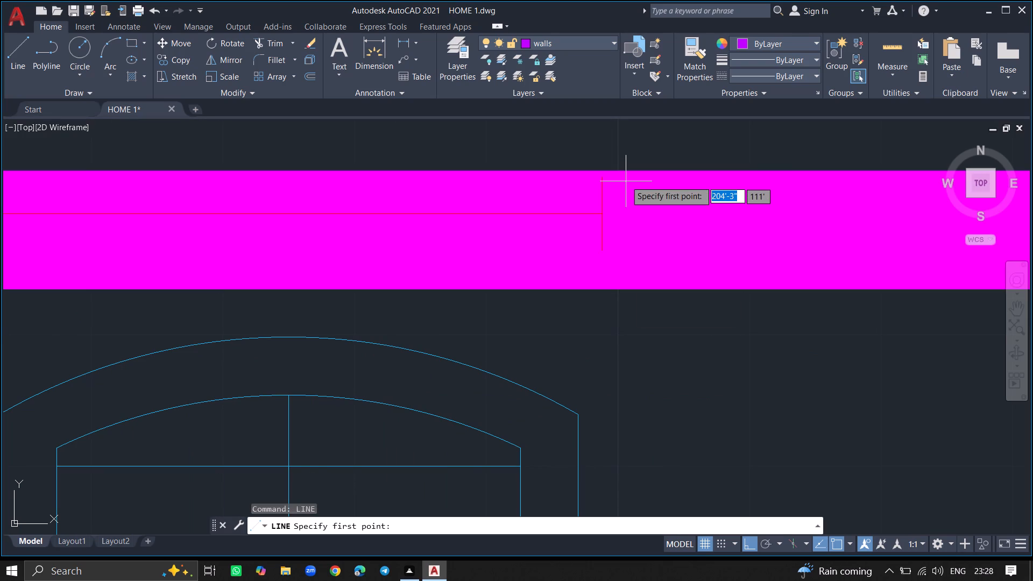
left_click(626, 172)
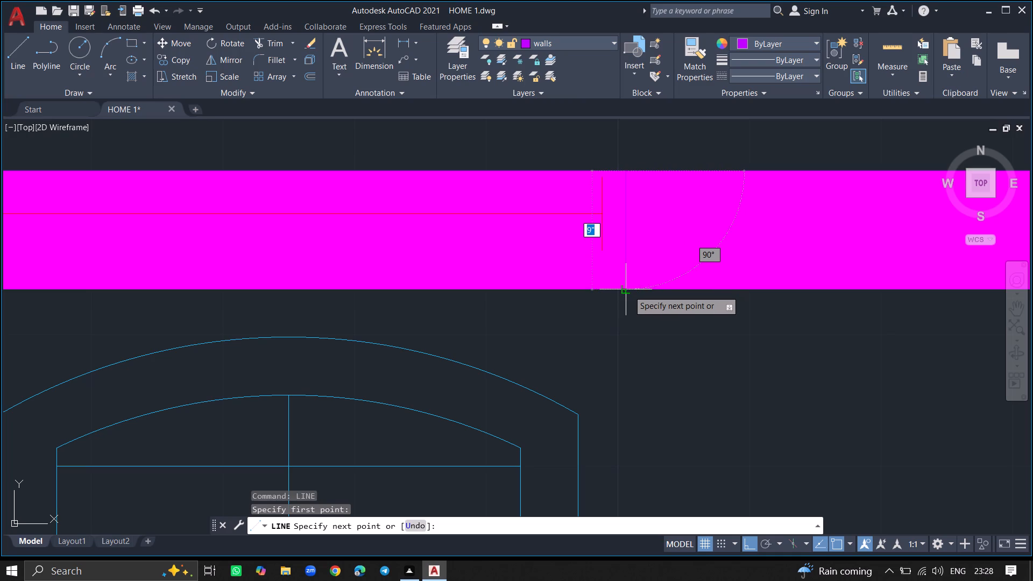
left_click(628, 290)
key("Return")
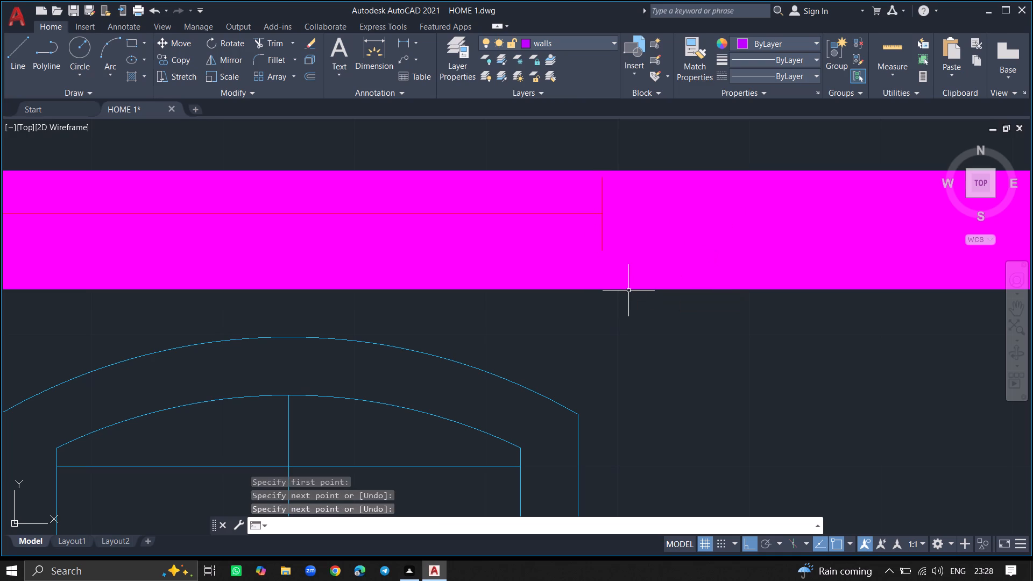
Trim the magenta hatch out of the DRAWING room's upper wall at the window.
type("TRIM")
key("Return")
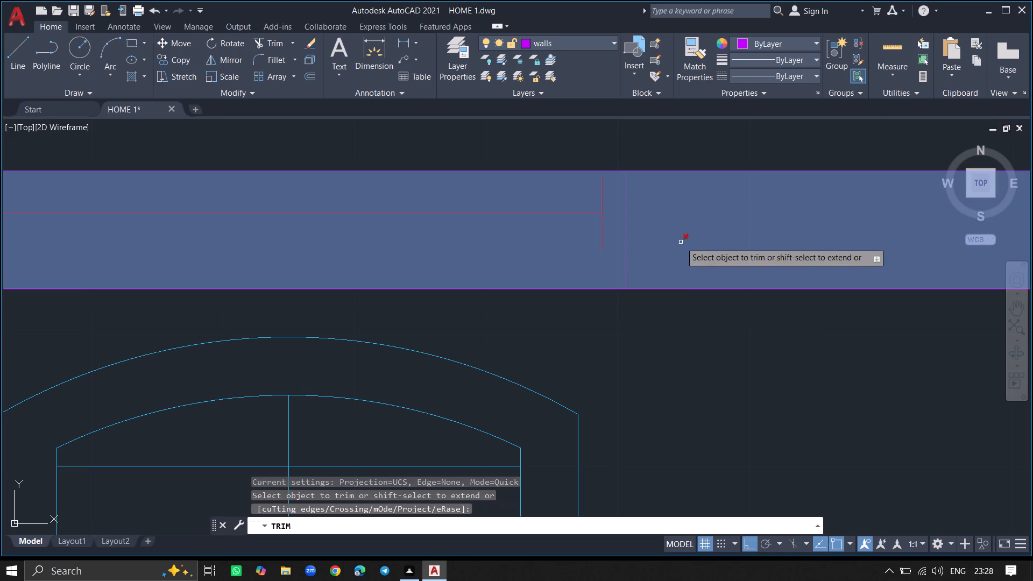
left_click(415, 253)
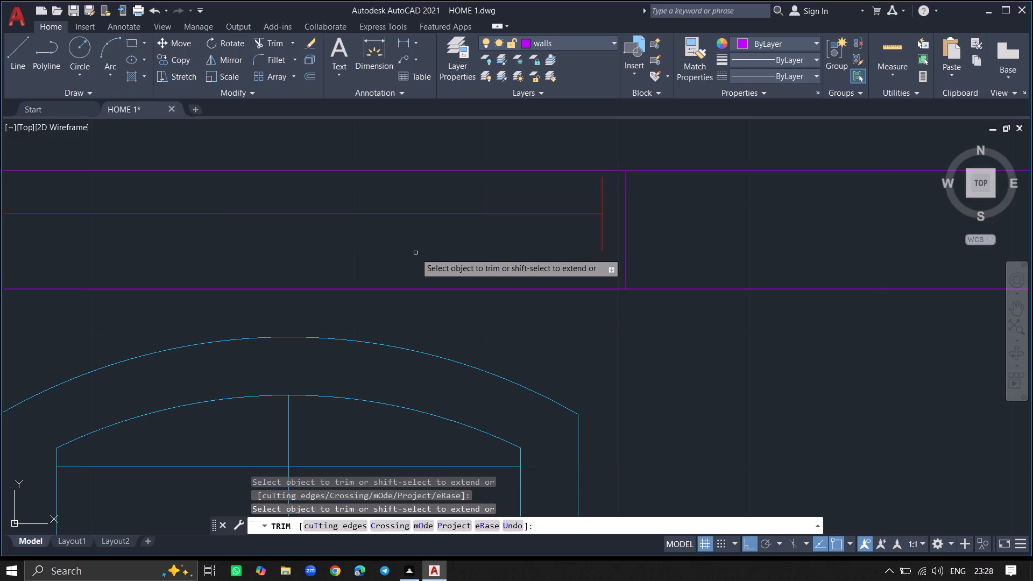
scroll(415, 253, "down", 4, "ctrl")
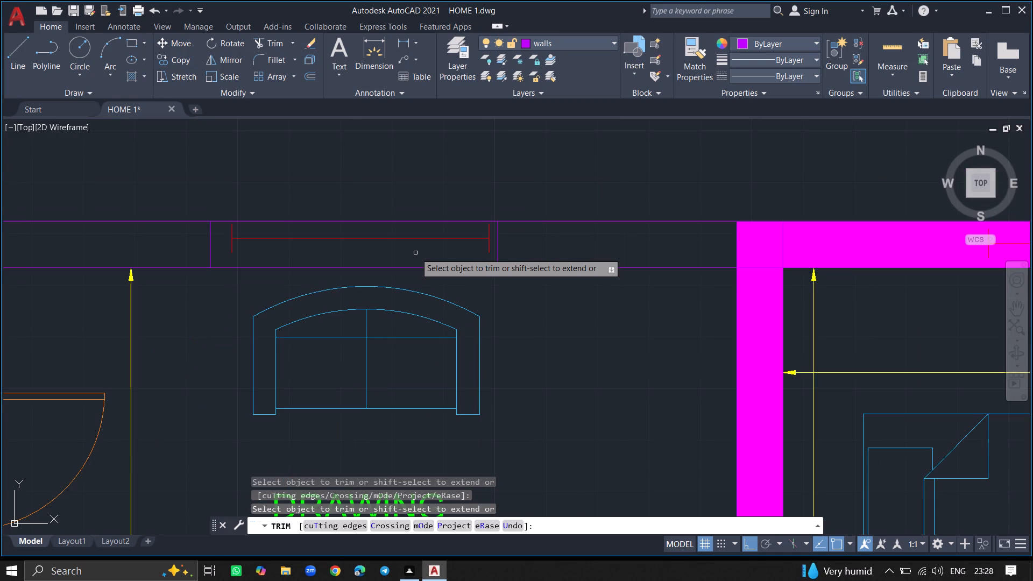
key("Return")
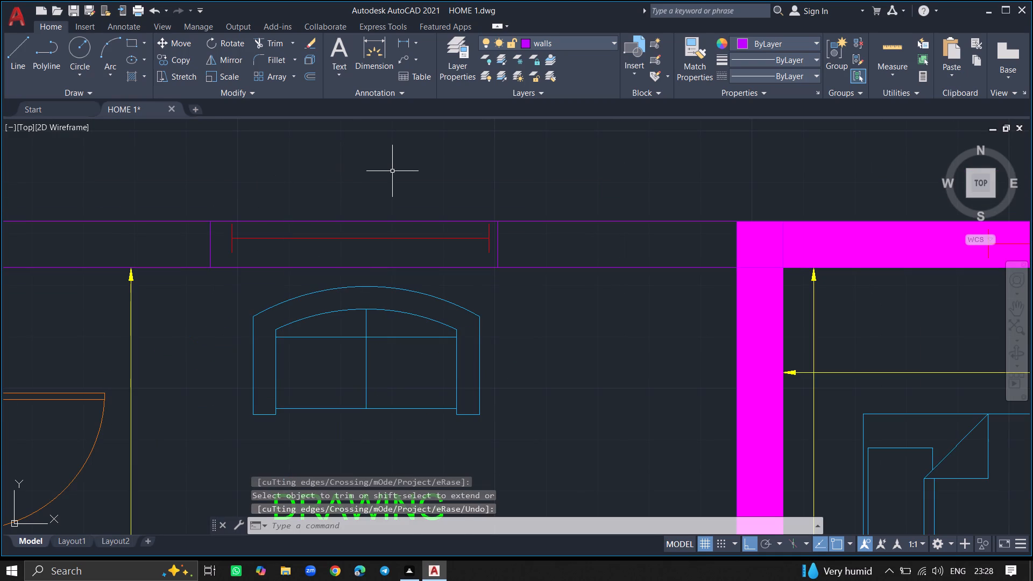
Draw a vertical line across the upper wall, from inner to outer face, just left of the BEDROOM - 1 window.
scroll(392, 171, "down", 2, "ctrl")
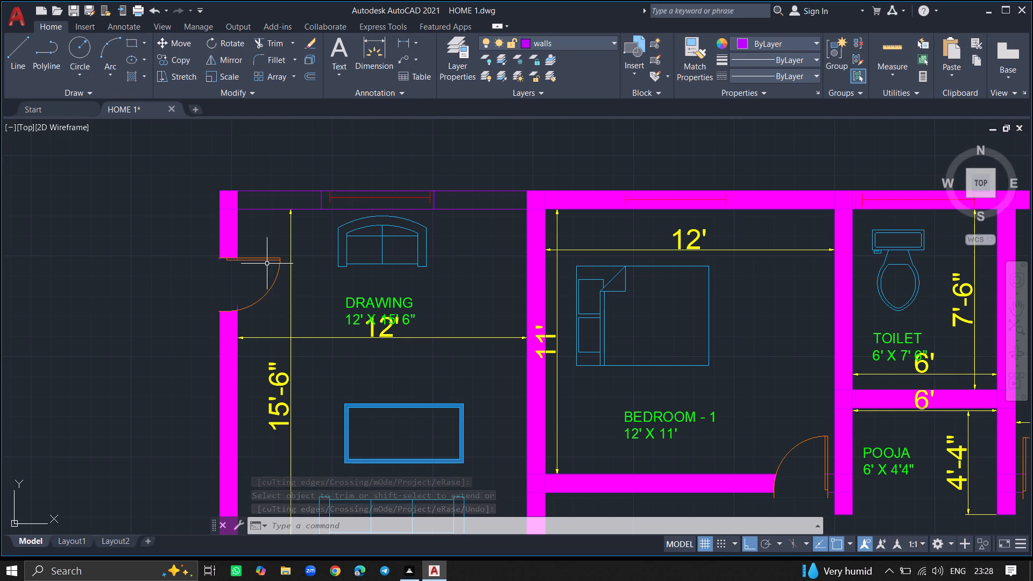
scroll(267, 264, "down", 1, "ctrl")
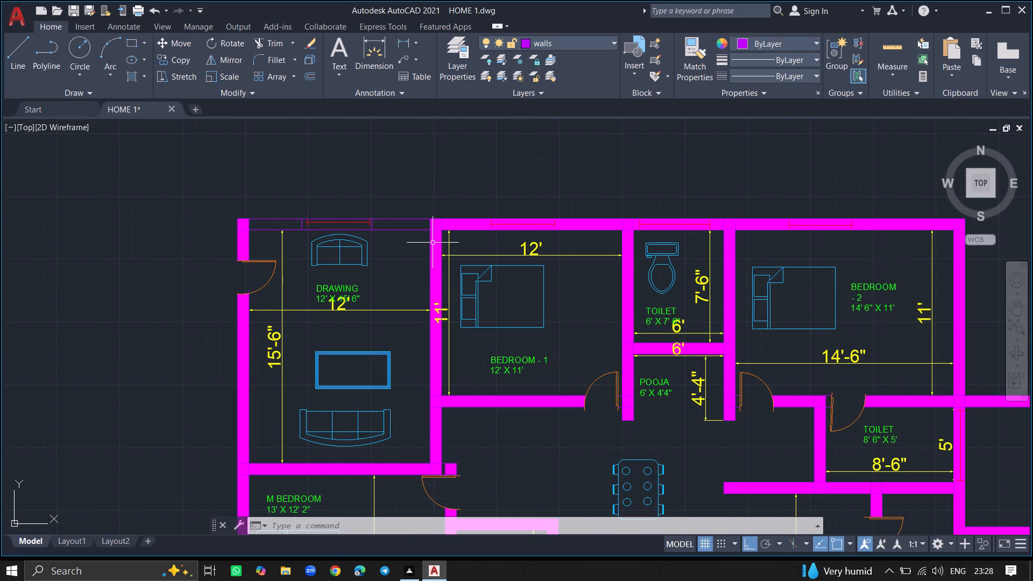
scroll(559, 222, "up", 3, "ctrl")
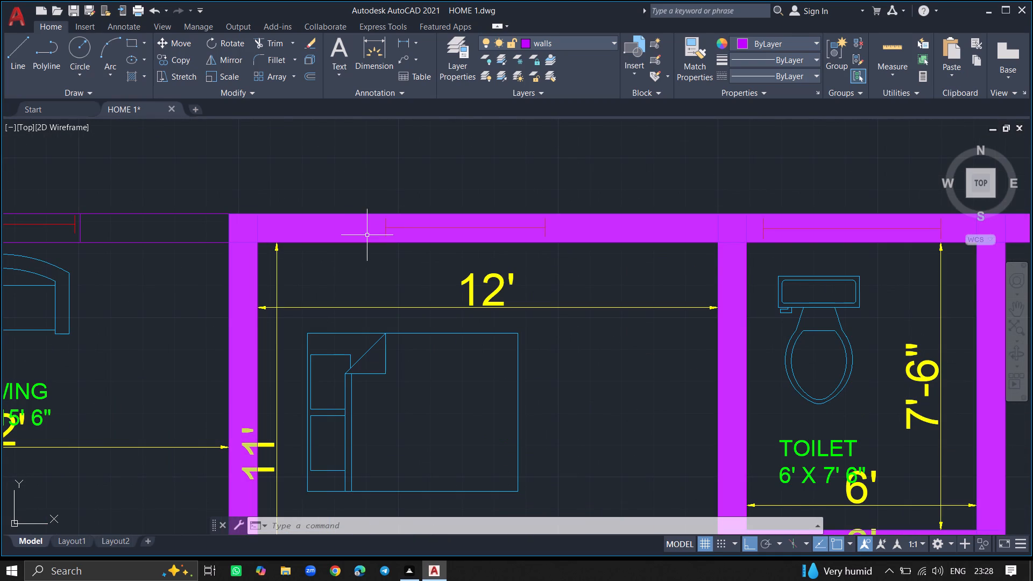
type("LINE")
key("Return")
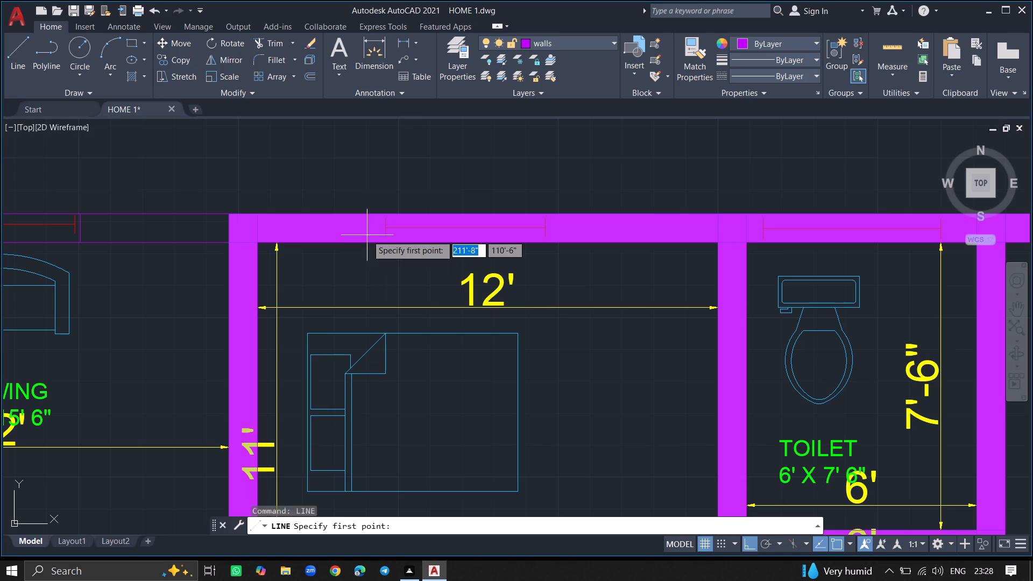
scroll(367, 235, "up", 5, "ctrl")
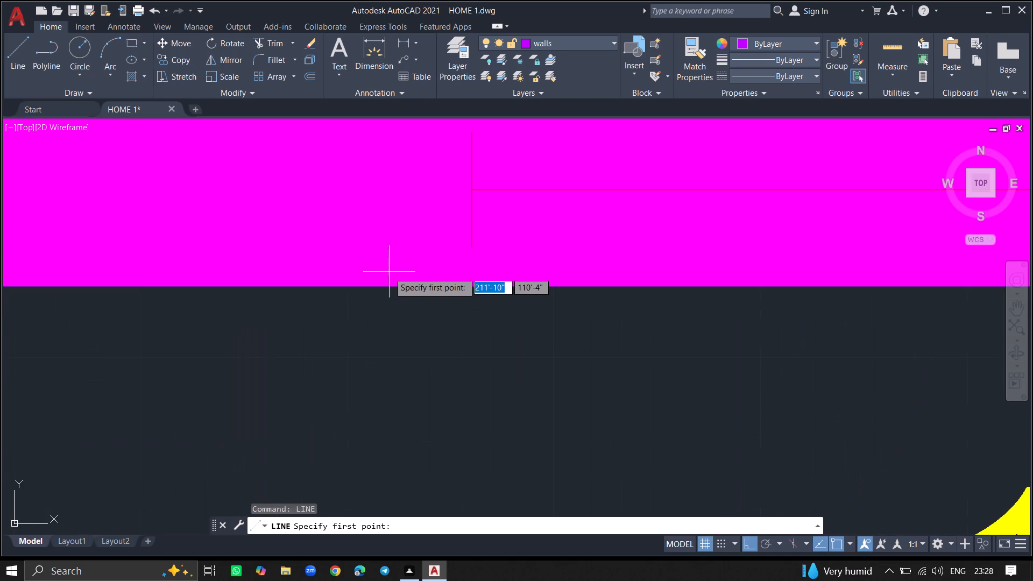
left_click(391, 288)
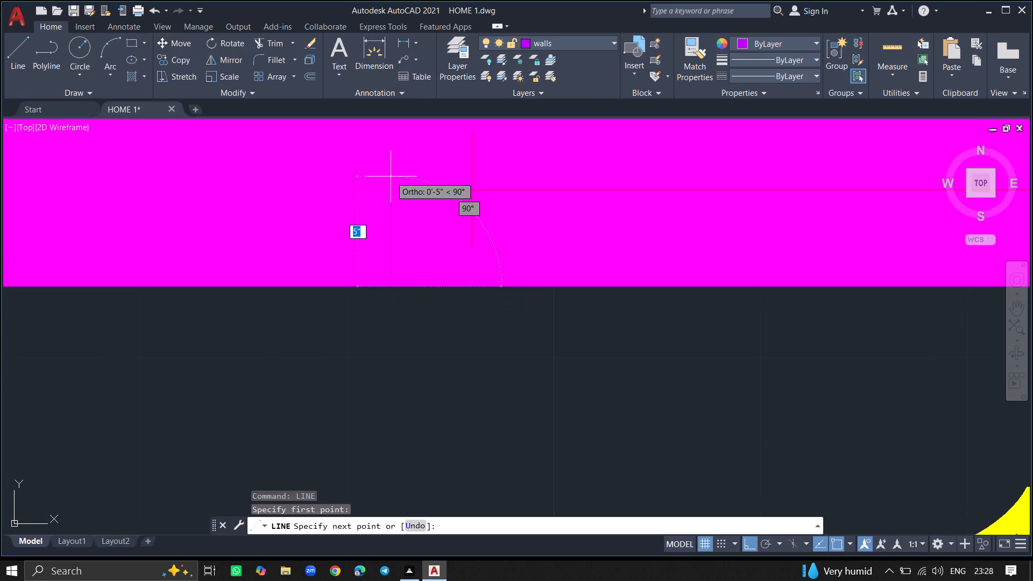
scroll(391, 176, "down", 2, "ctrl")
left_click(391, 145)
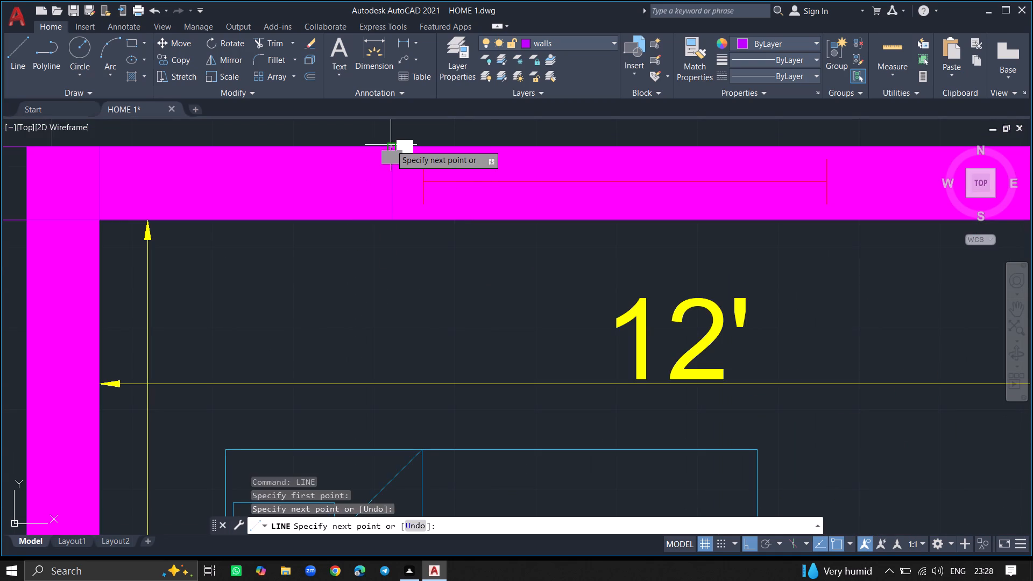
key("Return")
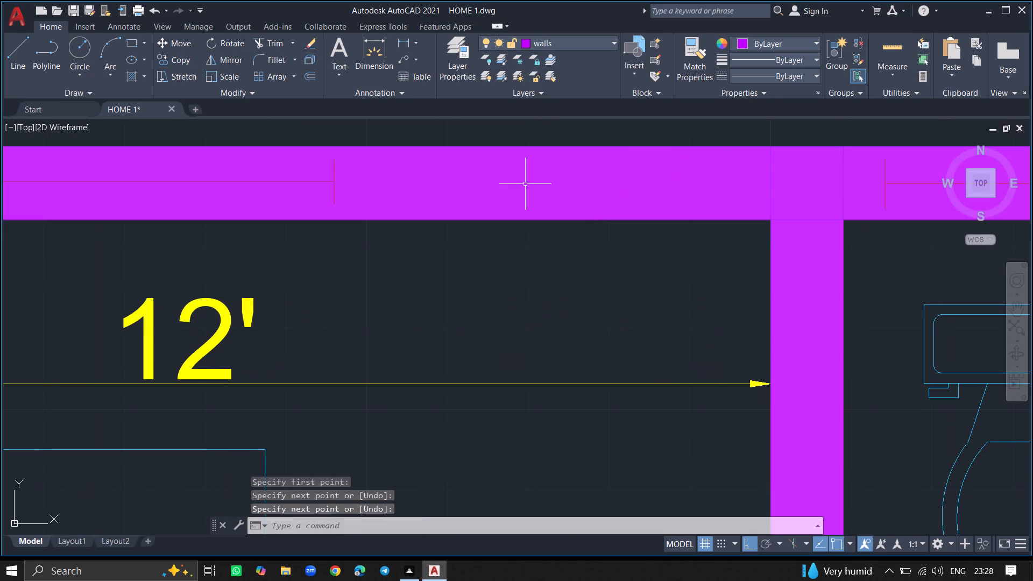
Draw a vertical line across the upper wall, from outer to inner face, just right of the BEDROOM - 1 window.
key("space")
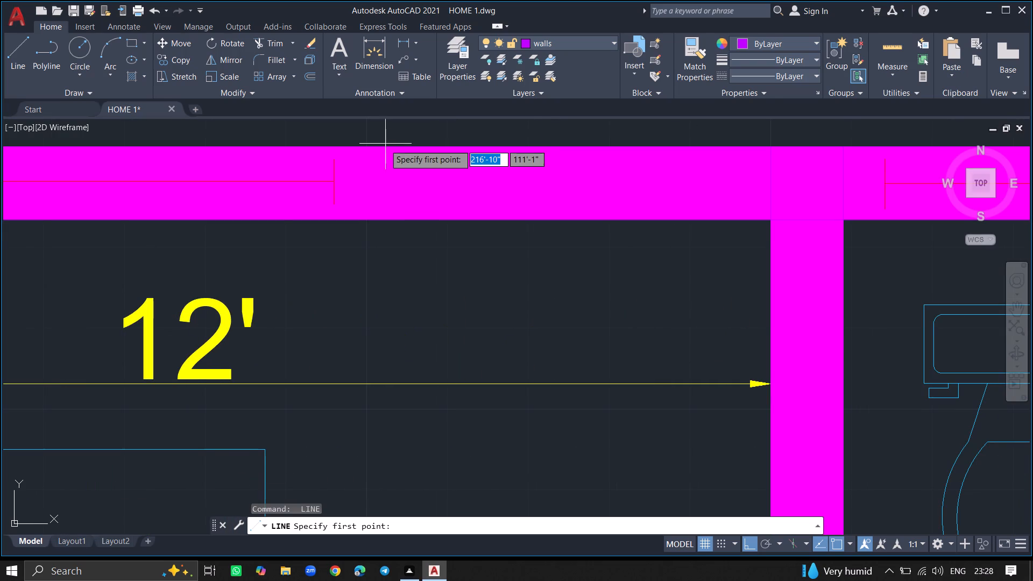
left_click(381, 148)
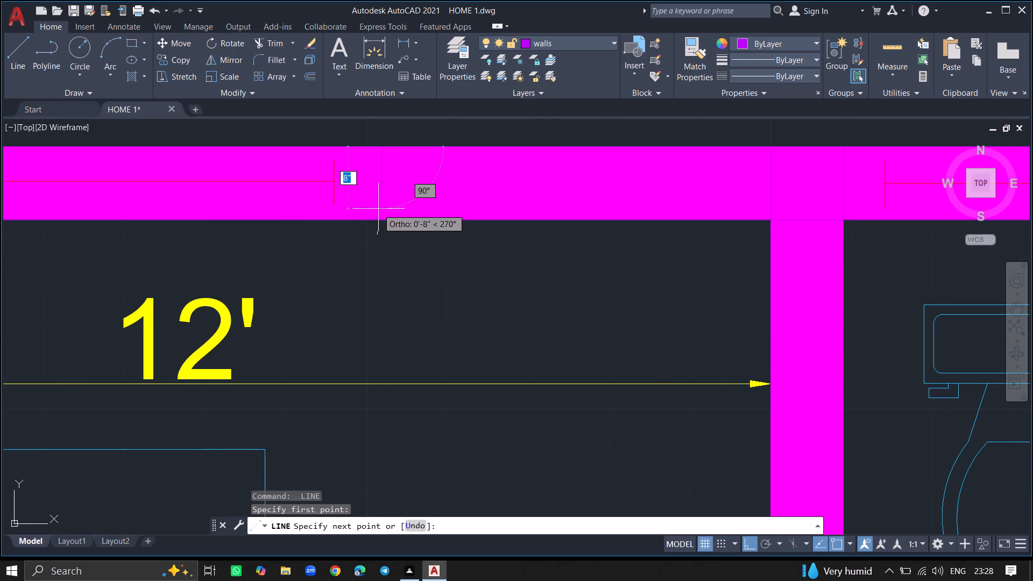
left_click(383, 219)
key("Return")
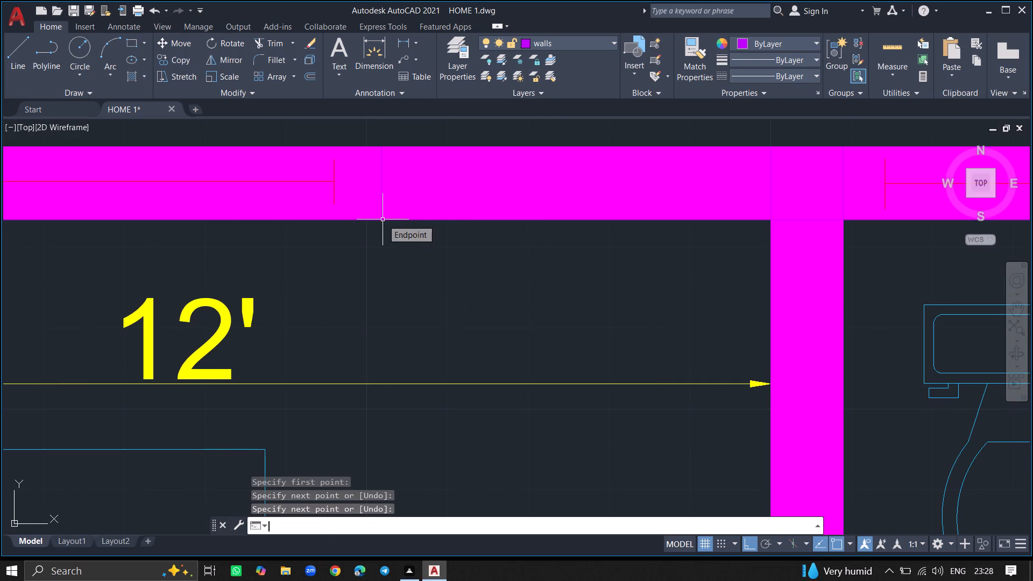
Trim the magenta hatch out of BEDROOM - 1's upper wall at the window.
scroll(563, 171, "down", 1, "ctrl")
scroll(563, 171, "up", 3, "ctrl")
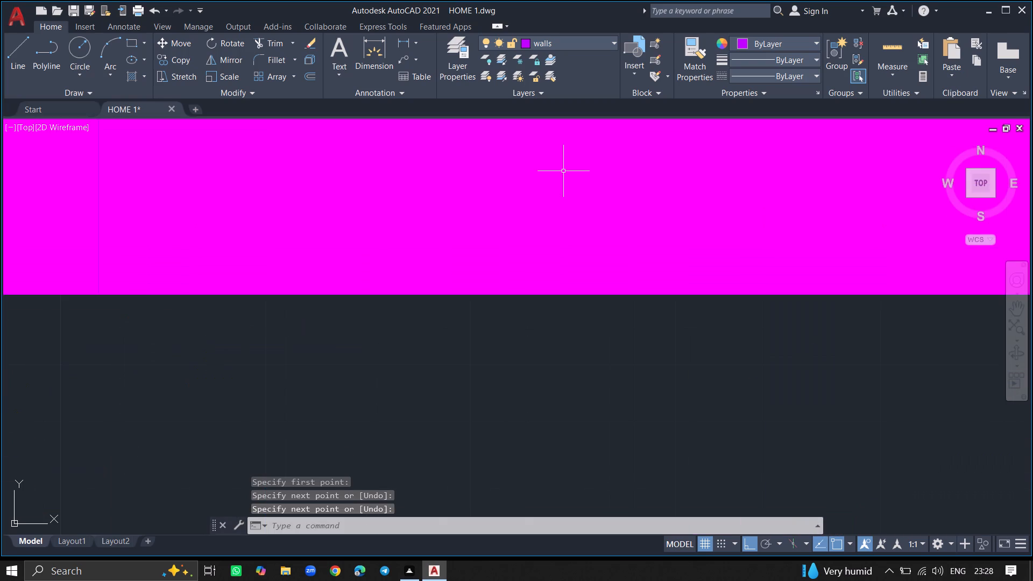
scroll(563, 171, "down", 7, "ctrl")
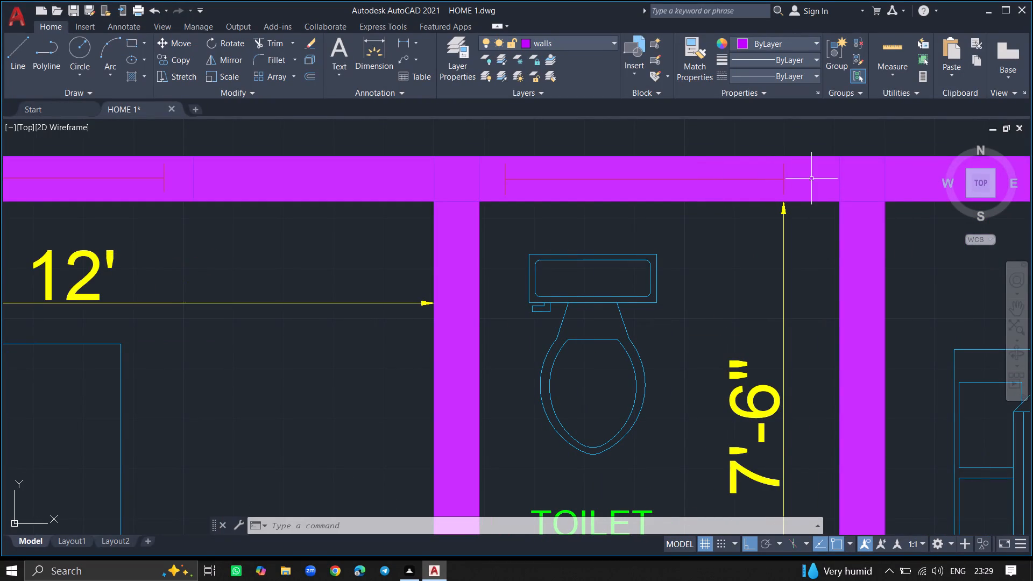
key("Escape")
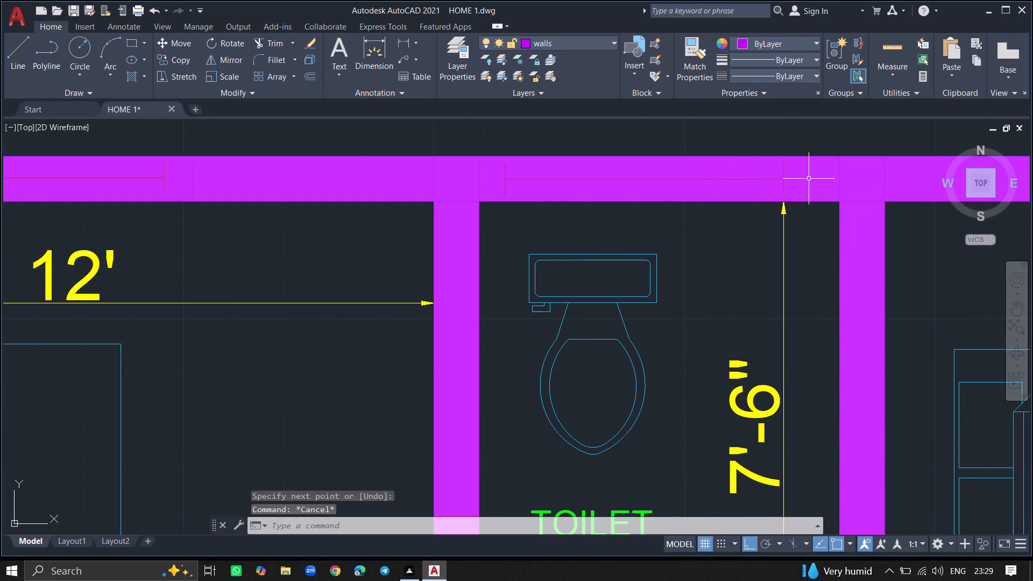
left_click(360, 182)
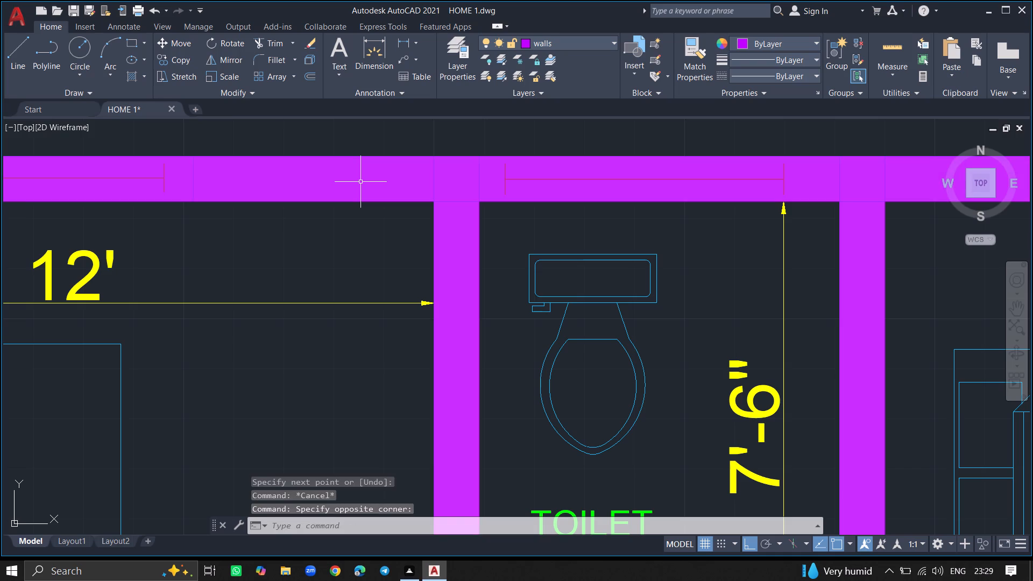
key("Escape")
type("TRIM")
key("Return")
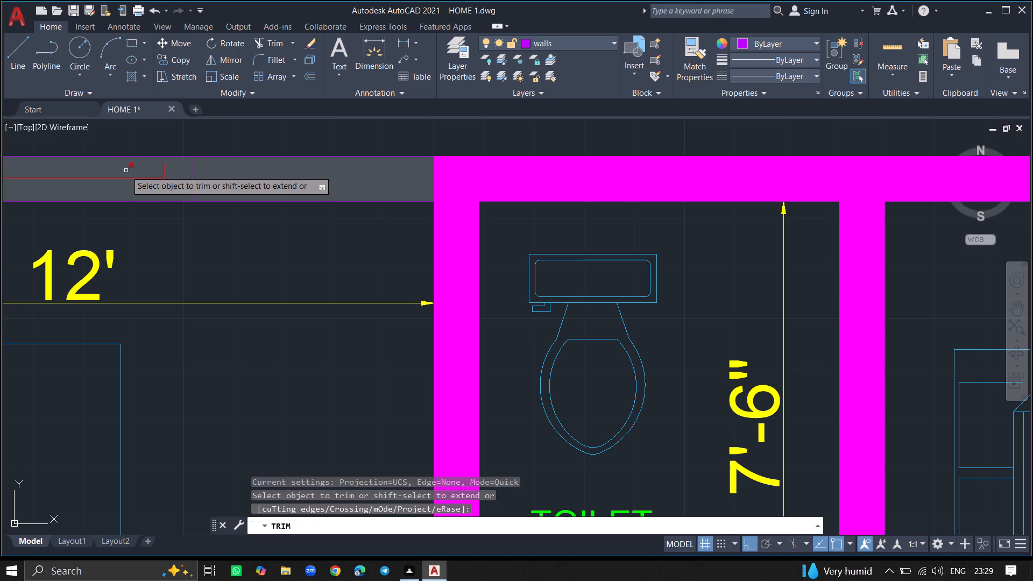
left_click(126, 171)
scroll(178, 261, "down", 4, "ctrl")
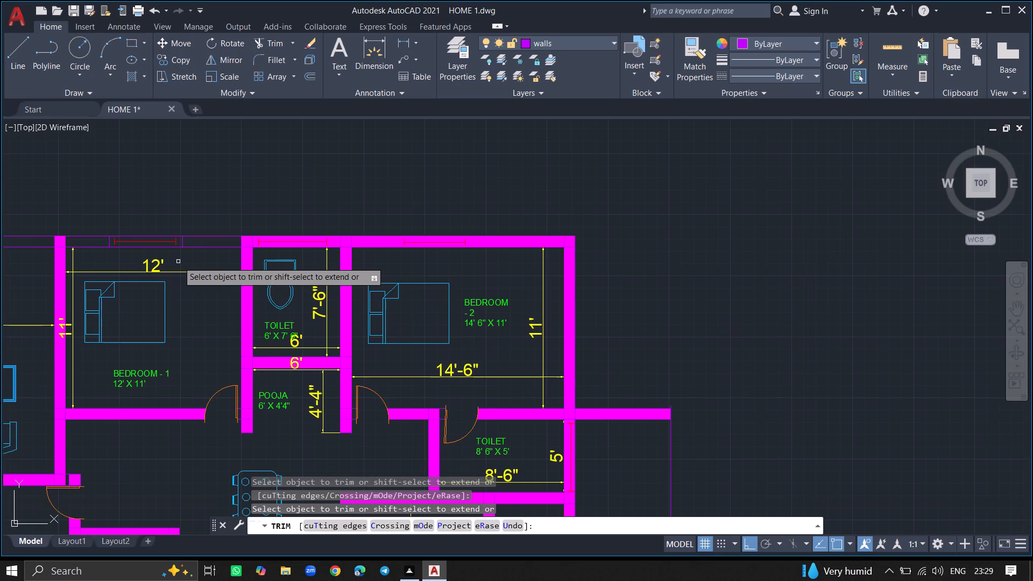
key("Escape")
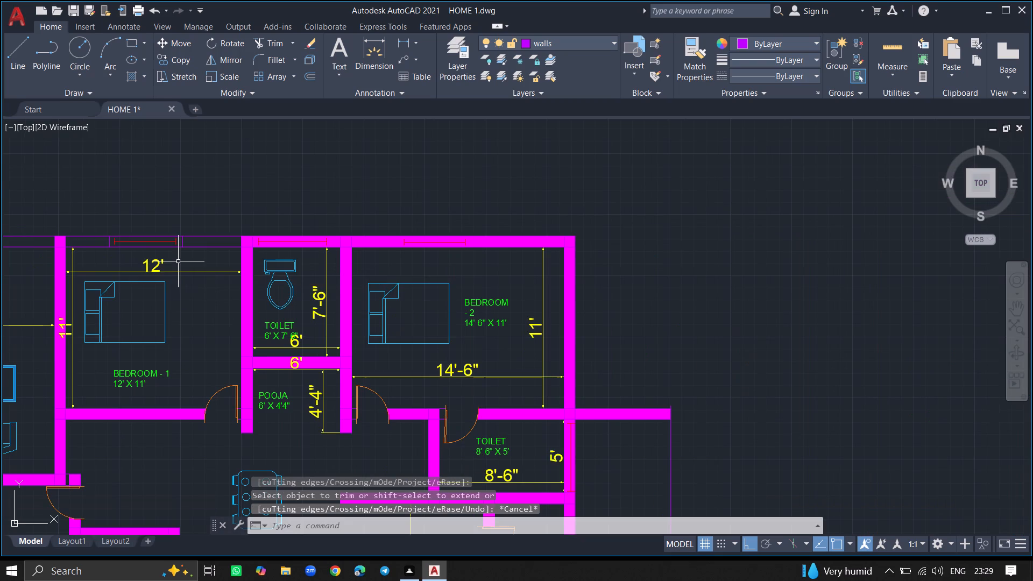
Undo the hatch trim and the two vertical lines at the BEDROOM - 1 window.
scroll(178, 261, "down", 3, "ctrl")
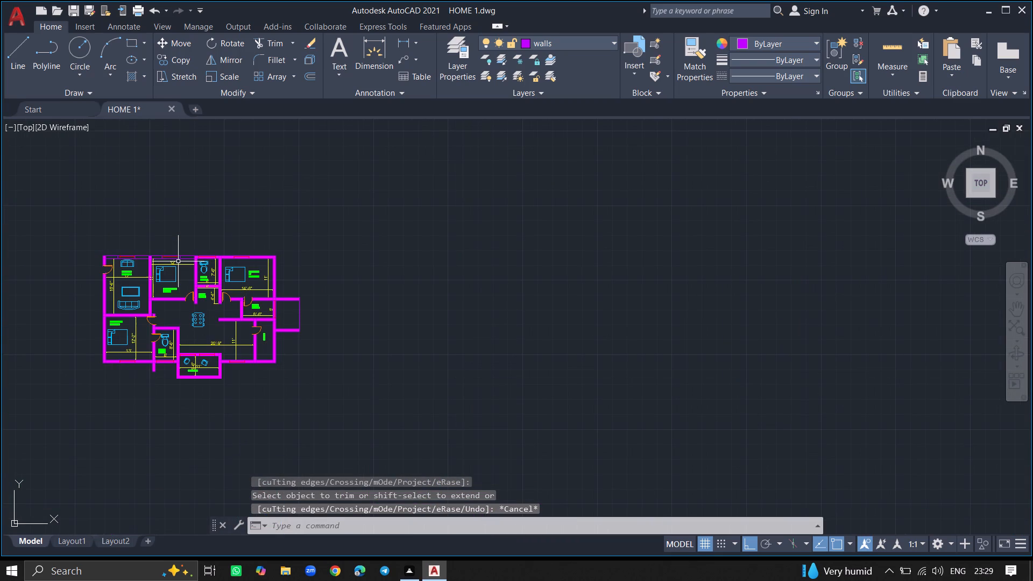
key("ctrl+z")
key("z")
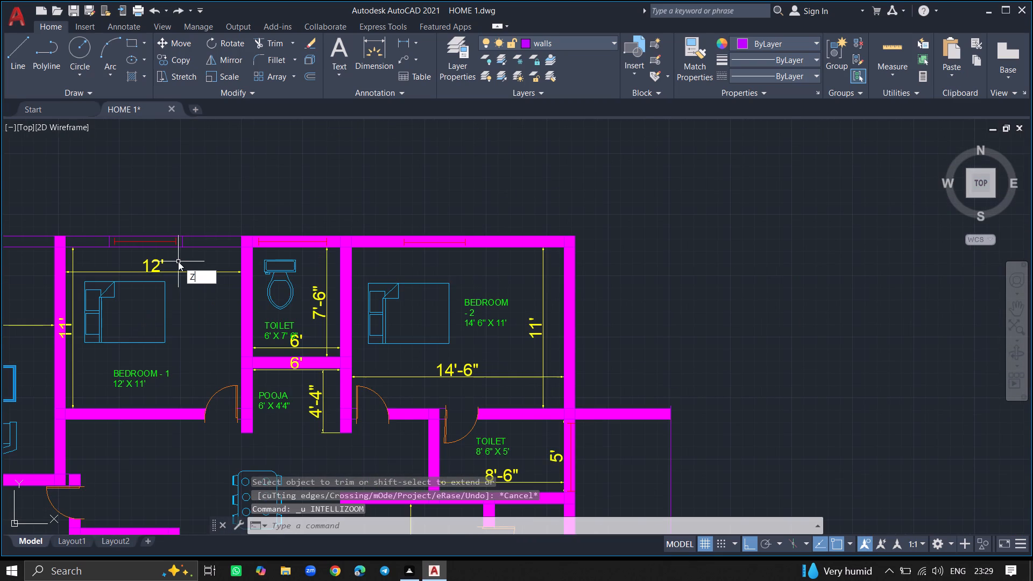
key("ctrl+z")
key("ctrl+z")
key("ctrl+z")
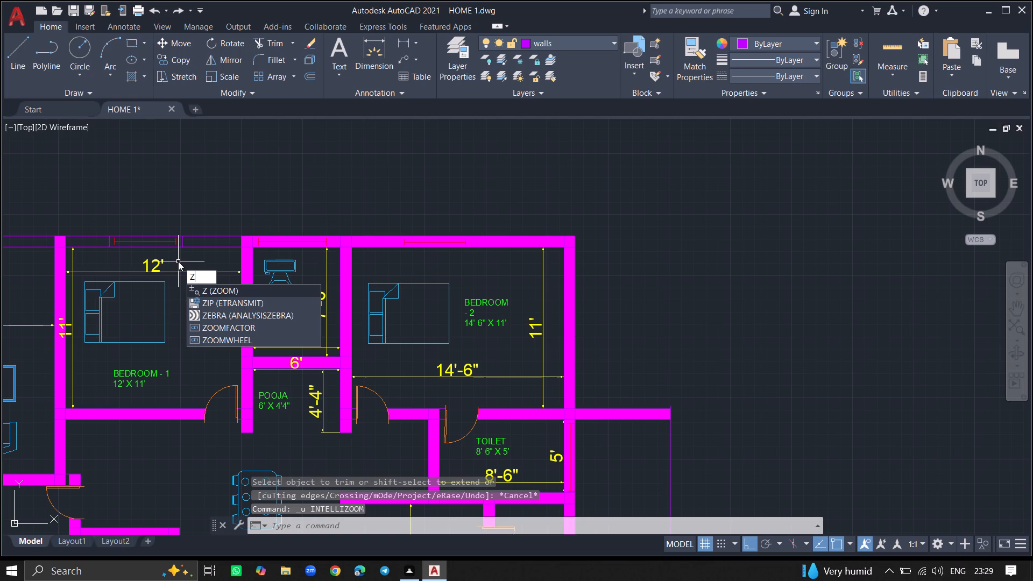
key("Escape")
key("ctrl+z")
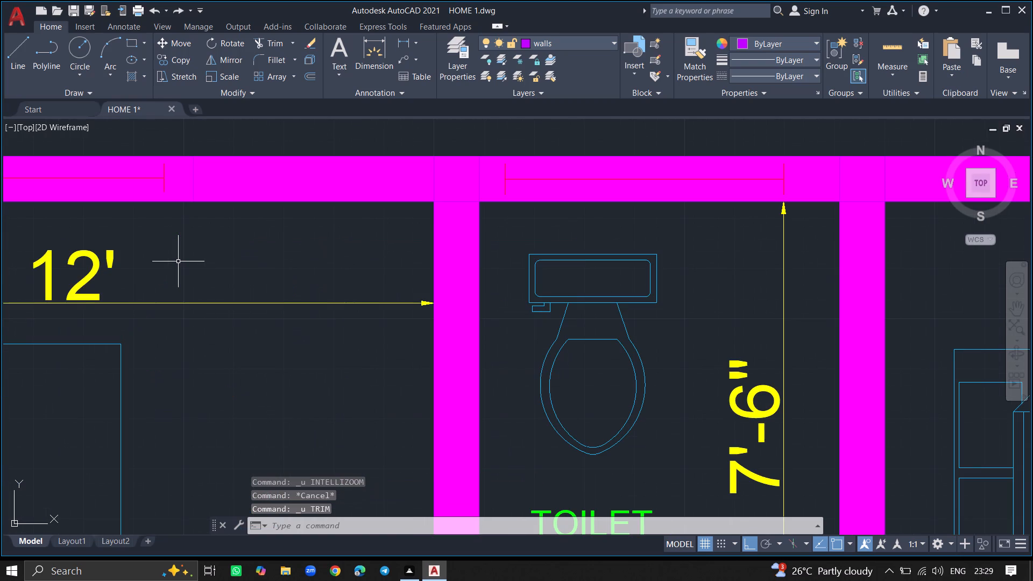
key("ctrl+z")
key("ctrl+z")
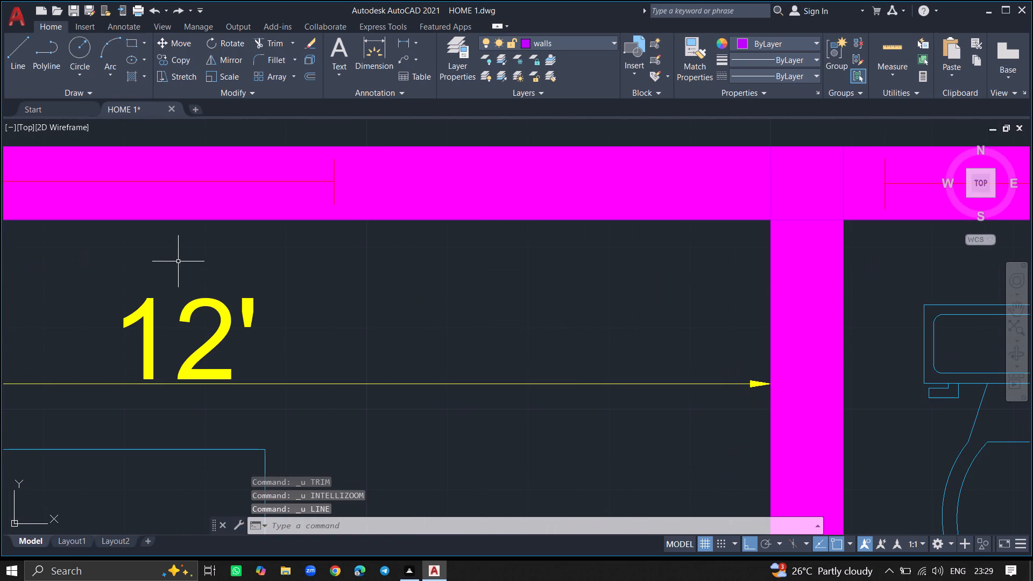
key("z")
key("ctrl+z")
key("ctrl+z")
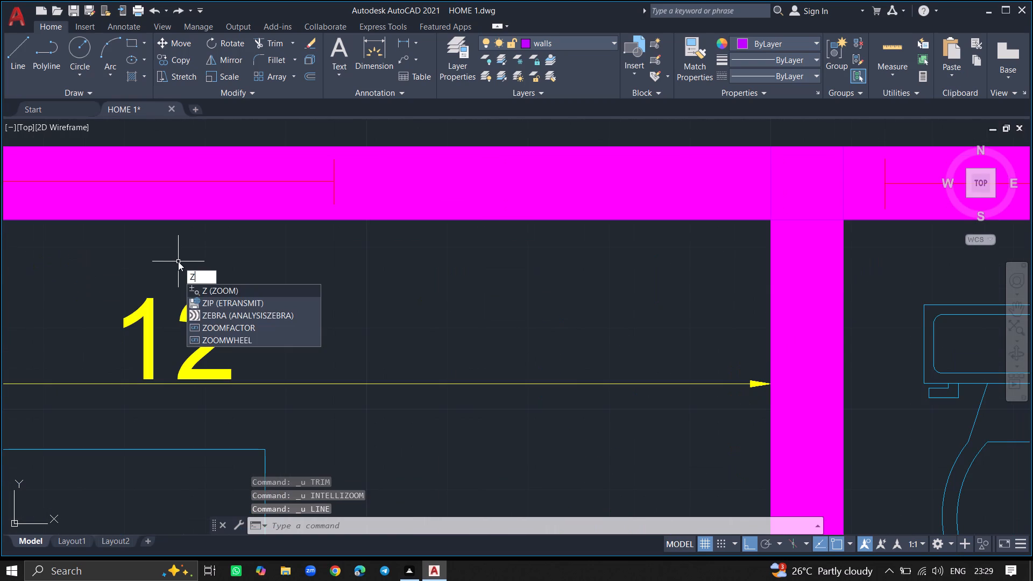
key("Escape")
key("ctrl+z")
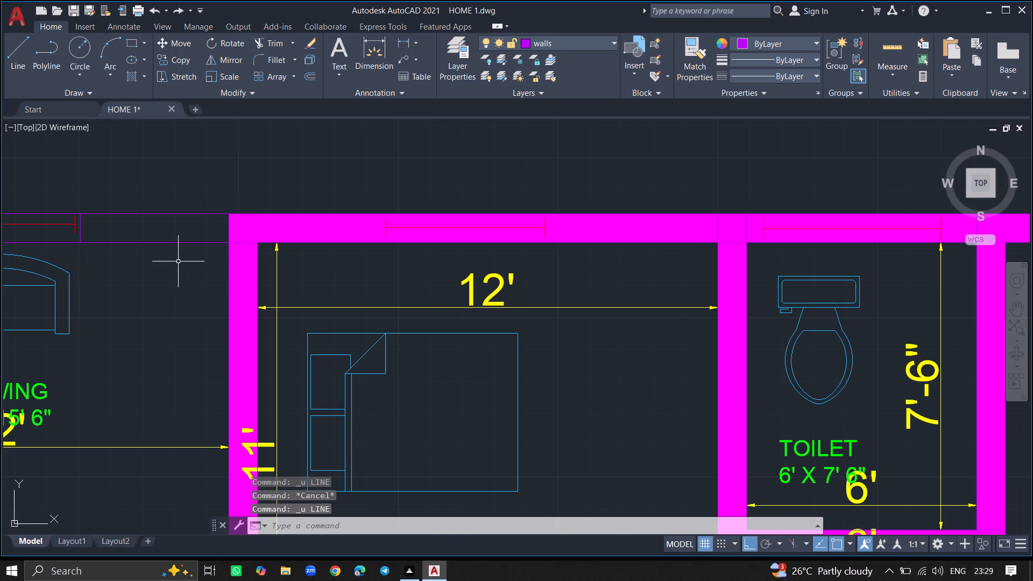
Undo the hatch trim and vertical lines at the DRAWING room window, plus the preceding change of current layer.
key("ctrl+z")
key("ctrl+z")
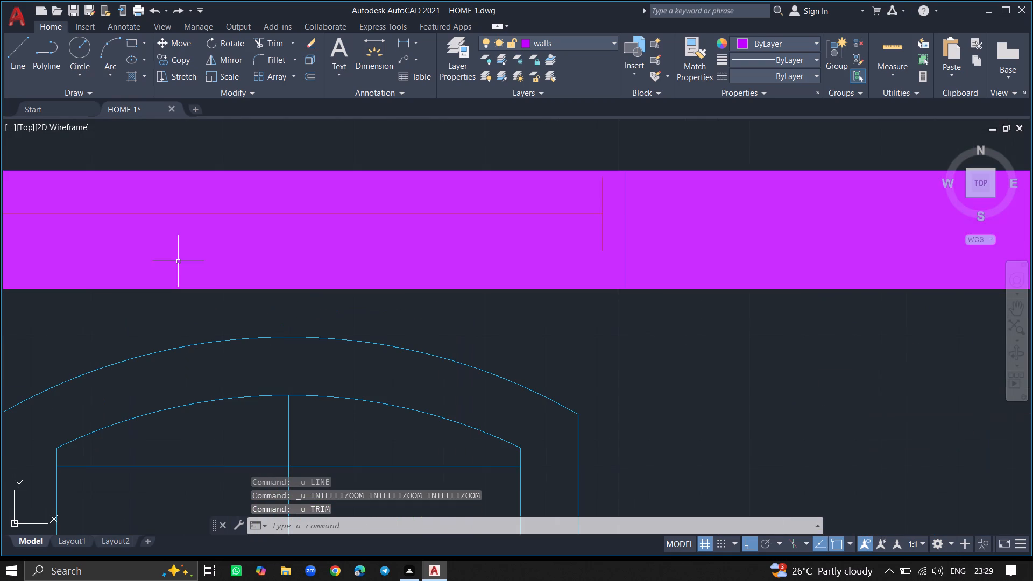
key("ctrl+z")
key("ctrl+z")
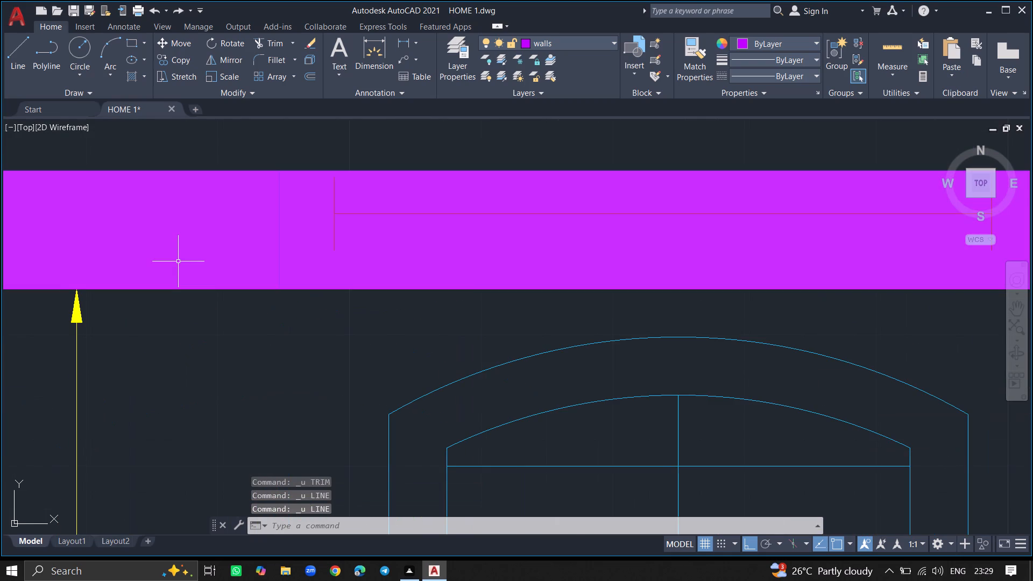
key("ctrl+z")
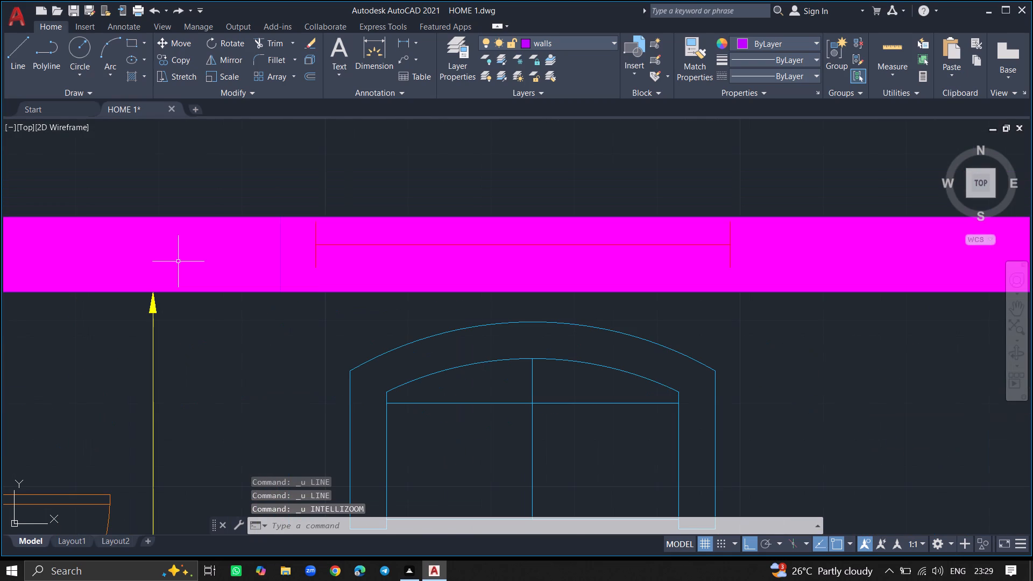
key("ctrl+z")
key("Escape")
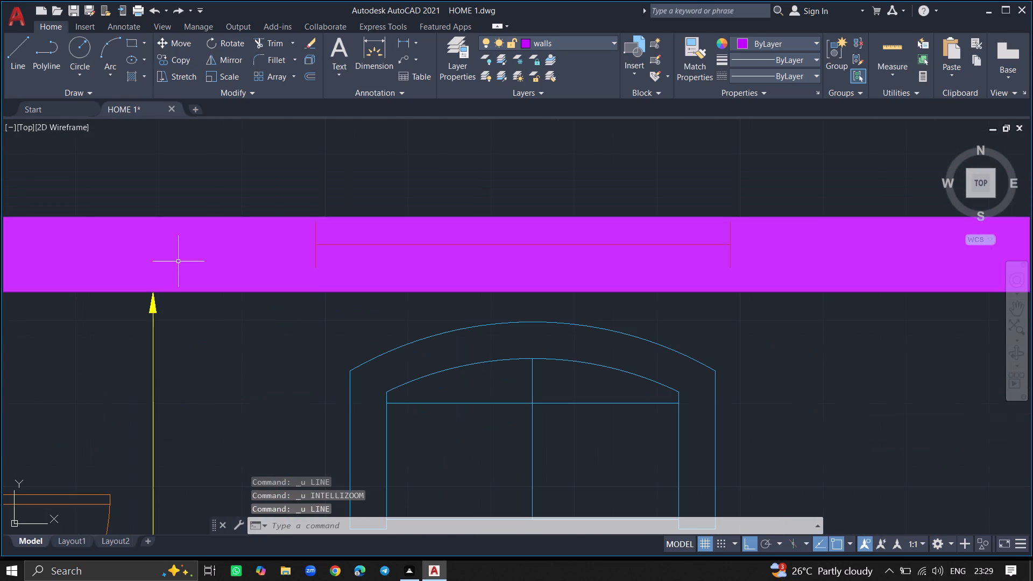
key("ctrl+z")
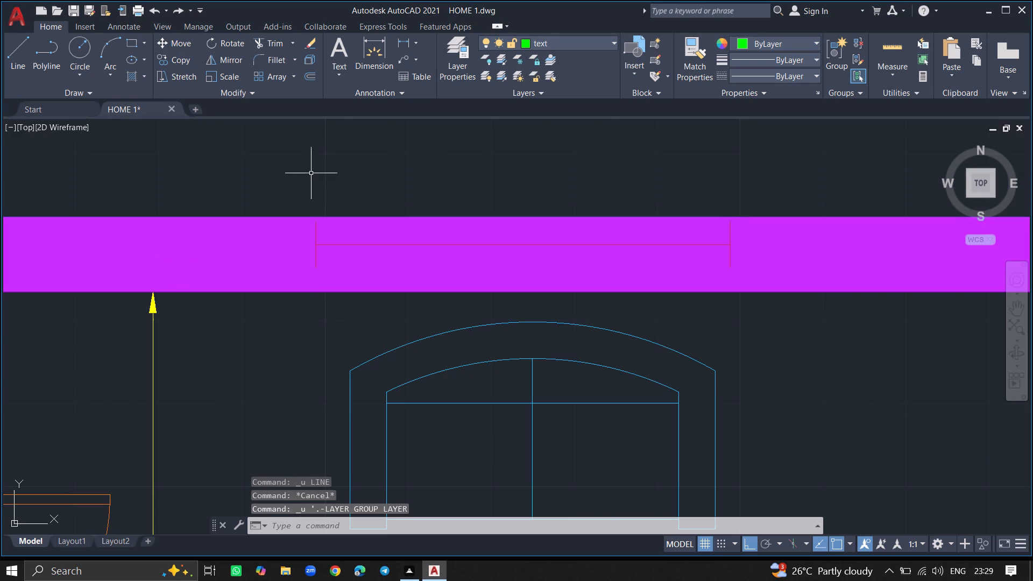
Make the furniture layer current in the Layer Properties Manager.
left_click(312, 172)
left_click(312, 172)
scroll(312, 172, "down", 5, "ctrl")
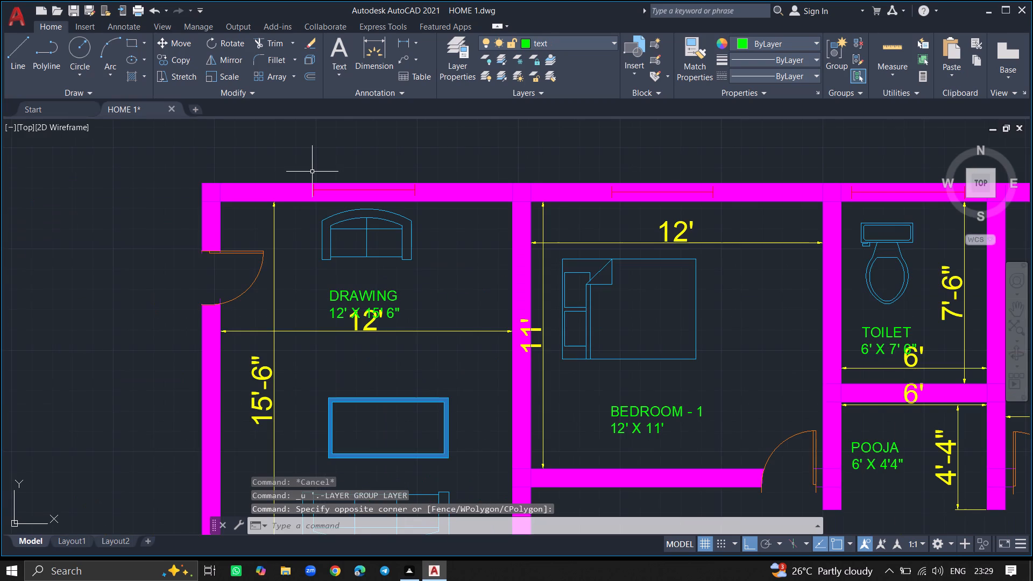
scroll(320, 284, "down", 5, "ctrl")
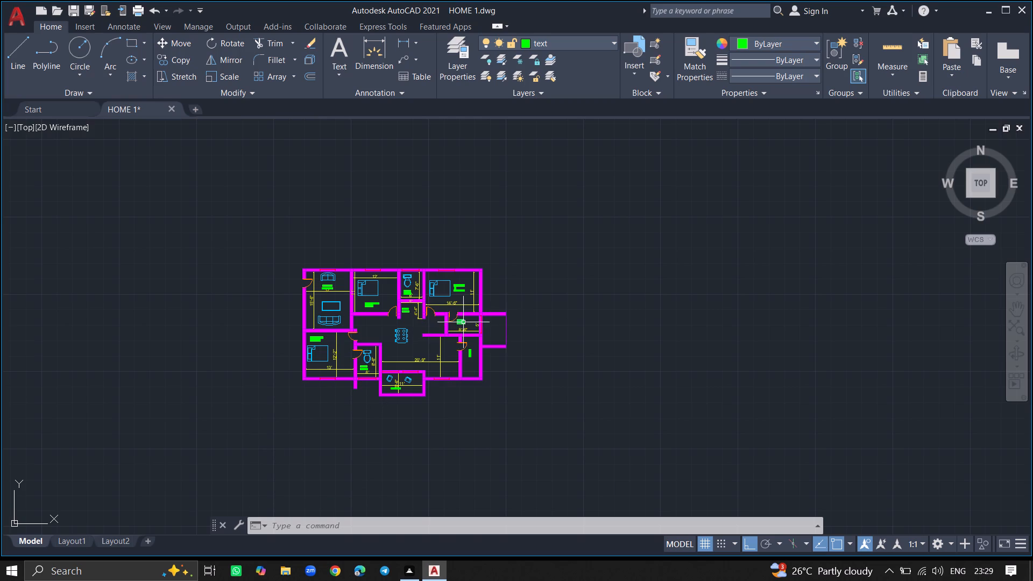
double_click(458, 74)
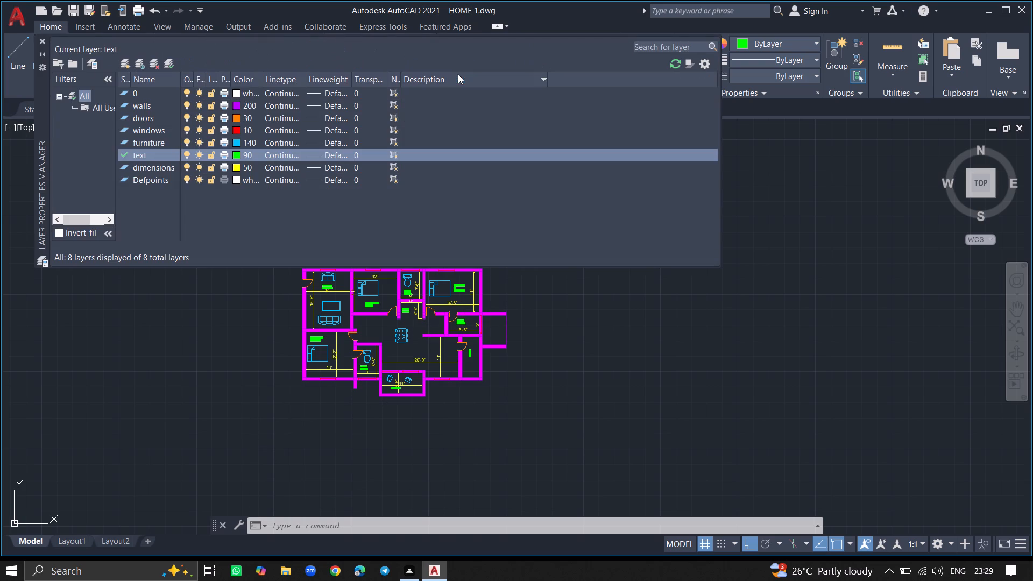
double_click(150, 138)
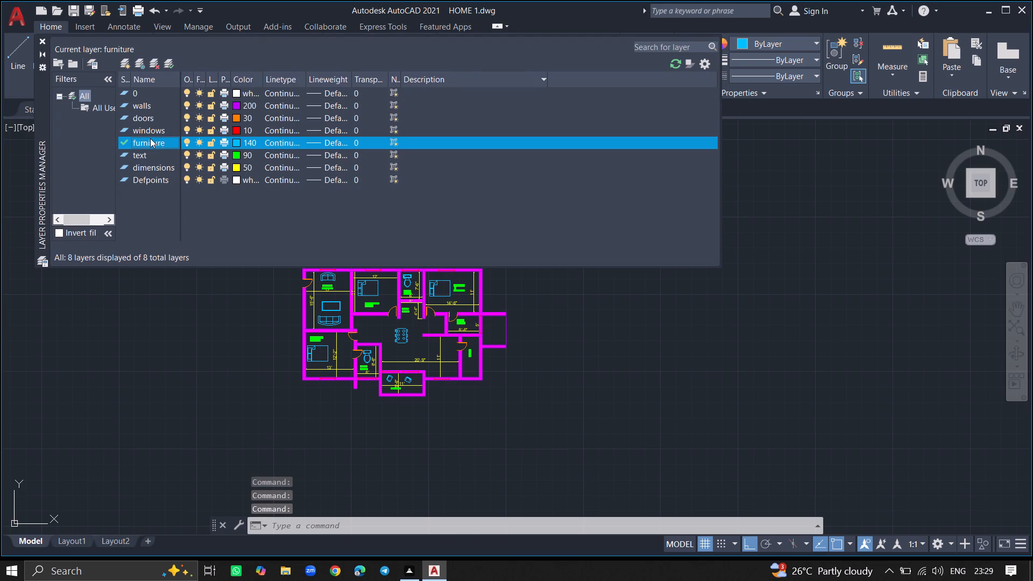
key("Escape")
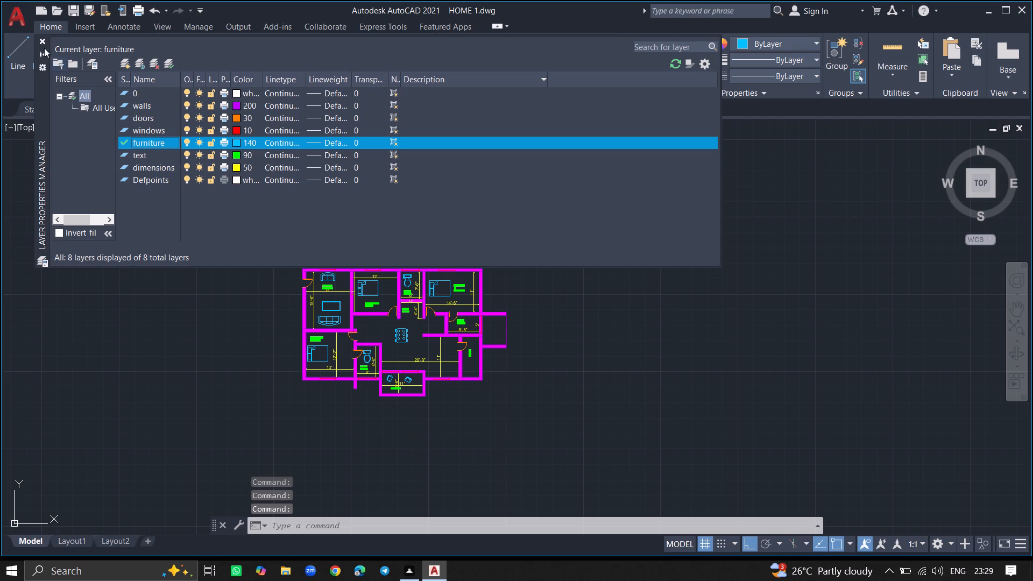
Copy the toilet fixture from the 6' X 8'6" TOILET beside M BEDROOM into the empty 8'6" X 5' TOILET.
left_click(40, 41)
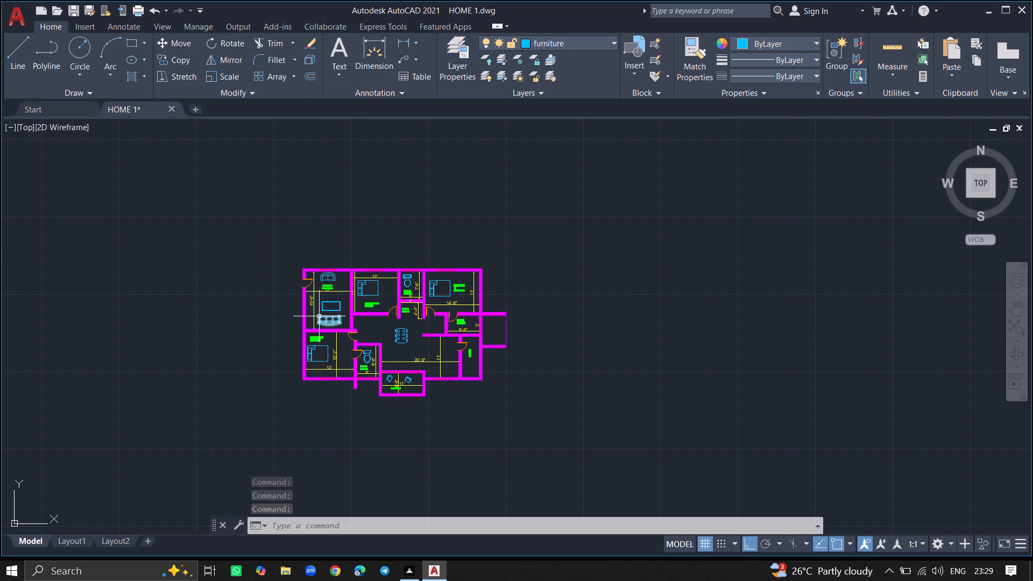
scroll(319, 316, "up", 5, "ctrl")
scroll(319, 316, "down", 5, "ctrl")
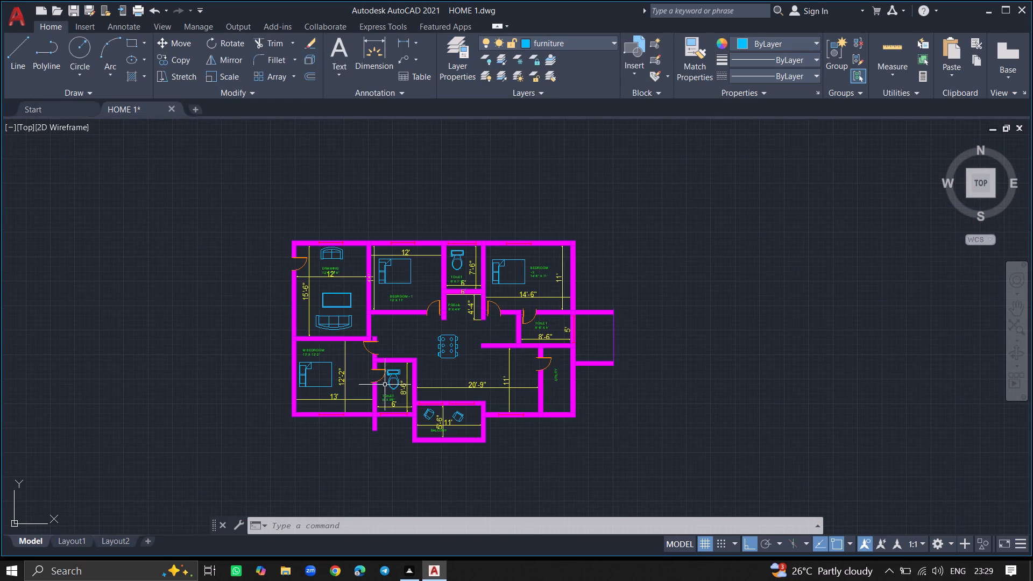
left_click(391, 384)
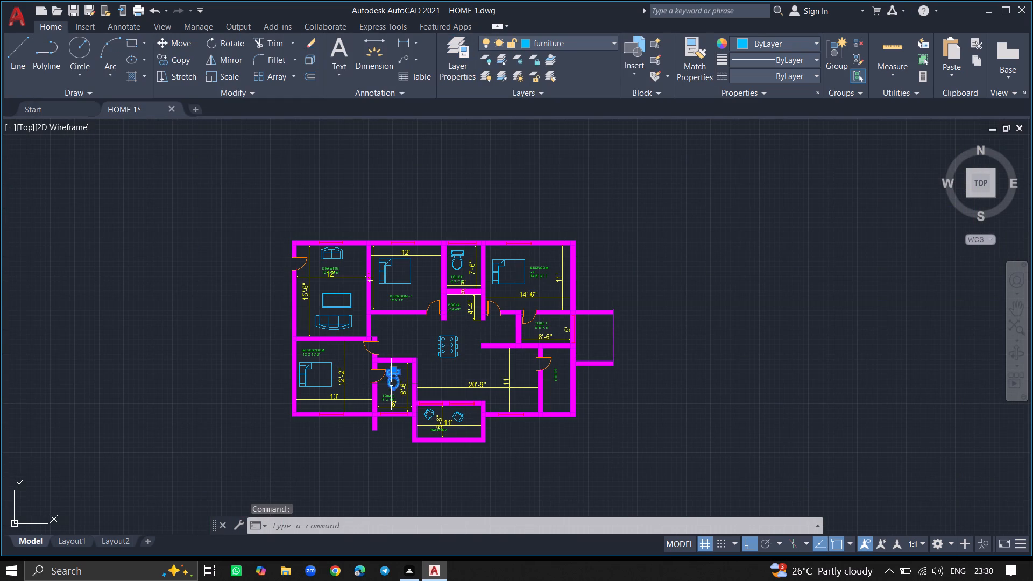
type("COPY")
key("Return")
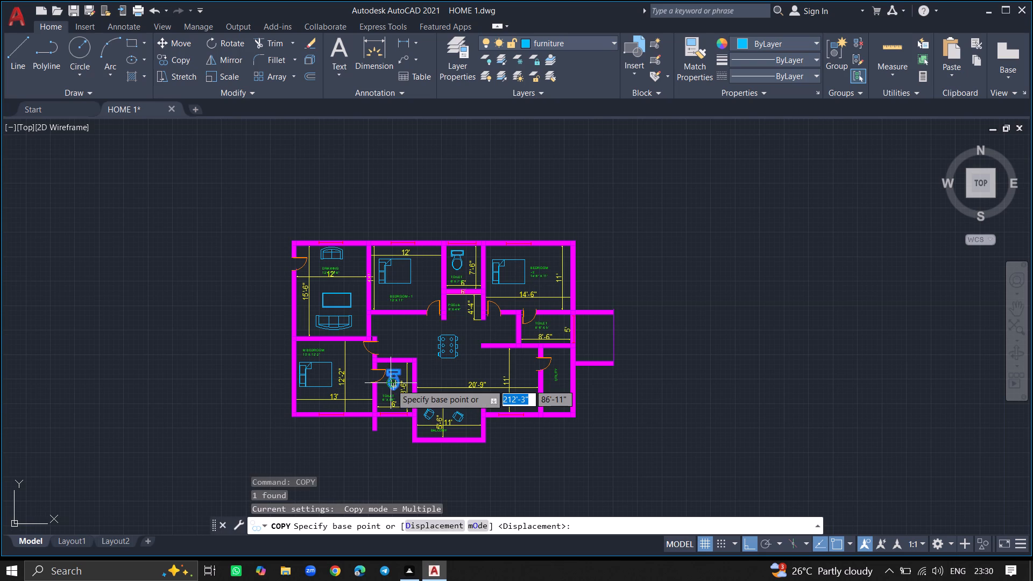
left_click(391, 384)
scroll(543, 333, "up", 4, "ctrl")
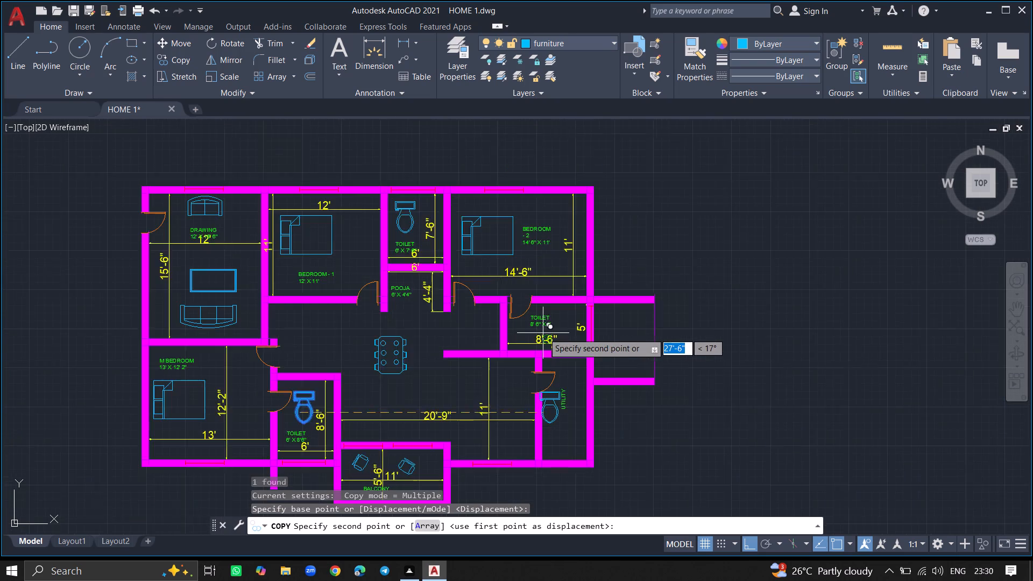
key("F8")
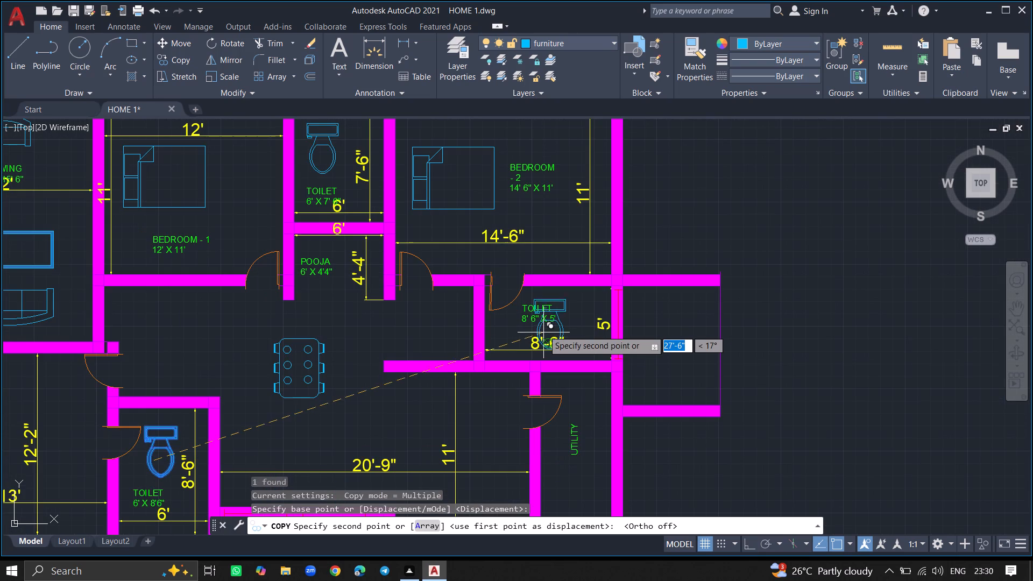
scroll(548, 319, "up", 5, "ctrl")
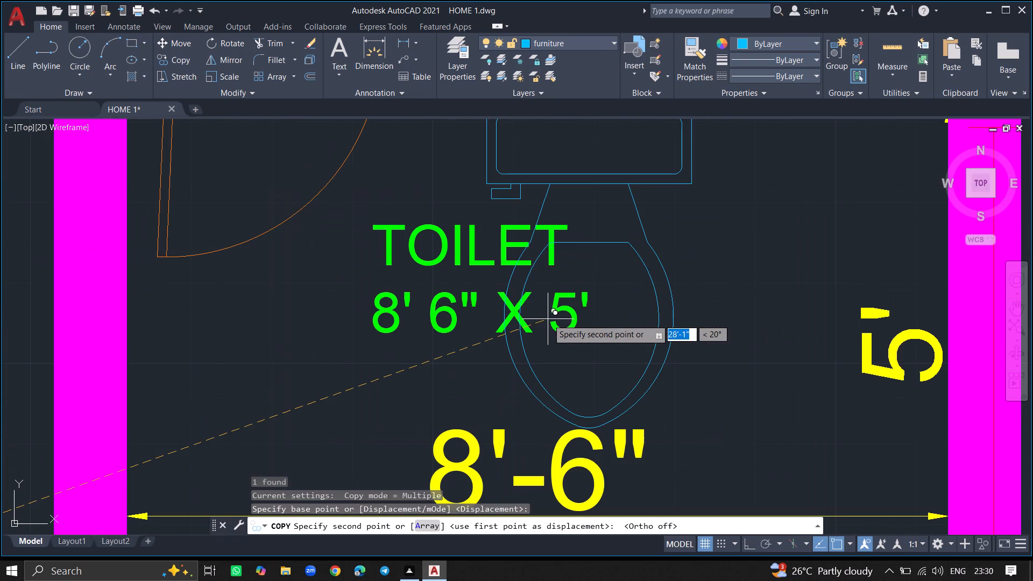
left_click(684, 360)
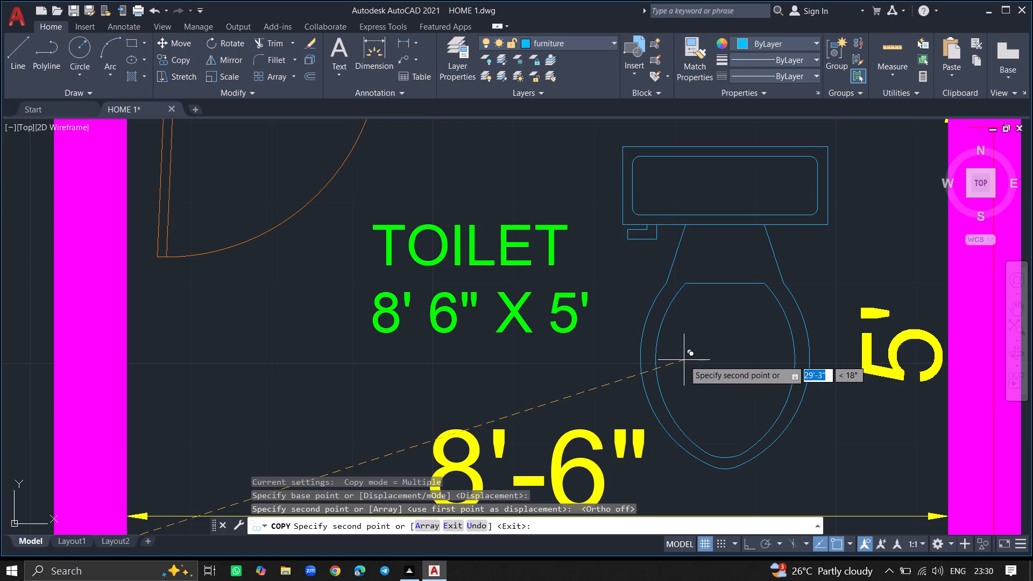
key("Escape")
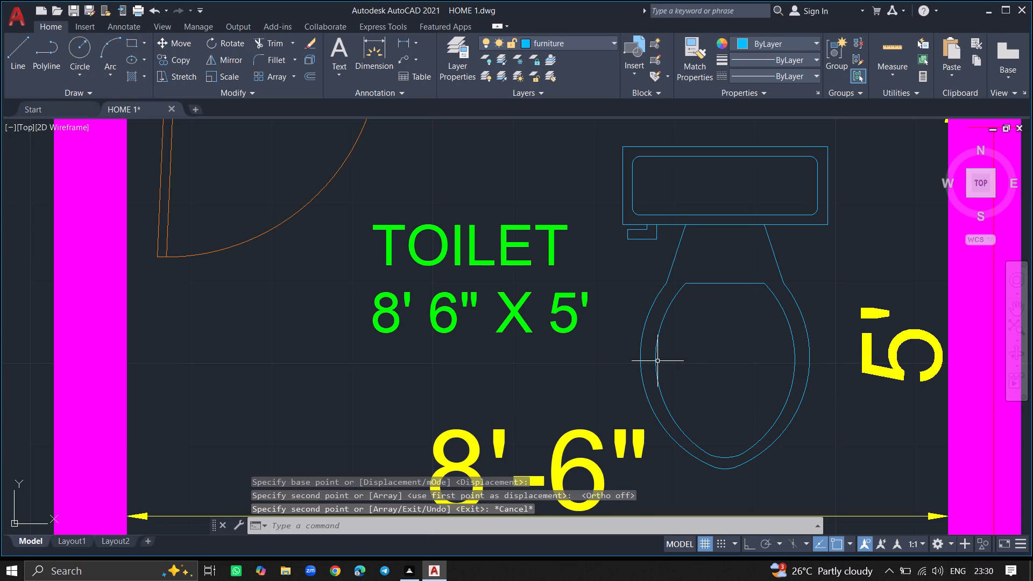
Rotate the copied toilet fixture 180° about the midpoint of its tank's back edge.
left_click(656, 361)
type("ROT")
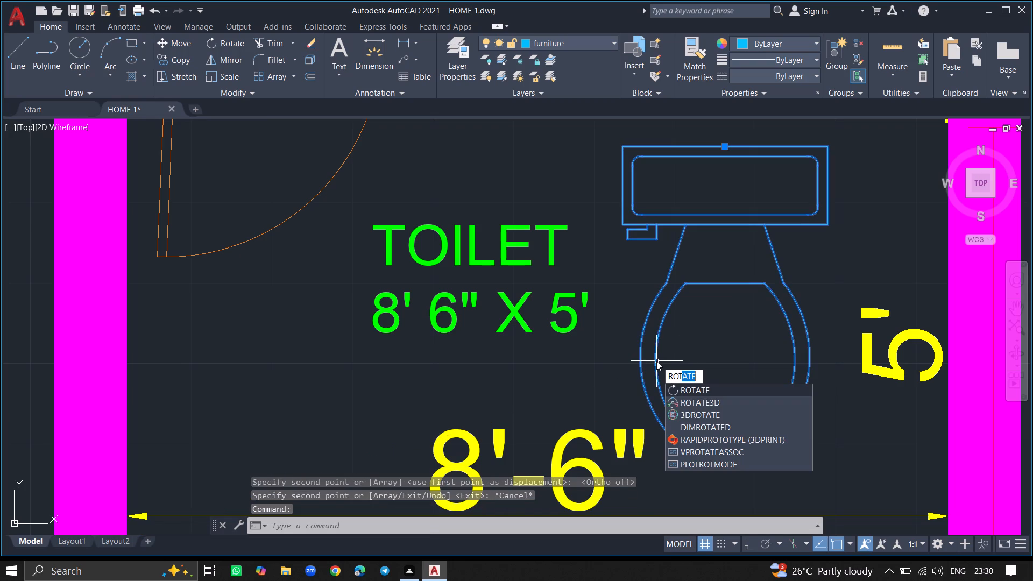
left_click(691, 391)
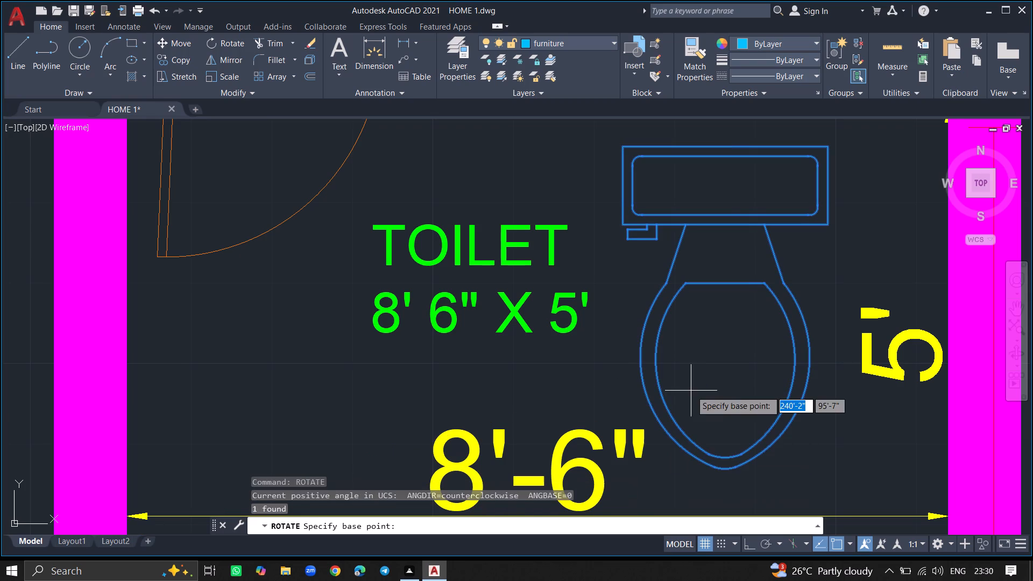
left_click(728, 151)
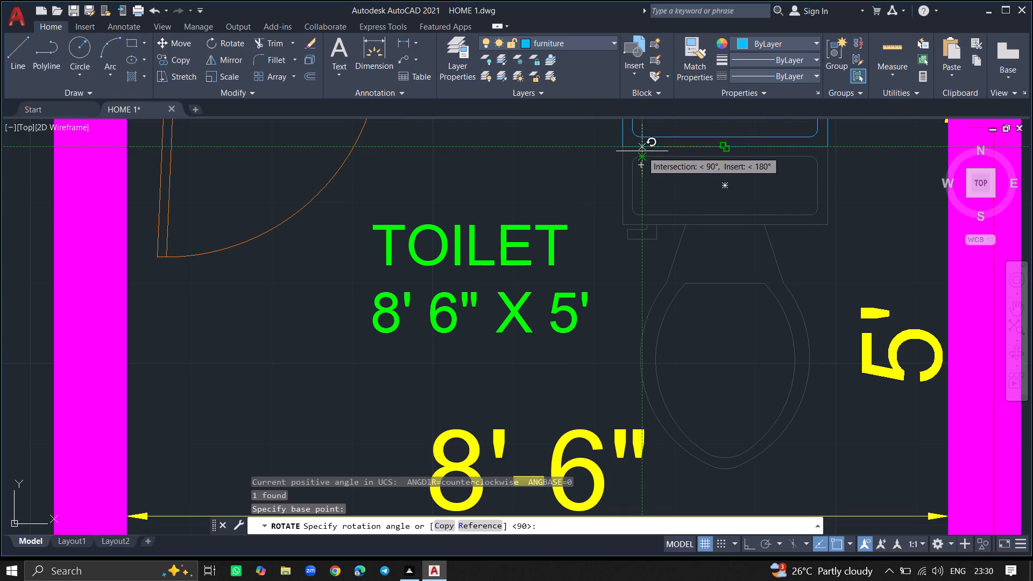
key("F8")
left_click(642, 151)
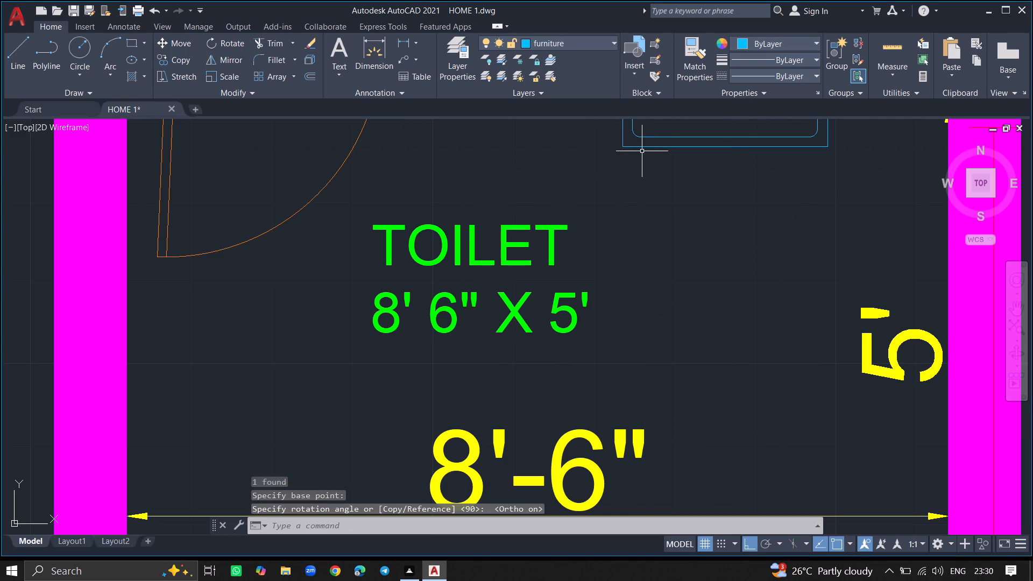
Move the rotated toilet fixture straight down about 4'-2" so its tank sits near the 8'6" X 5' TOILET's lower wall.
scroll(642, 151, "down", 7, "ctrl")
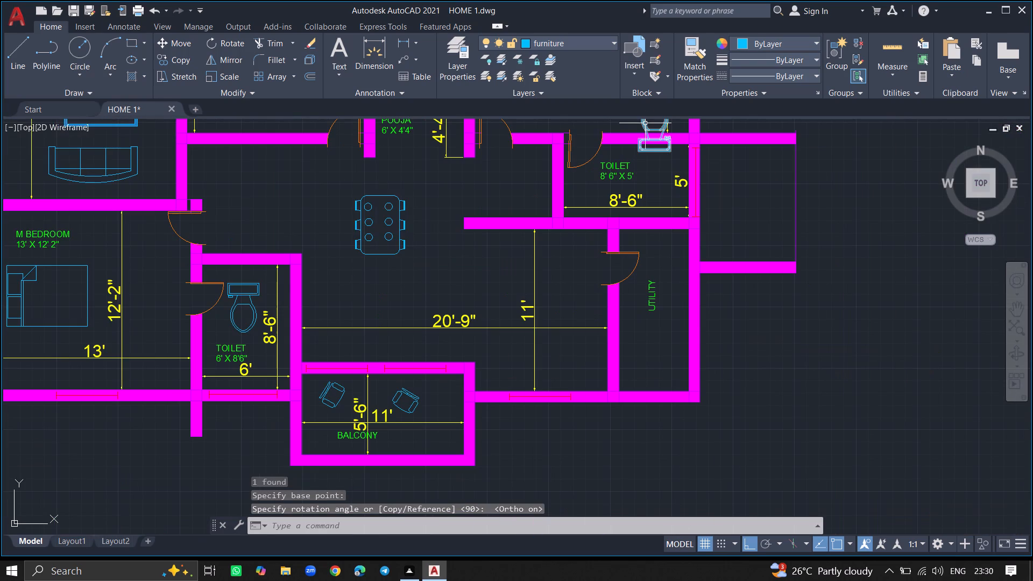
left_click(645, 124)
type("MOVE")
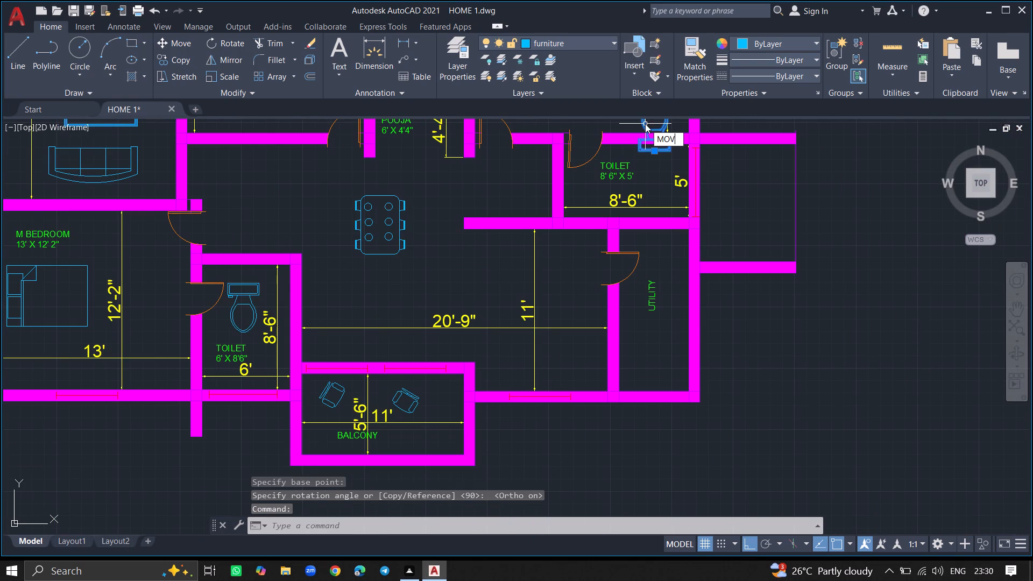
key("Return")
left_click(645, 124)
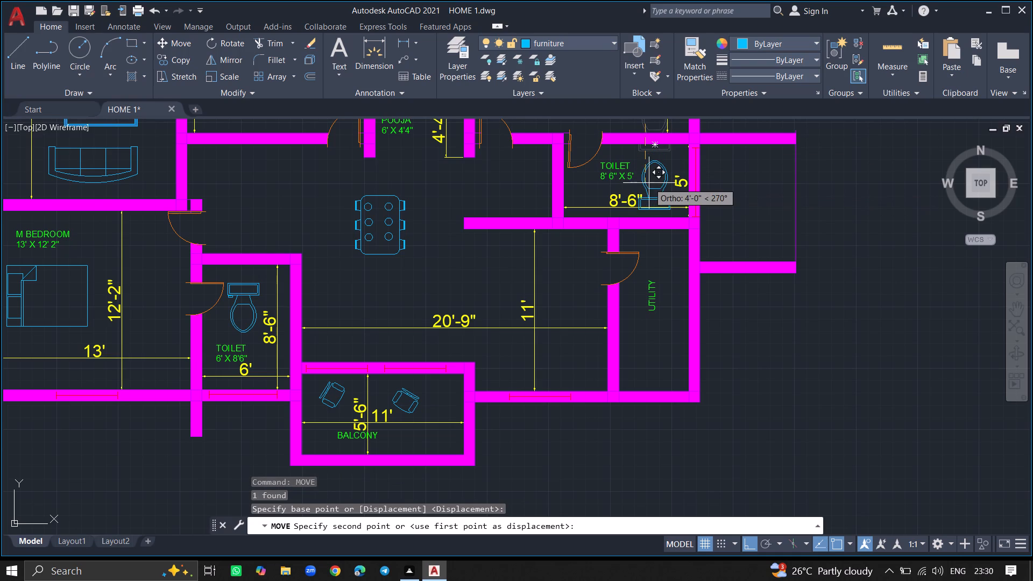
scroll(649, 183, "up", 3, "ctrl")
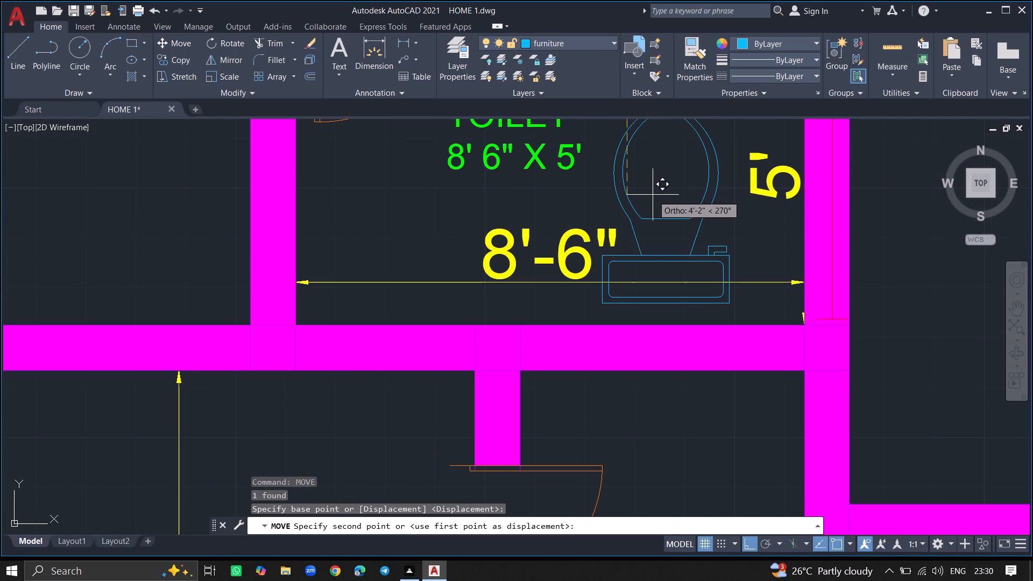
left_click(652, 198)
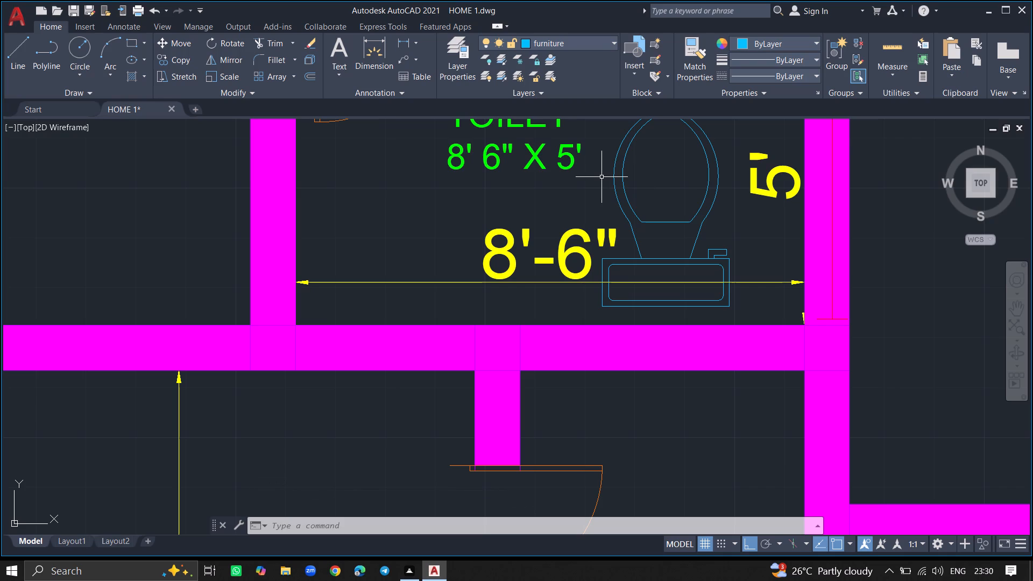
Plot Layout1 to the Desktop as HOME 1-Layout1.pdf using DWG To PDF, and close the opened PDF.
scroll(602, 177, "down", 4, "ctrl")
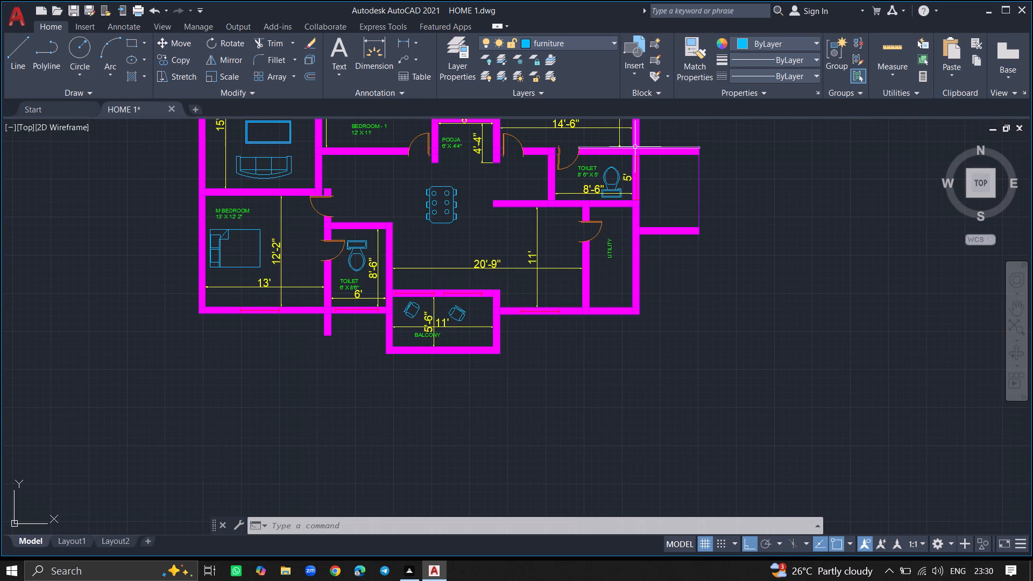
scroll(705, 147, "down", 1, "ctrl")
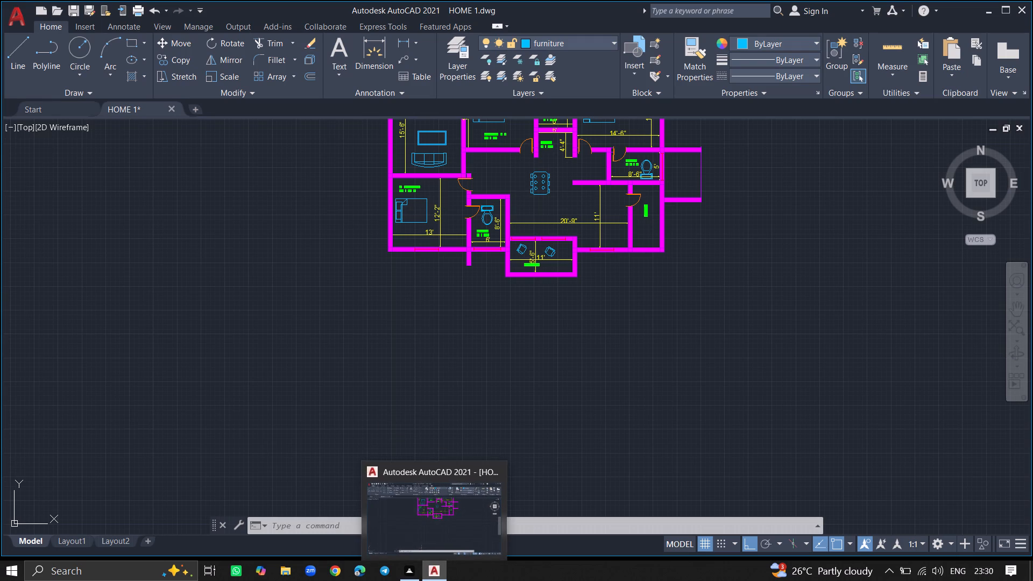
left_click(66, 540)
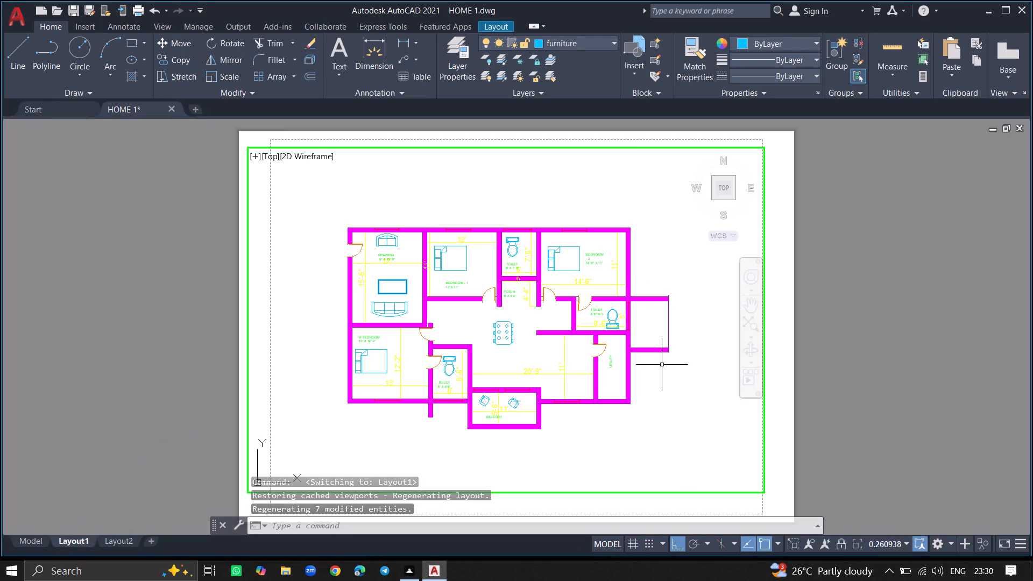
key("ctrl+p")
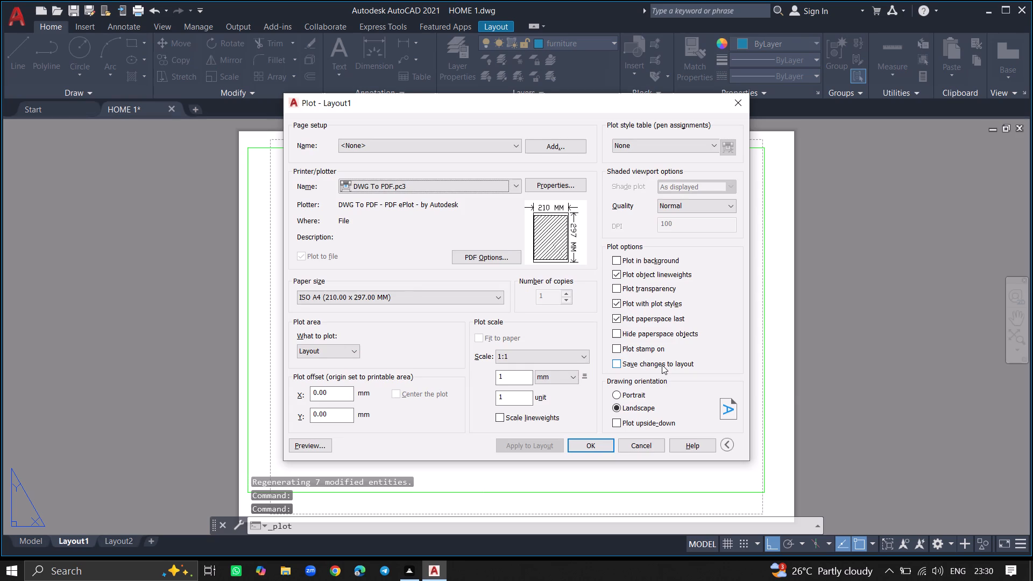
left_click(586, 444)
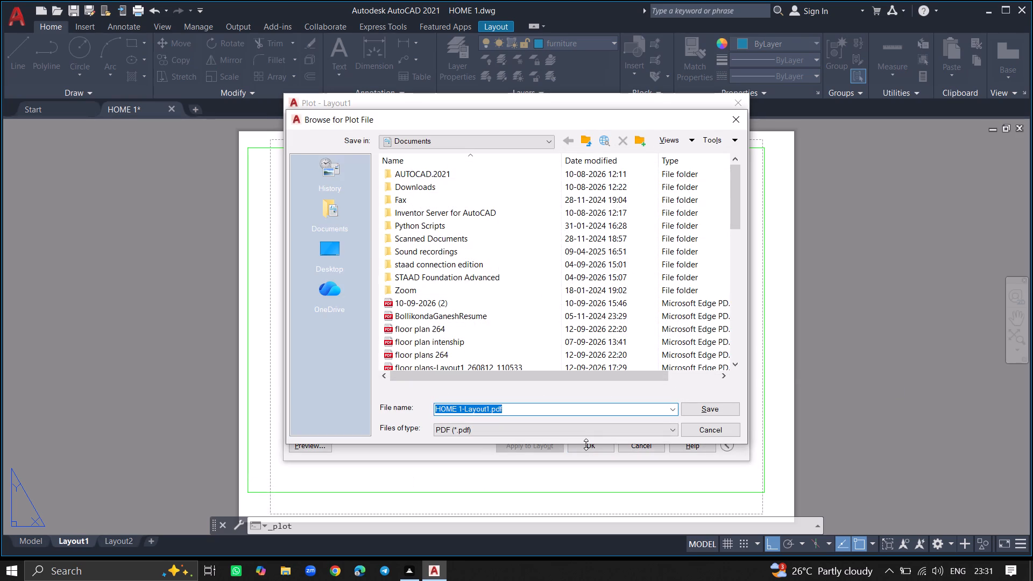
double_click(347, 262)
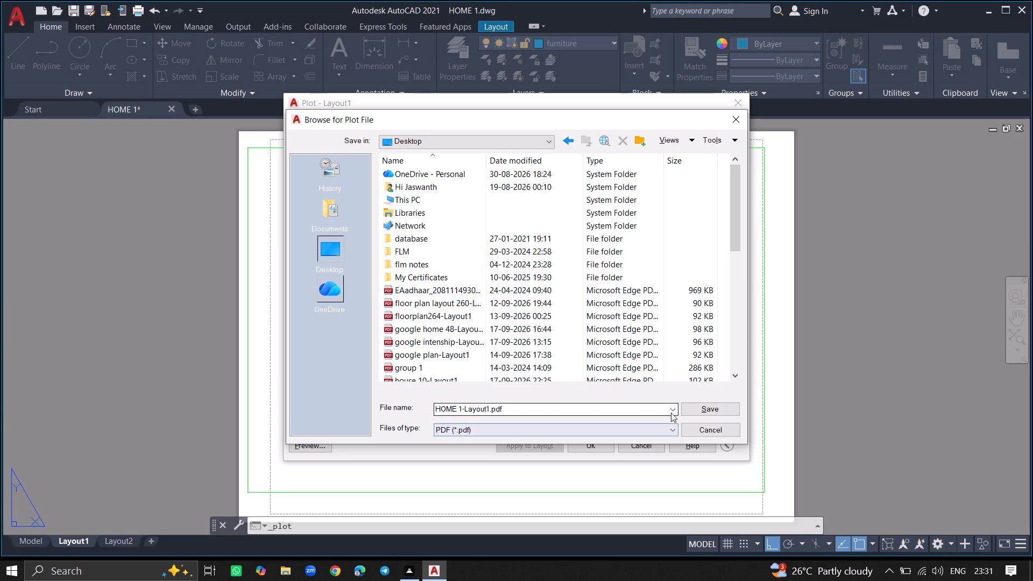
left_click(720, 411)
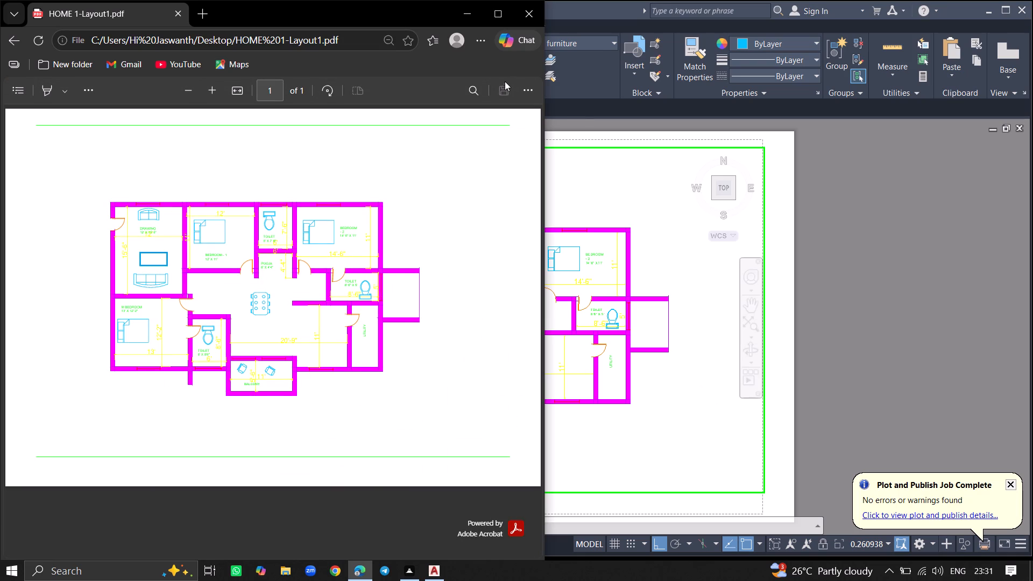
left_click(519, 17)
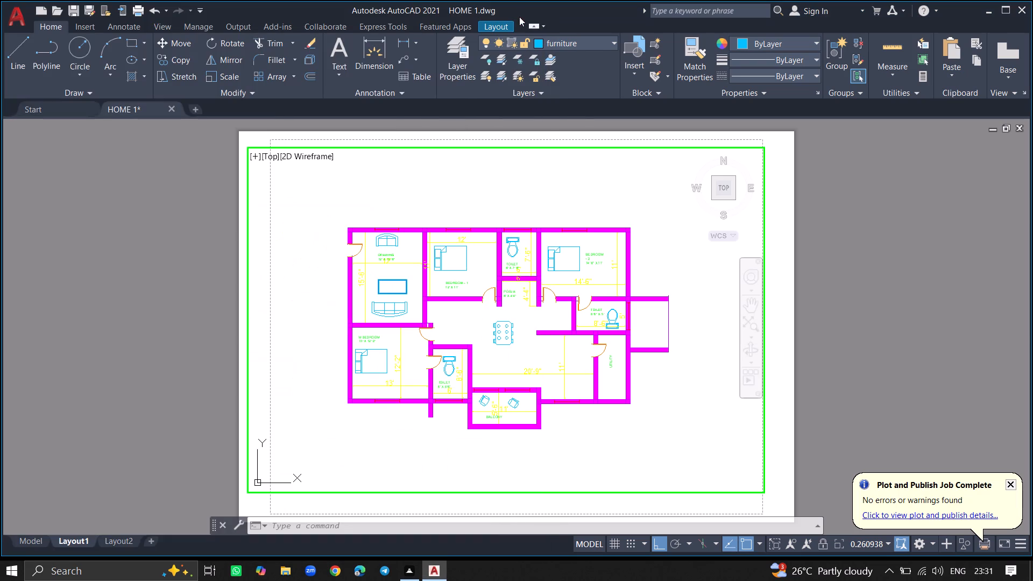